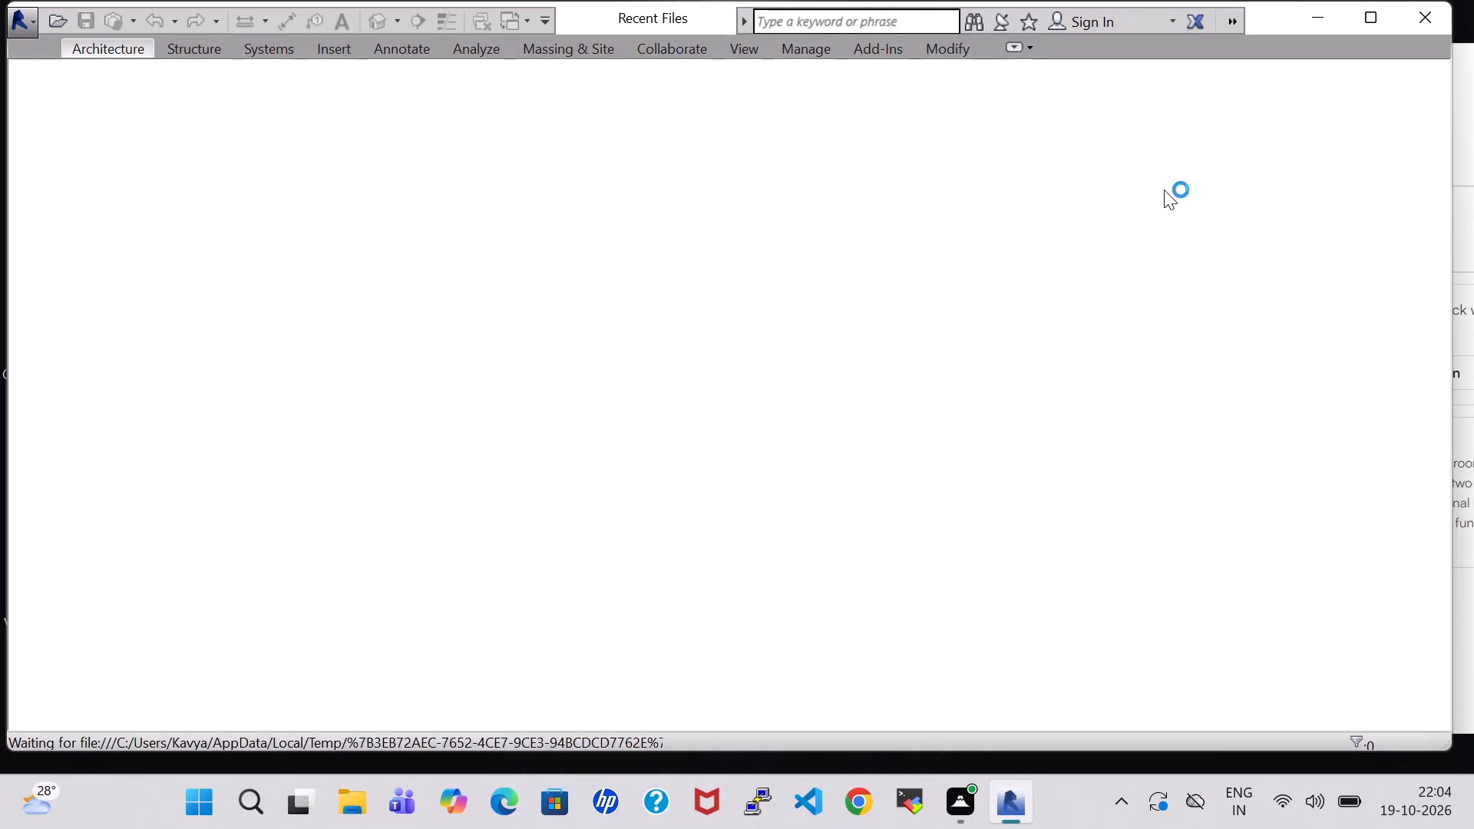
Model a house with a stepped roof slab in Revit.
Create a new project from the Architectural Template.
left_click(144, 174)
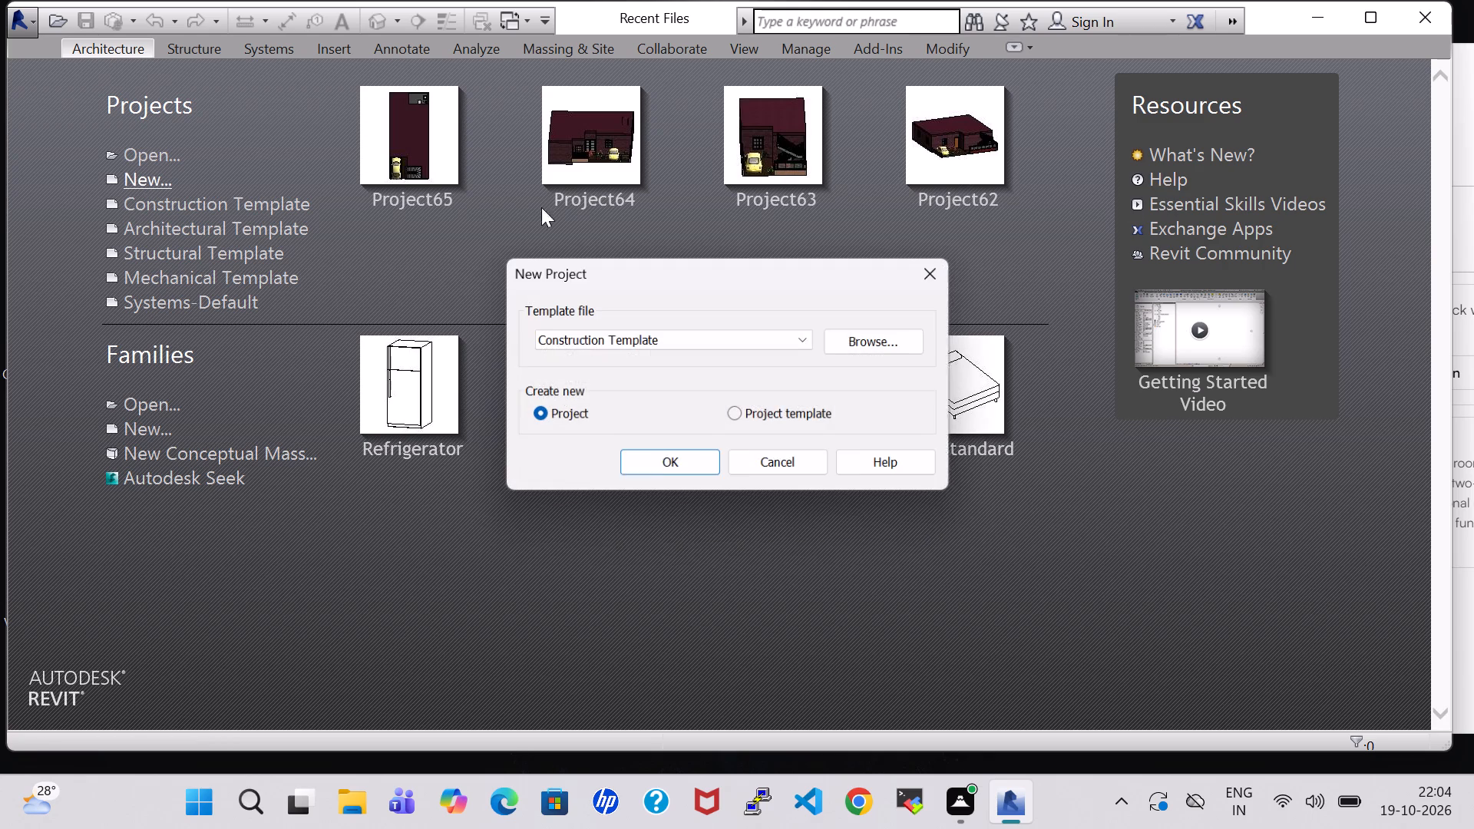
left_click(711, 339)
left_click(656, 388)
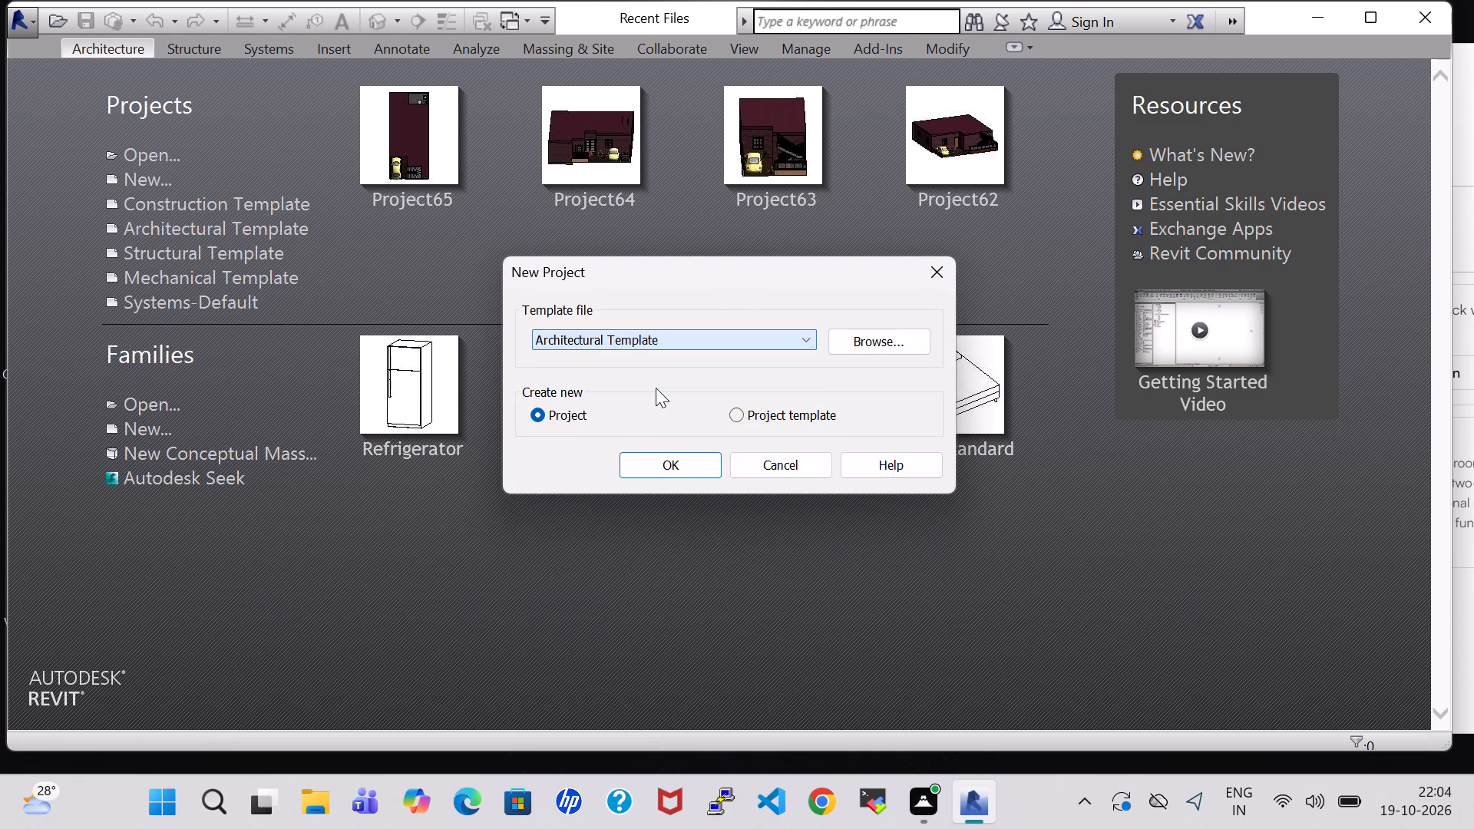
left_click(689, 467)
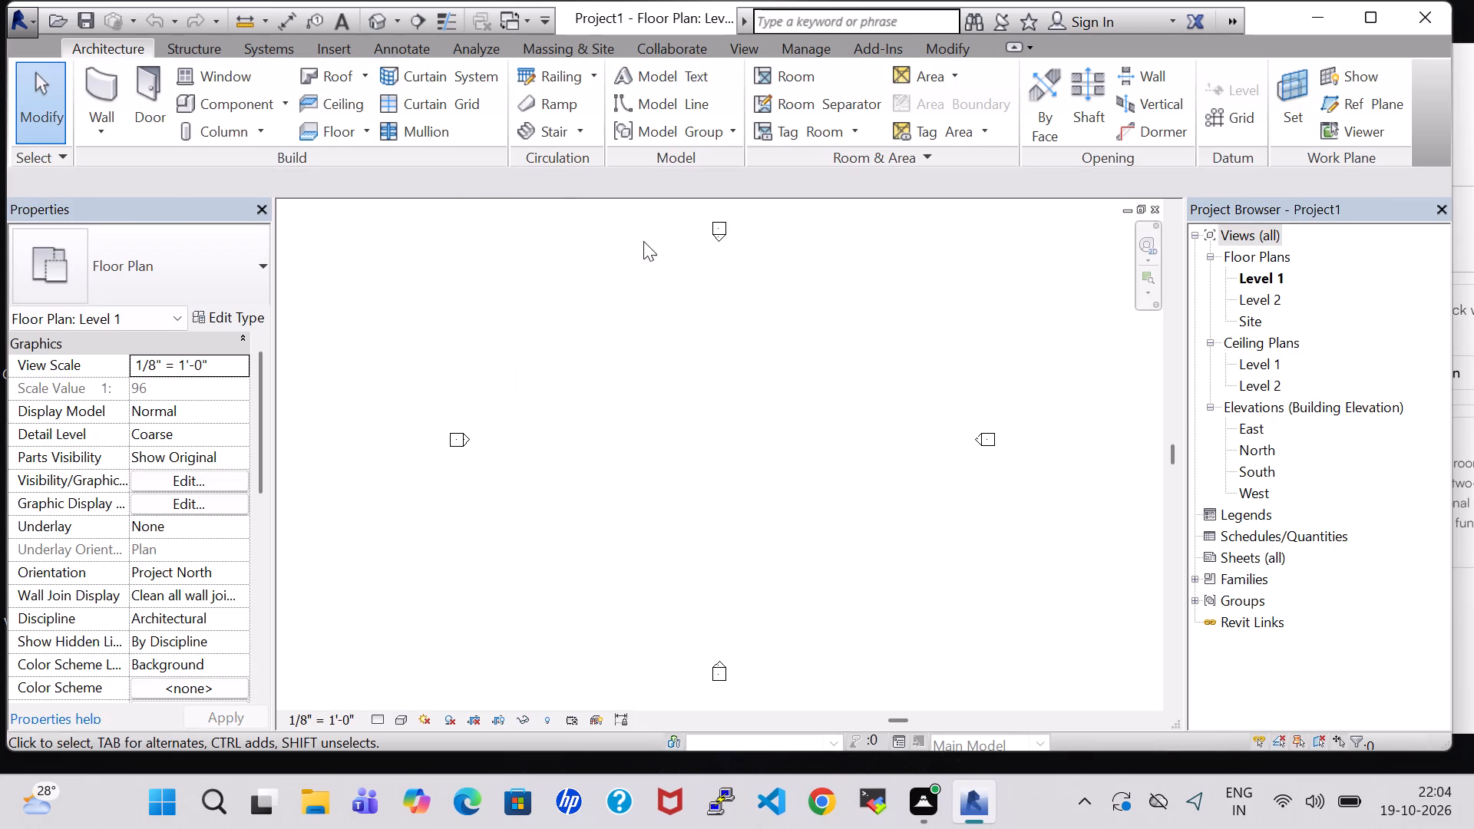
Draw a closed rectangle of 10' high Generic - 8" exterior walls, 20' wide by 50' long, on Level 1.
left_click(98, 95)
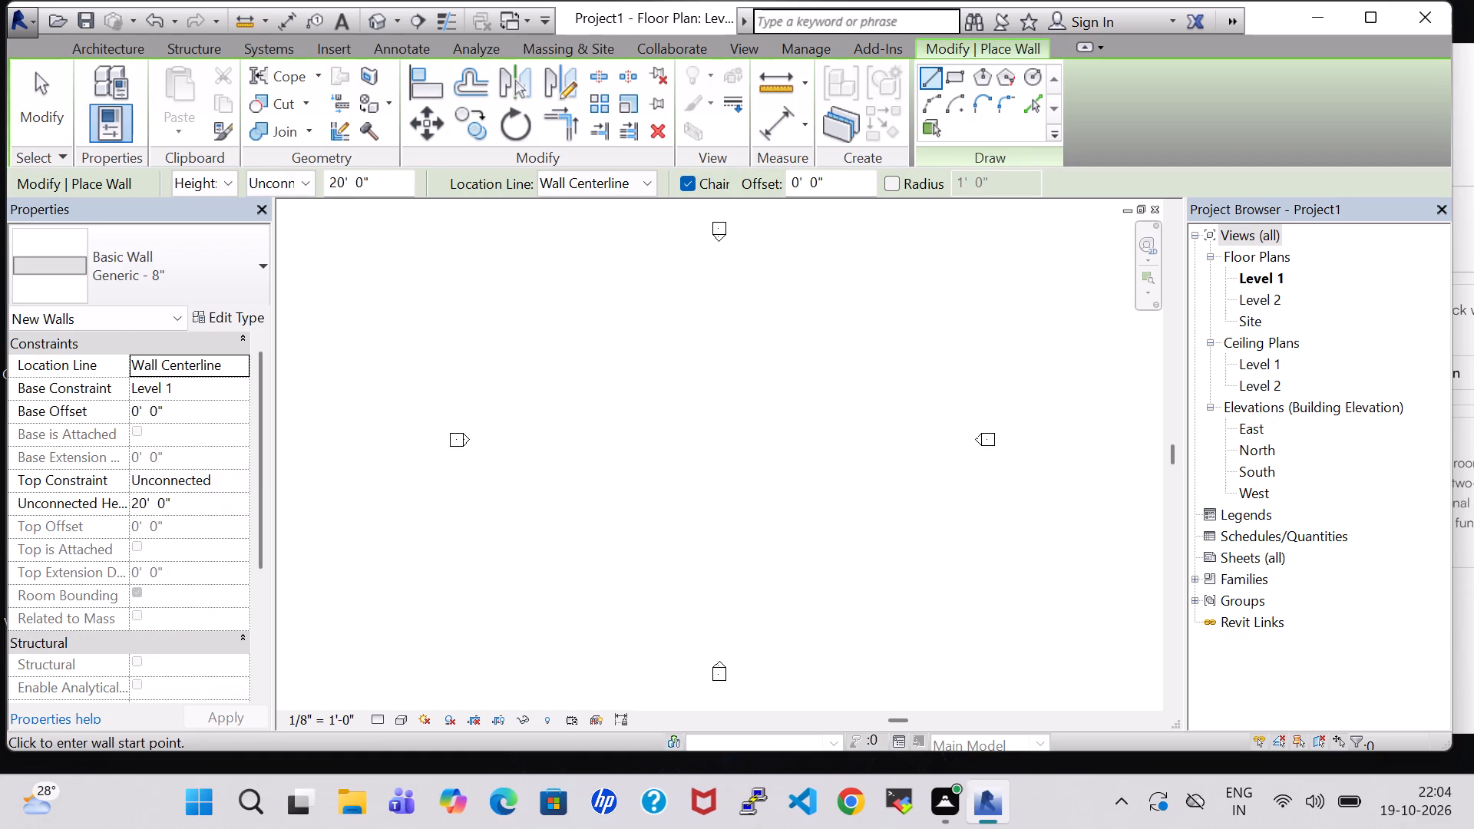
left_click(335, 180)
key("BackSpace")
key("1")
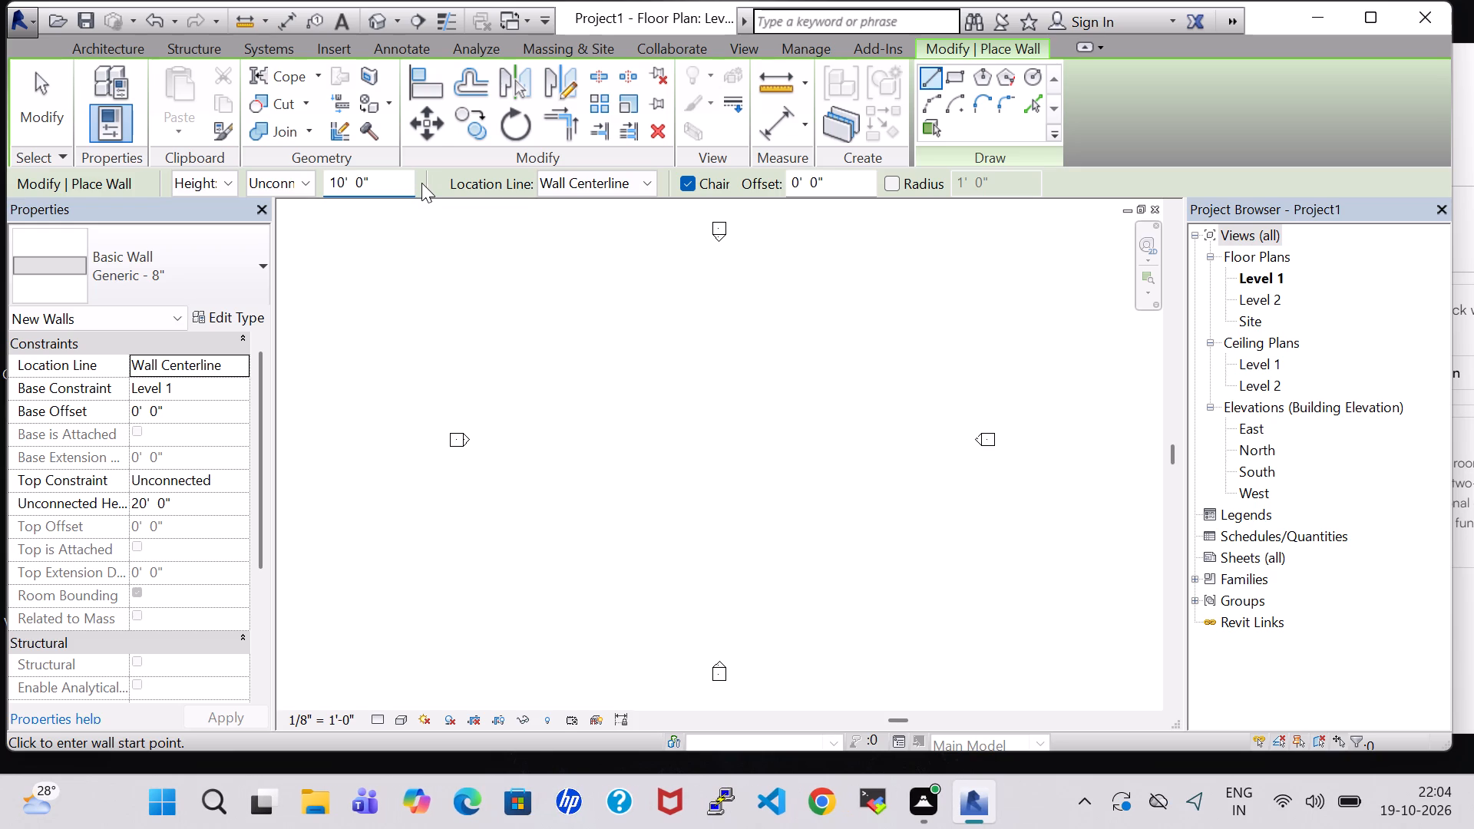
left_click(563, 322)
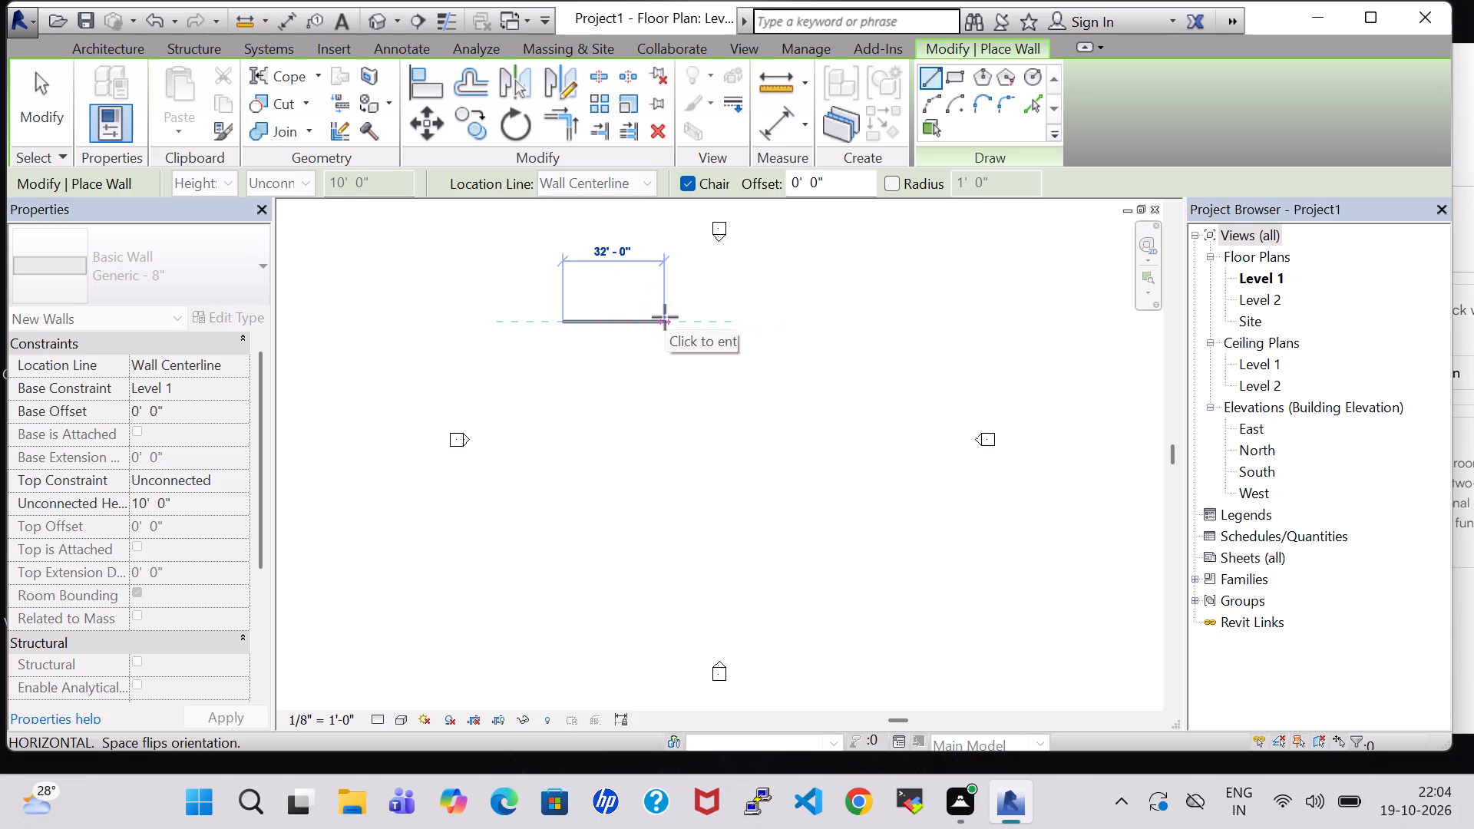
key("2")
key("0")
key("Return")
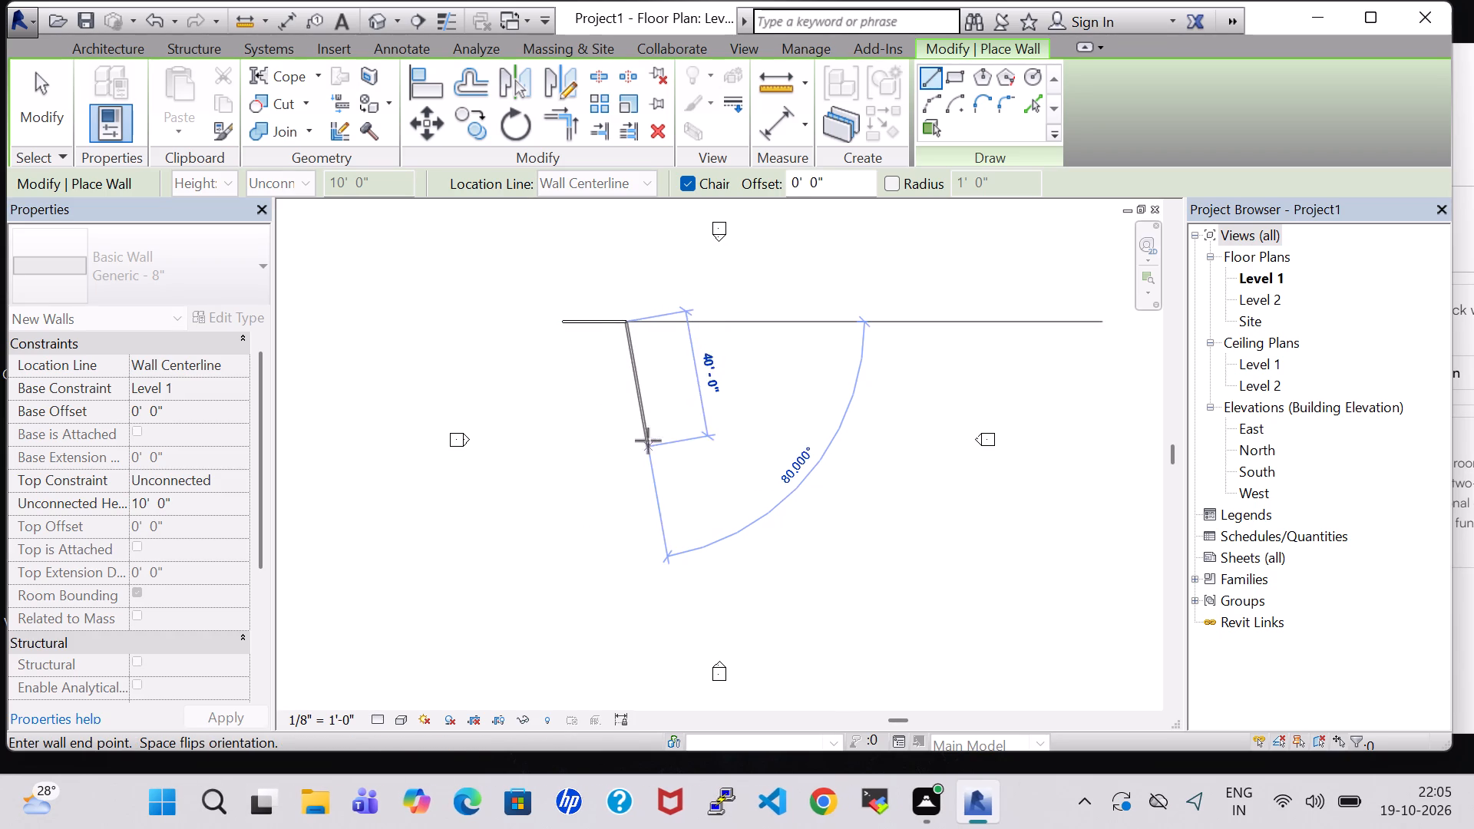
type("50")
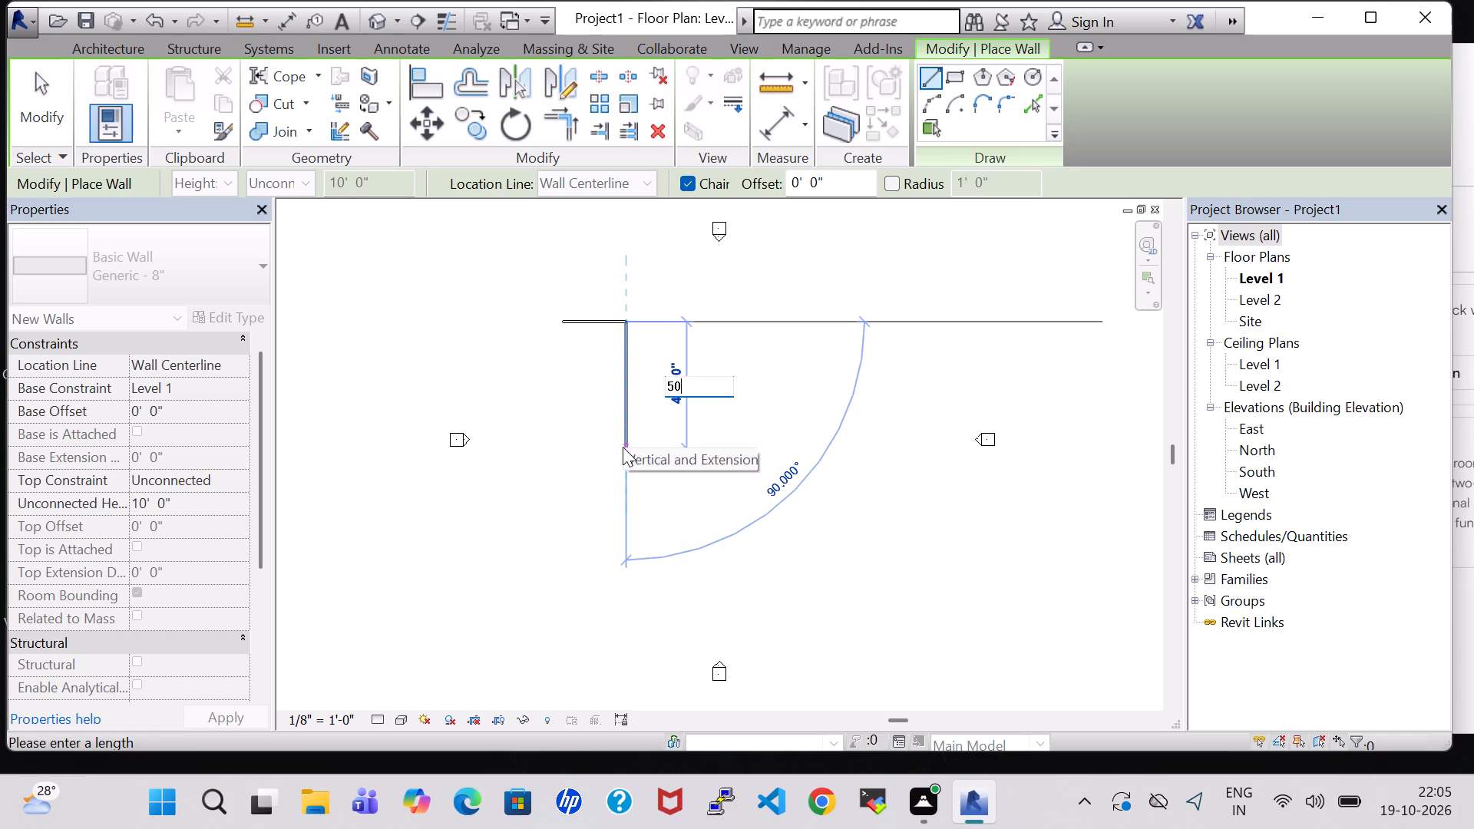
key("Return")
left_click(564, 471)
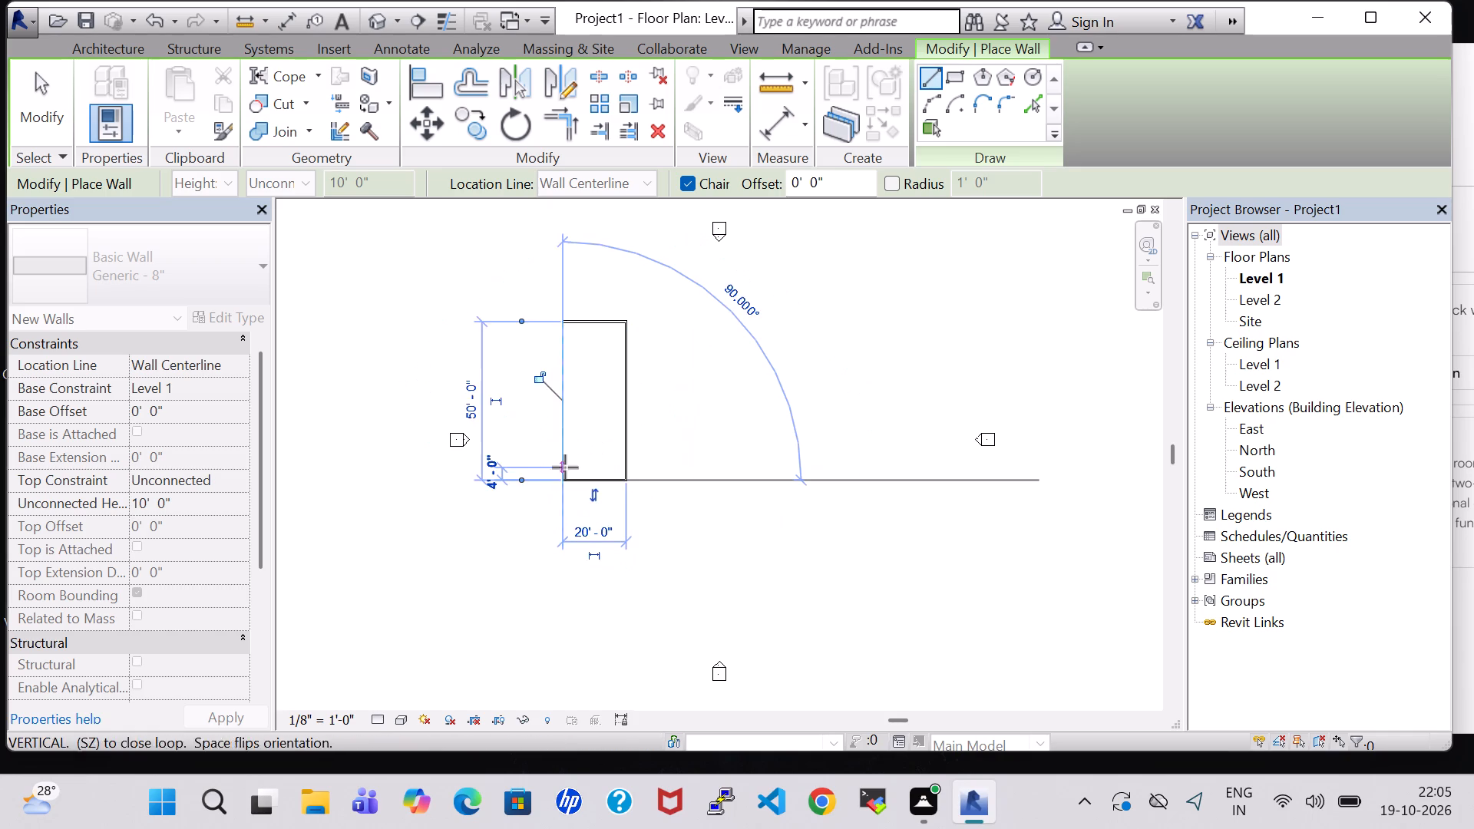
left_click(561, 330)
Partition the plan's upper end into two rooms with a dividing wall 10' from the upper-left corner and a full-width cross wall about 10'-2" down.
scroll(561, 330, "up", 3)
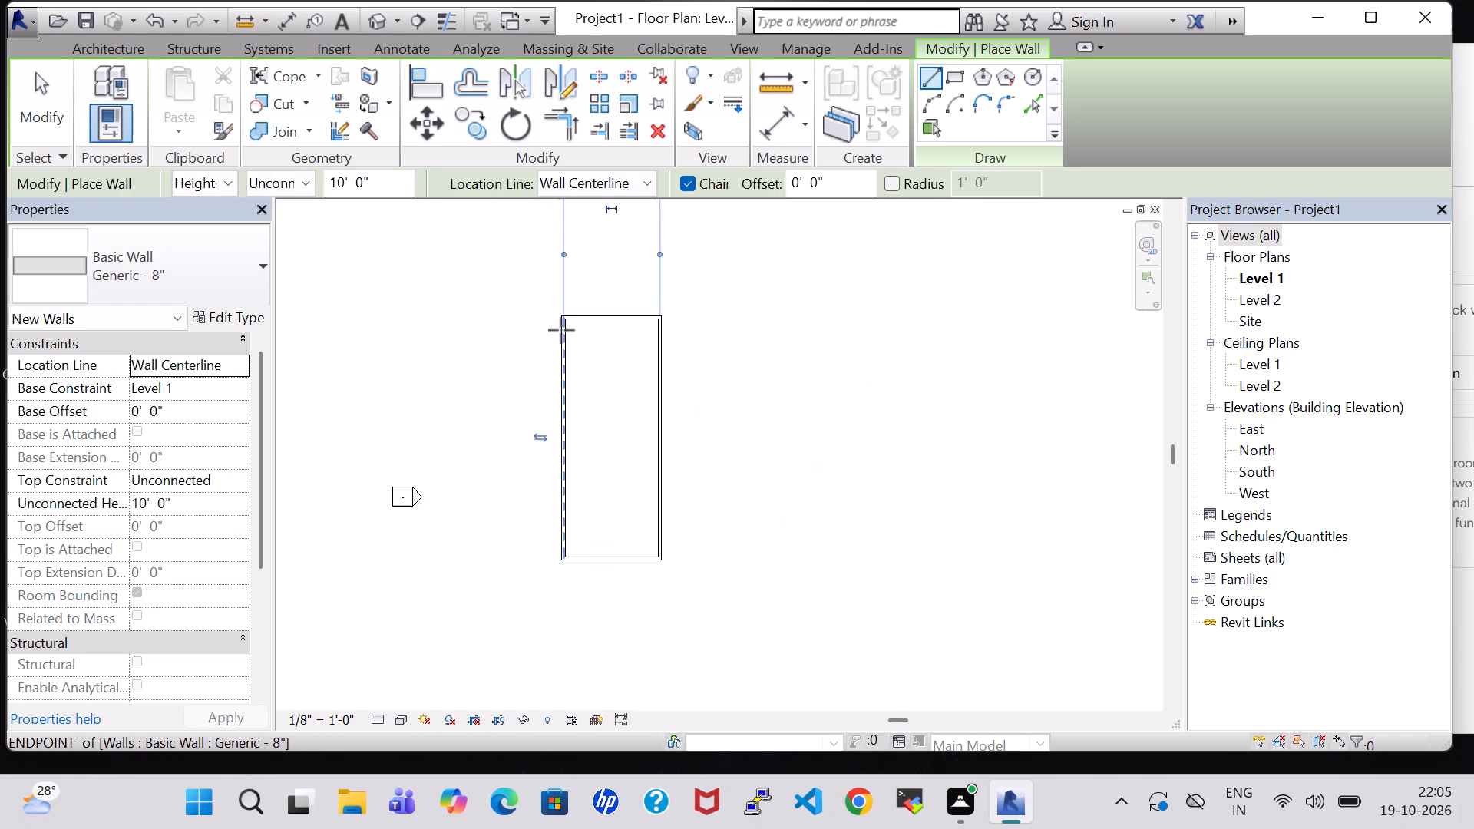
scroll(561, 330, "up", 4)
scroll(795, 368, "up", 1)
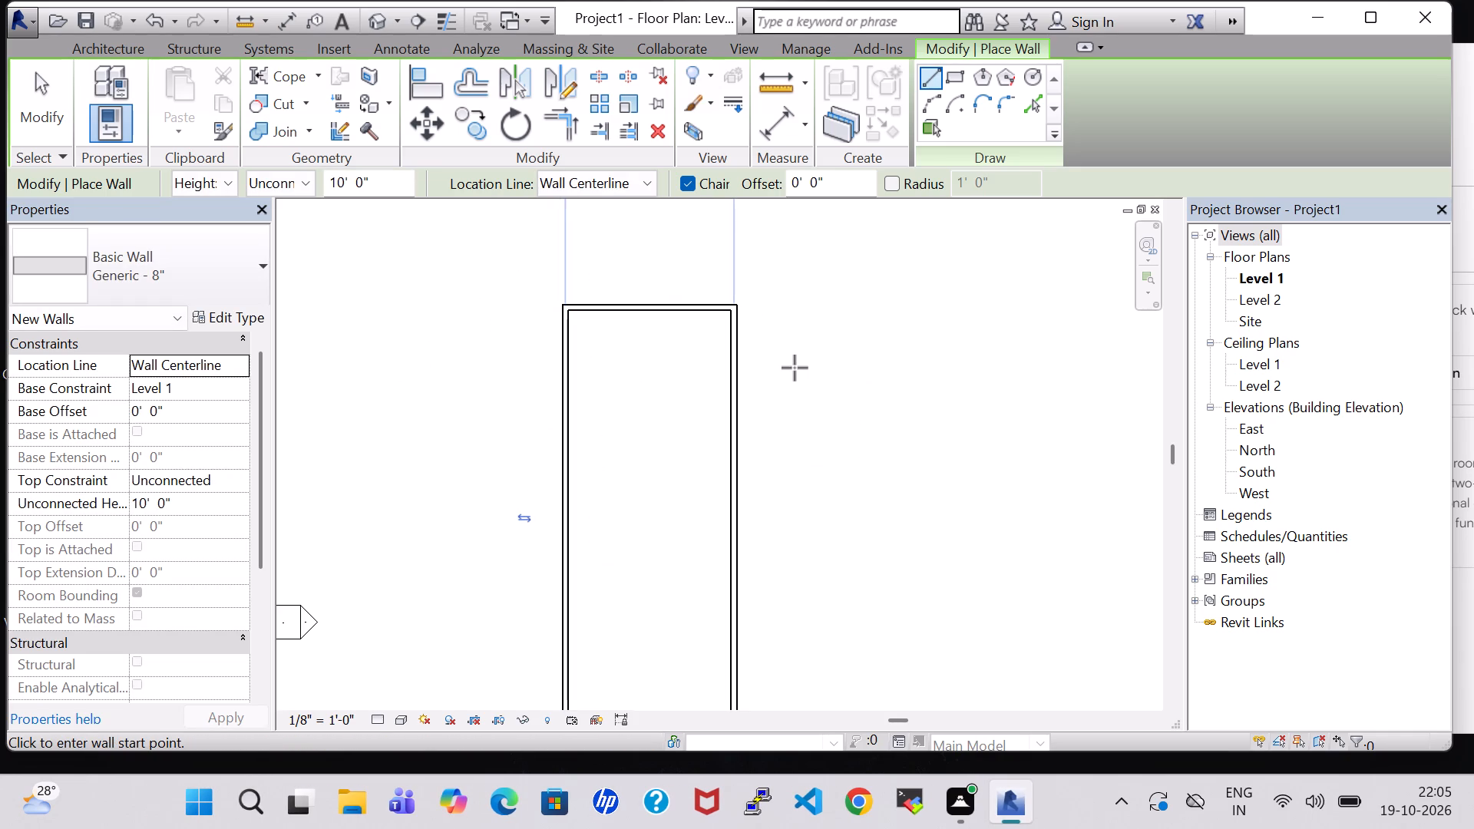
key("Escape")
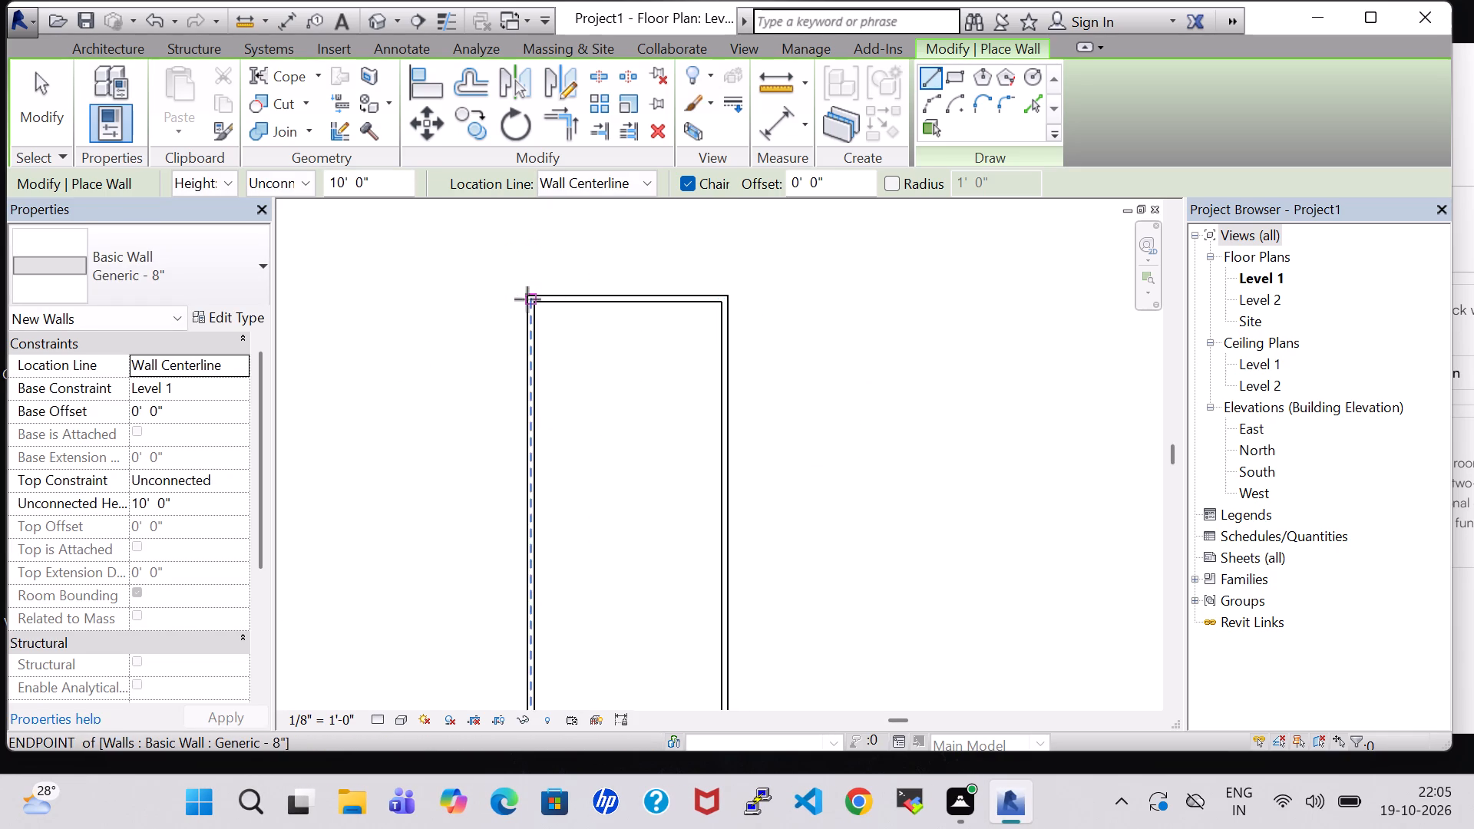
type("10")
key("Return")
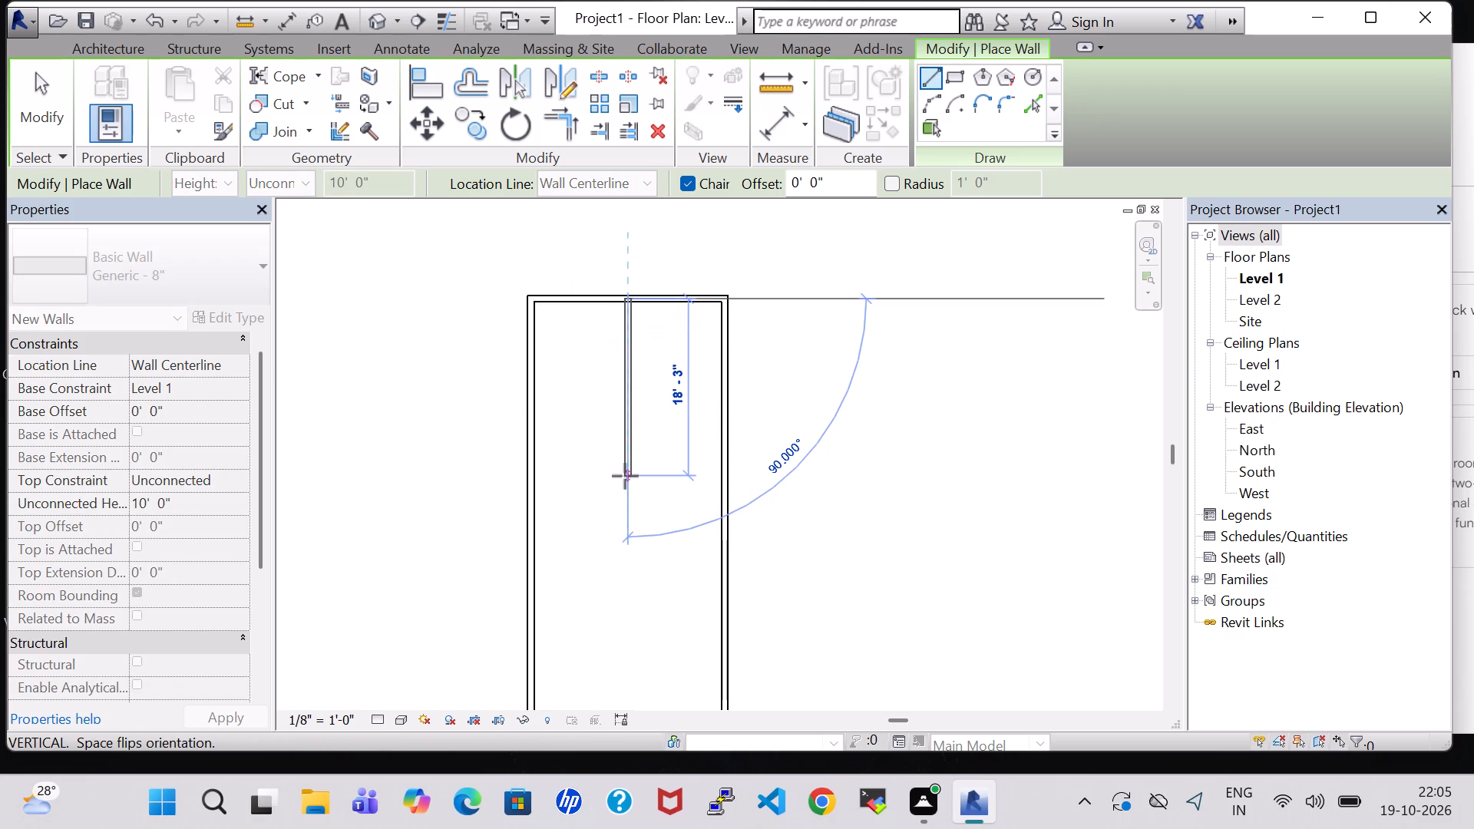
left_click(620, 397)
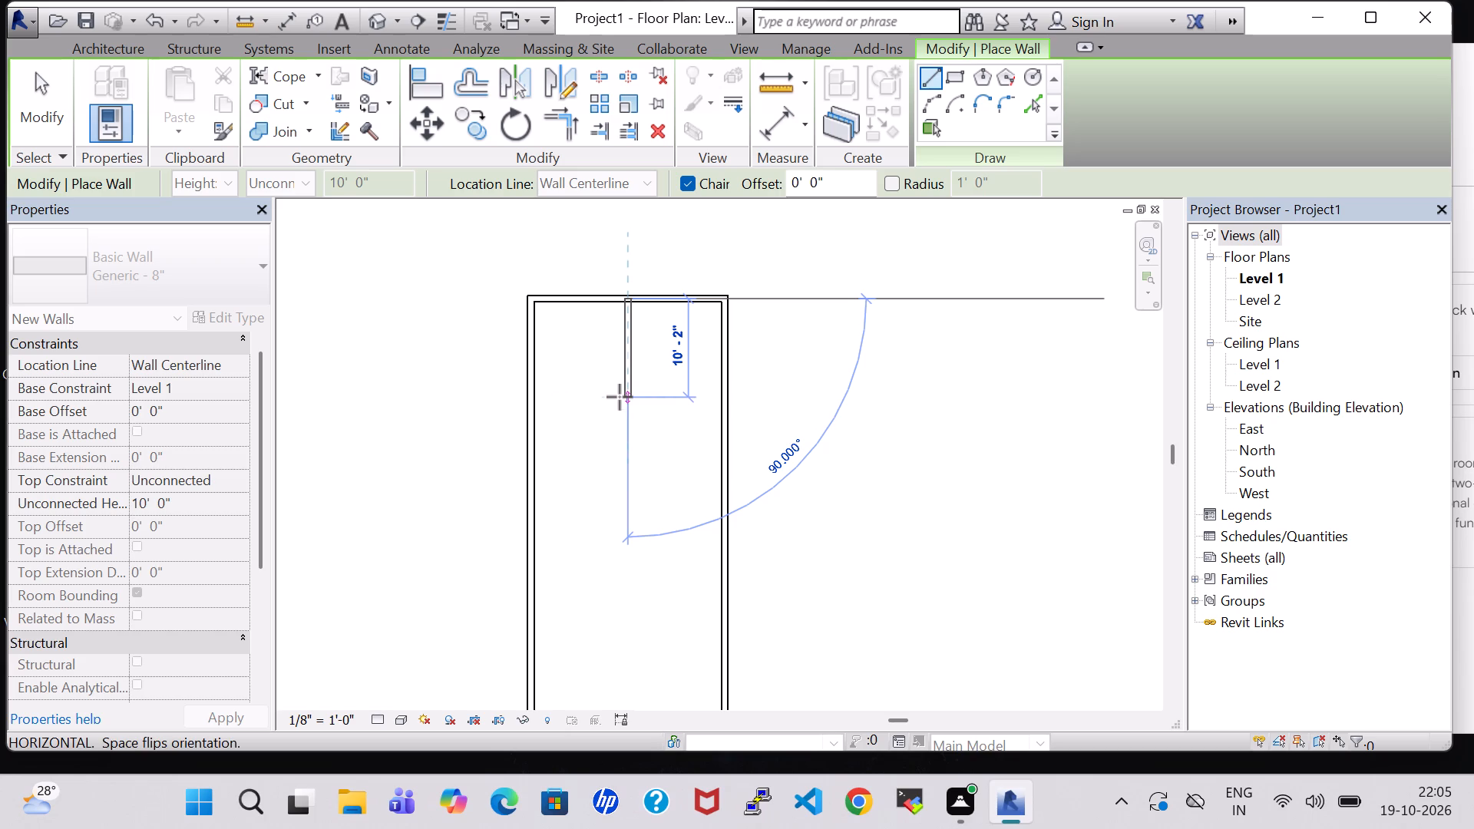
left_click(533, 396)
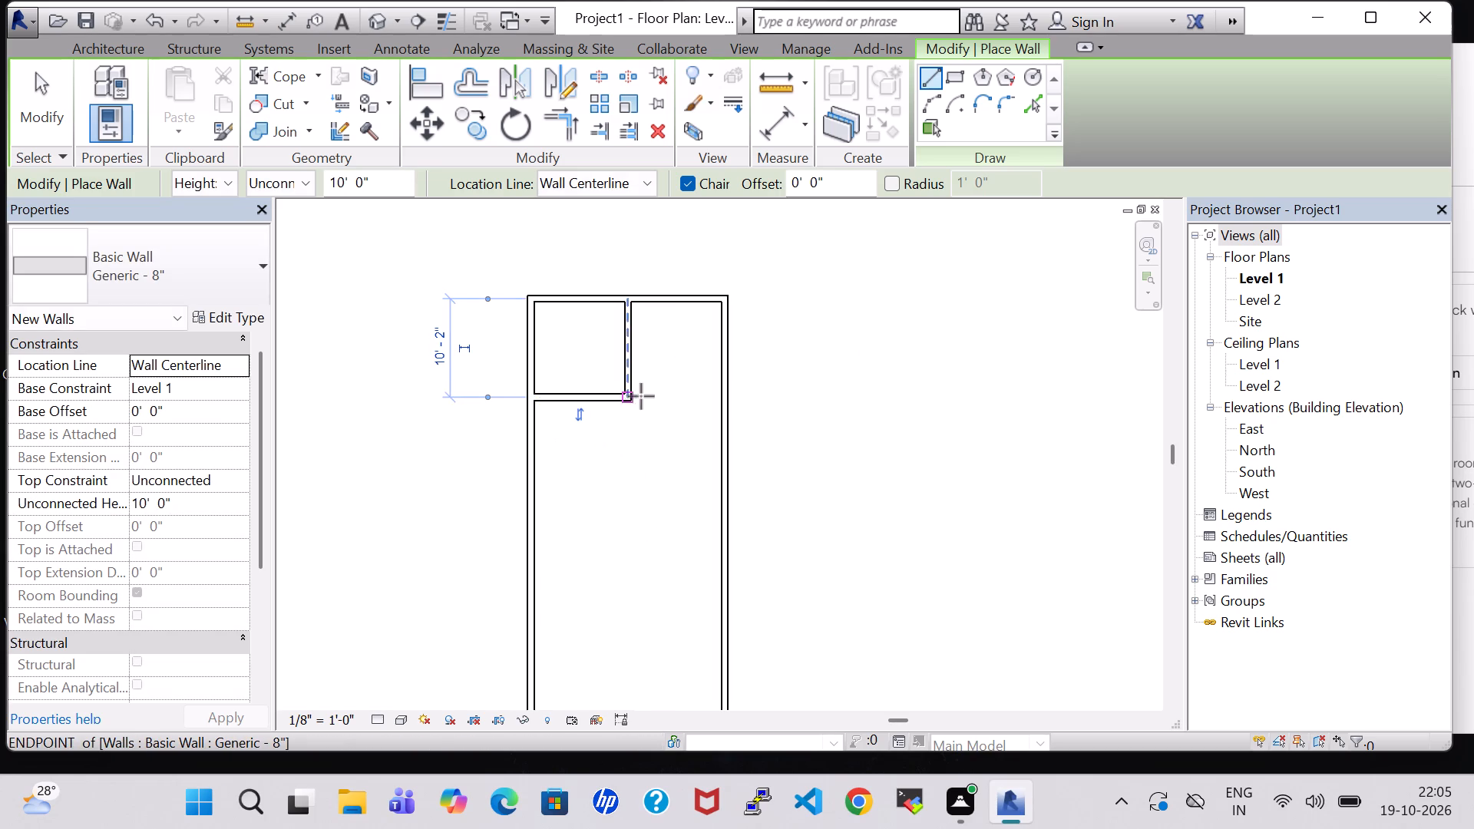
left_click(623, 397)
left_click(726, 398)
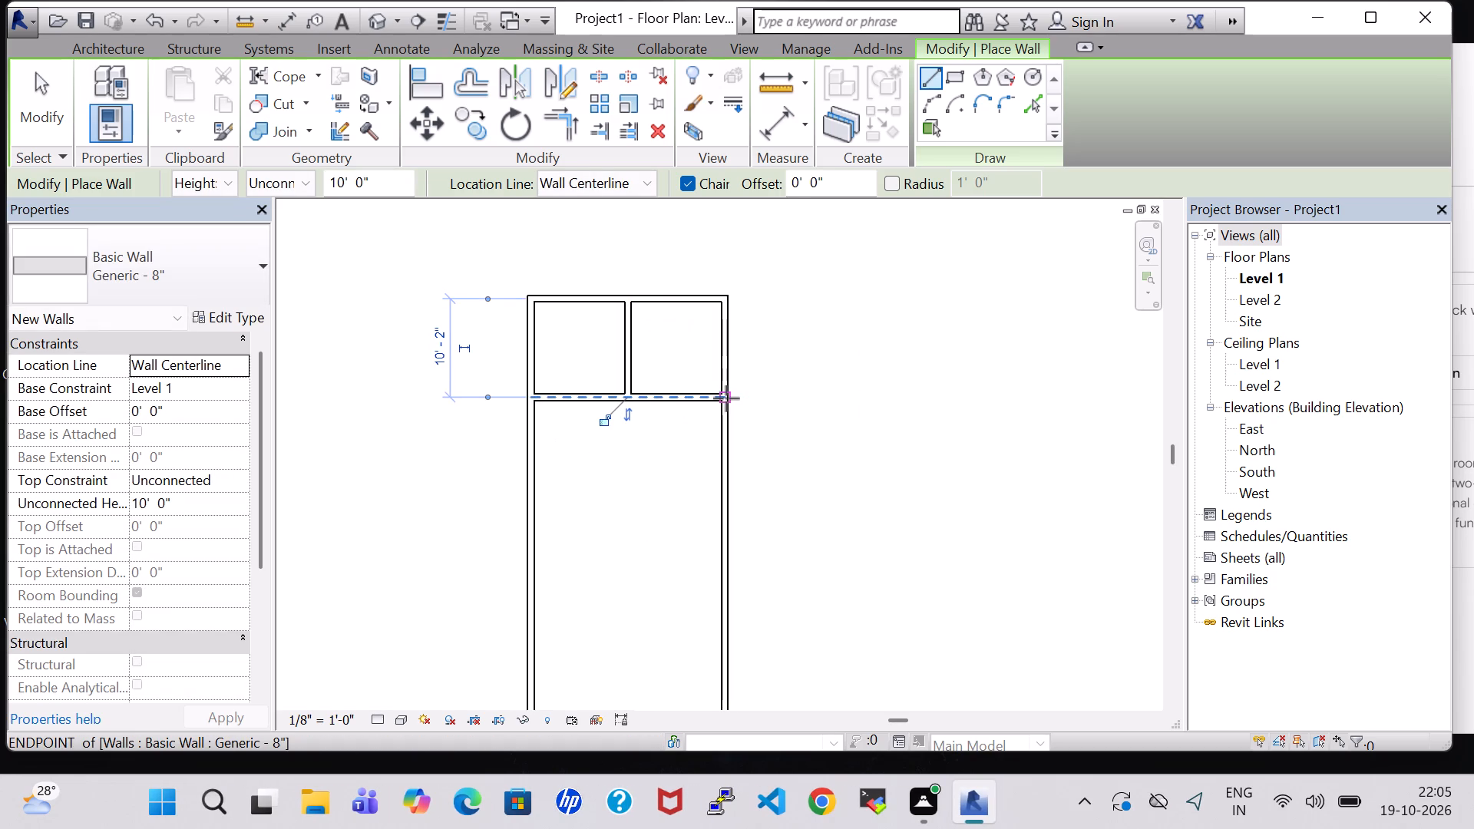
Draw two walls enclosing a small room about 7' by 4'-2" below the upper-left room, against the left exterior wall.
left_click(599, 398)
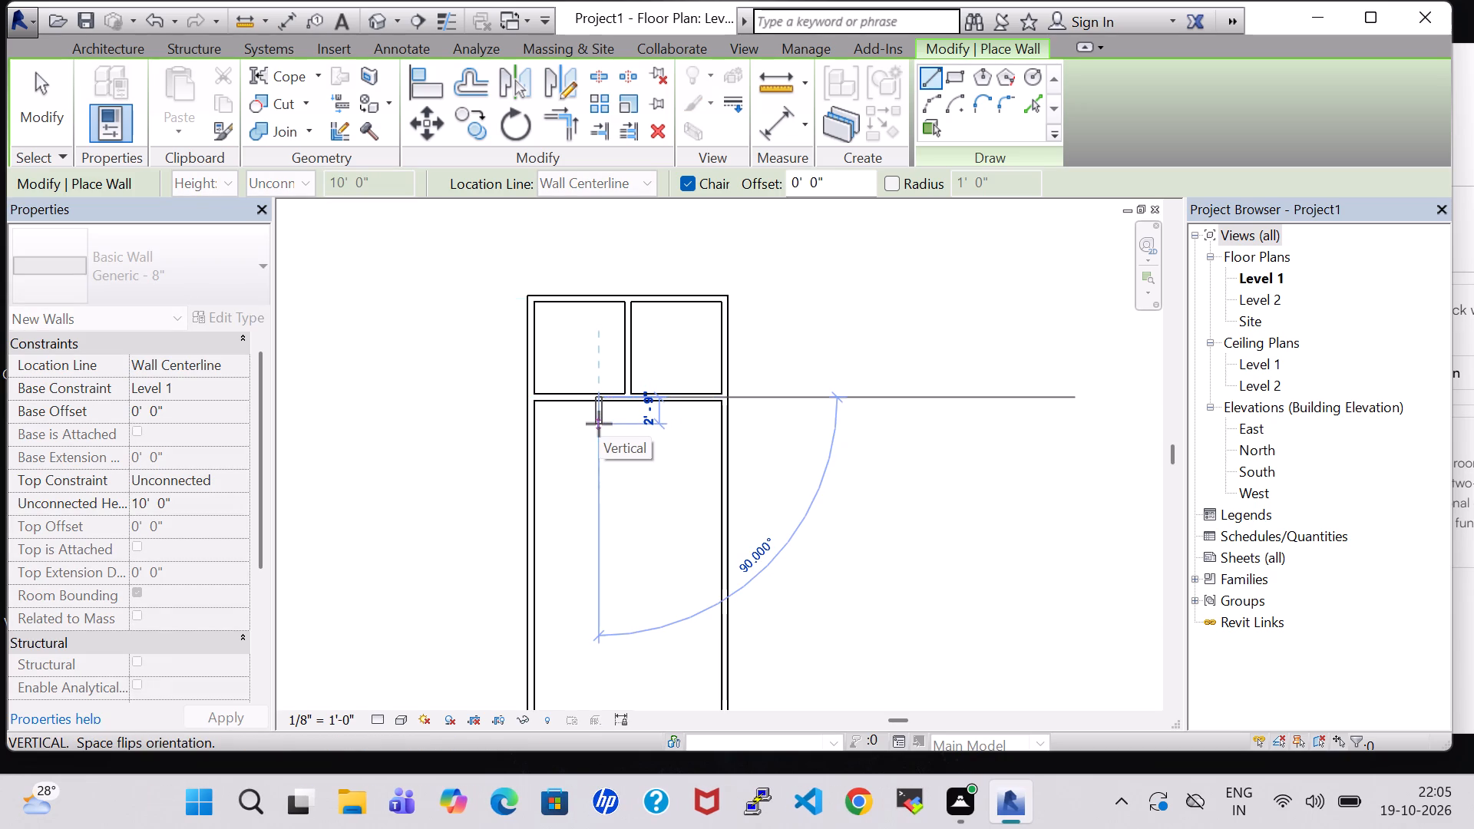
left_click(598, 438)
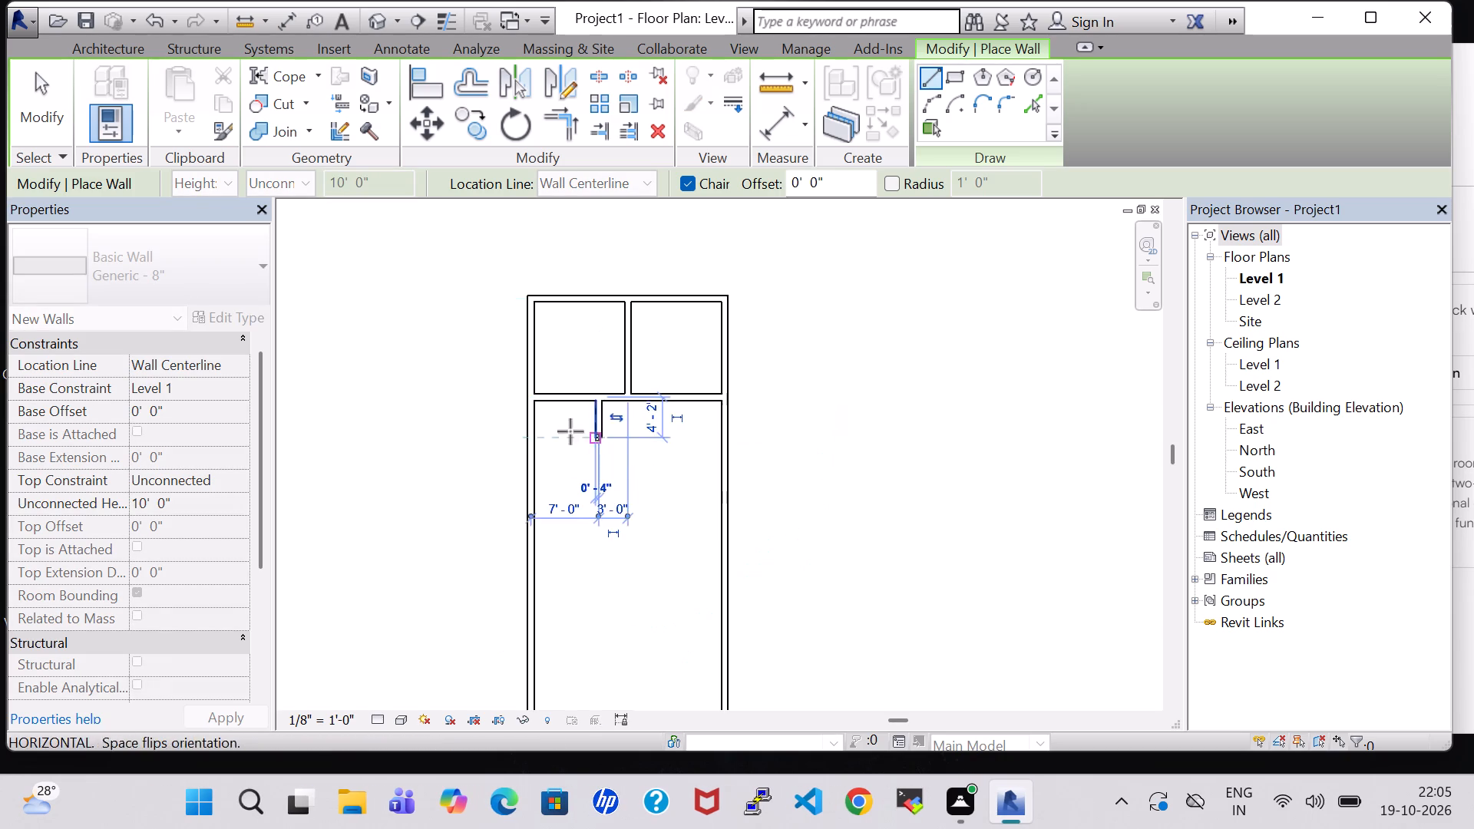
left_click(525, 430)
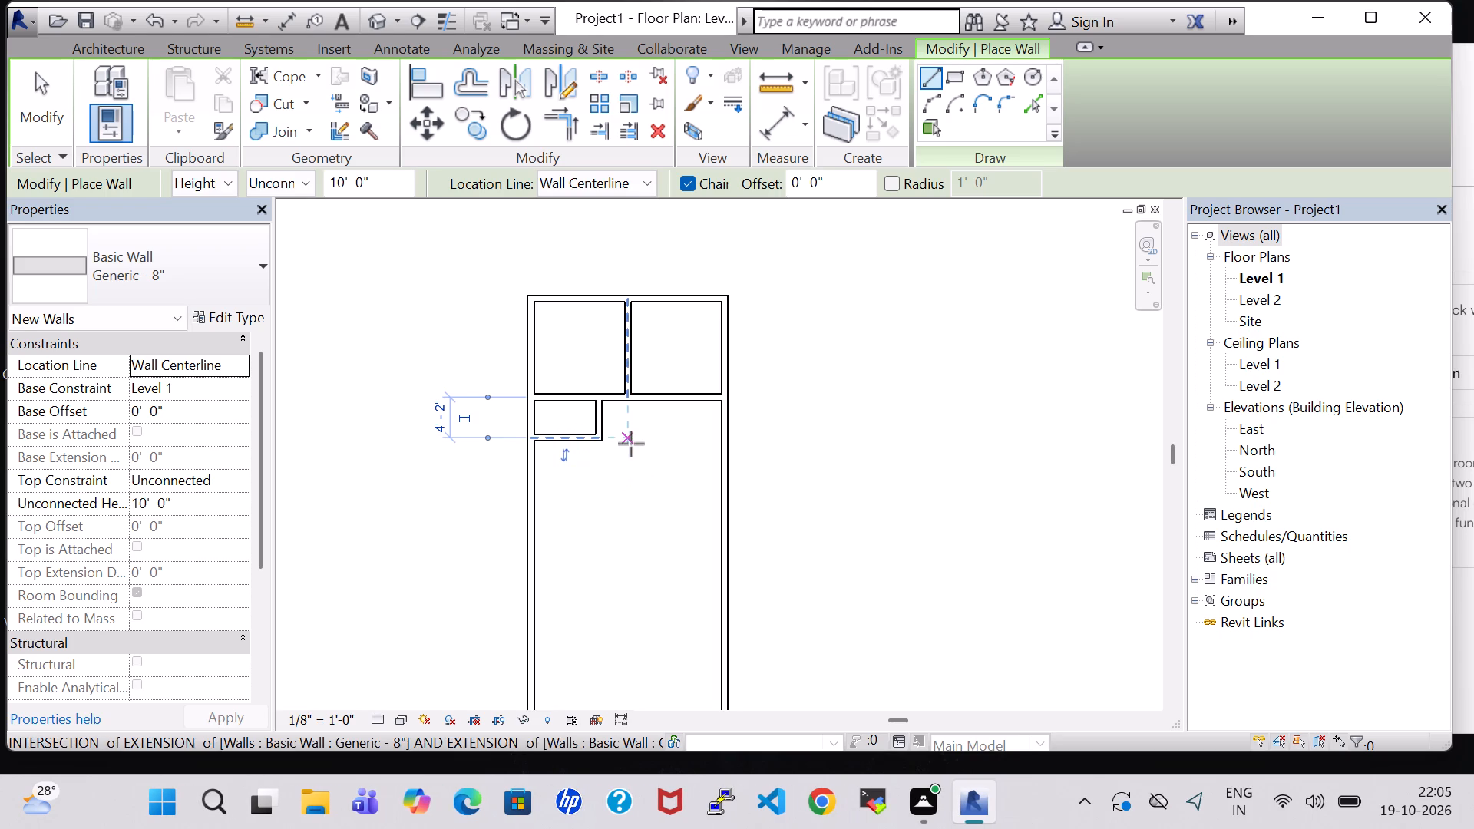
key("Escape")
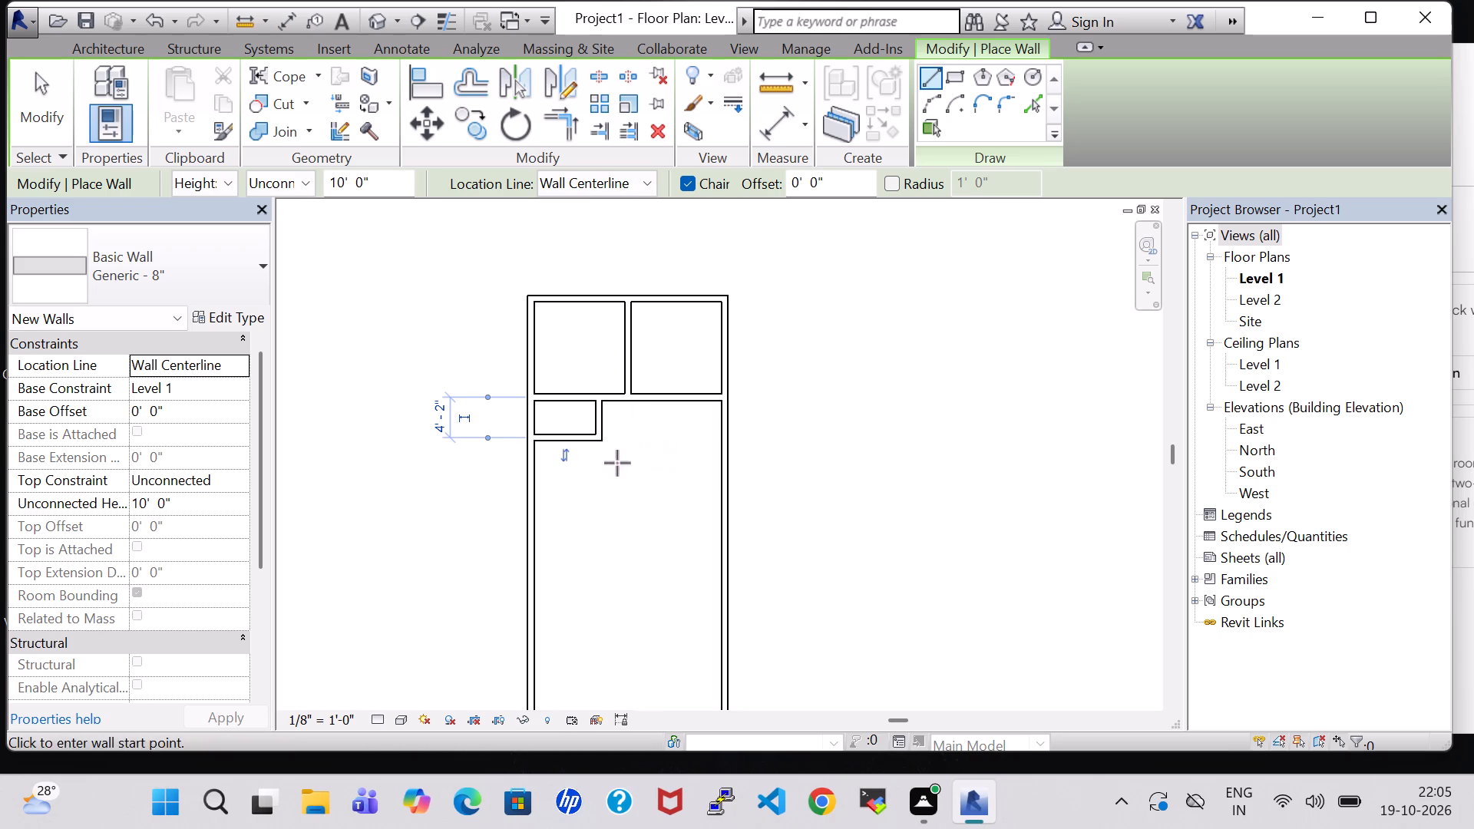
key("Escape")
Enlarge the small room by nudging its right wall to 8' from the left exterior wall and its lower wall two increments down.
left_click(598, 428)
key("Right")
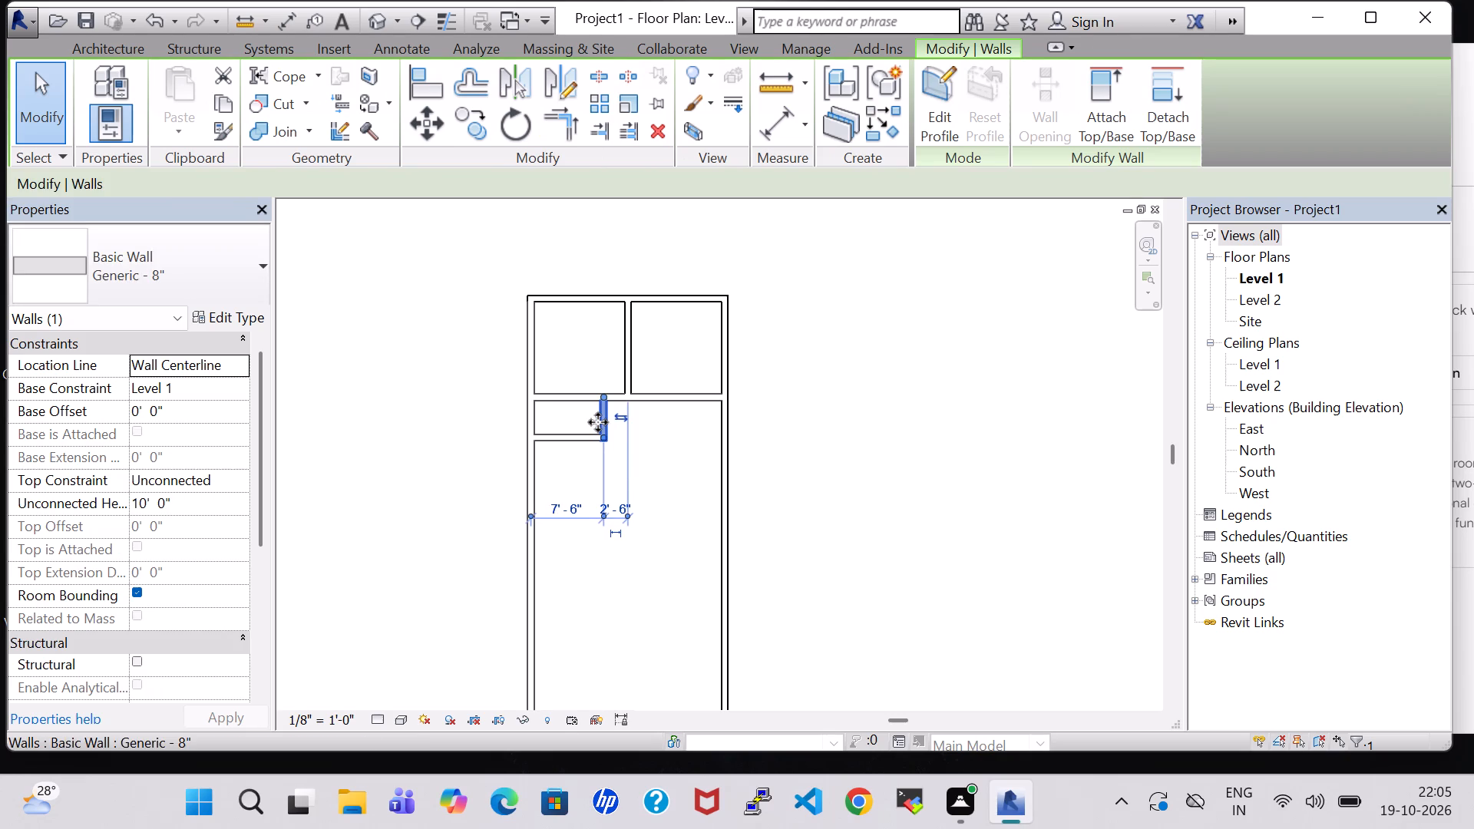
key("Right")
key("Down")
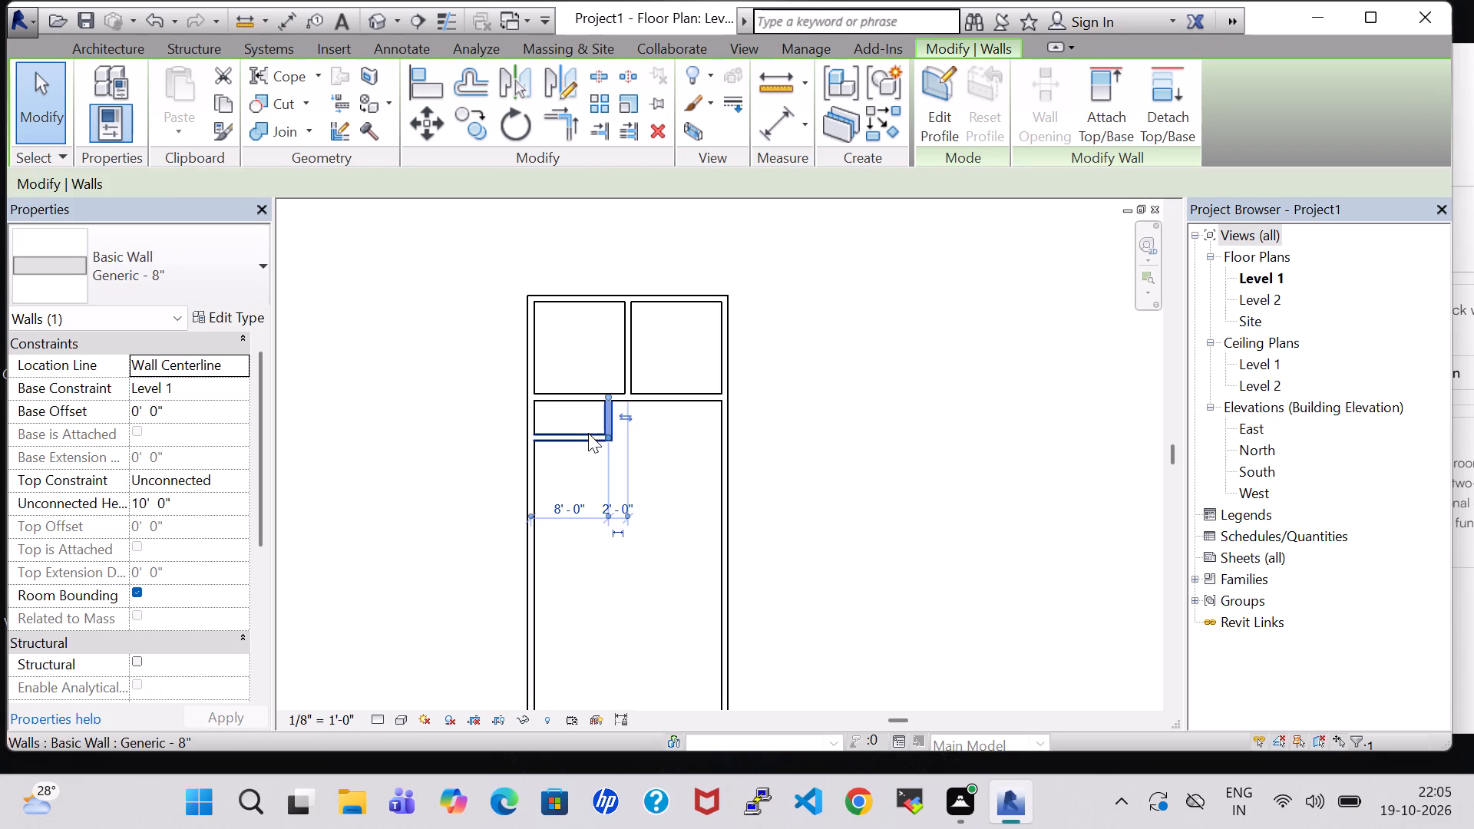
left_click(588, 433)
key("Down")
key("Down")
left_click(833, 426)
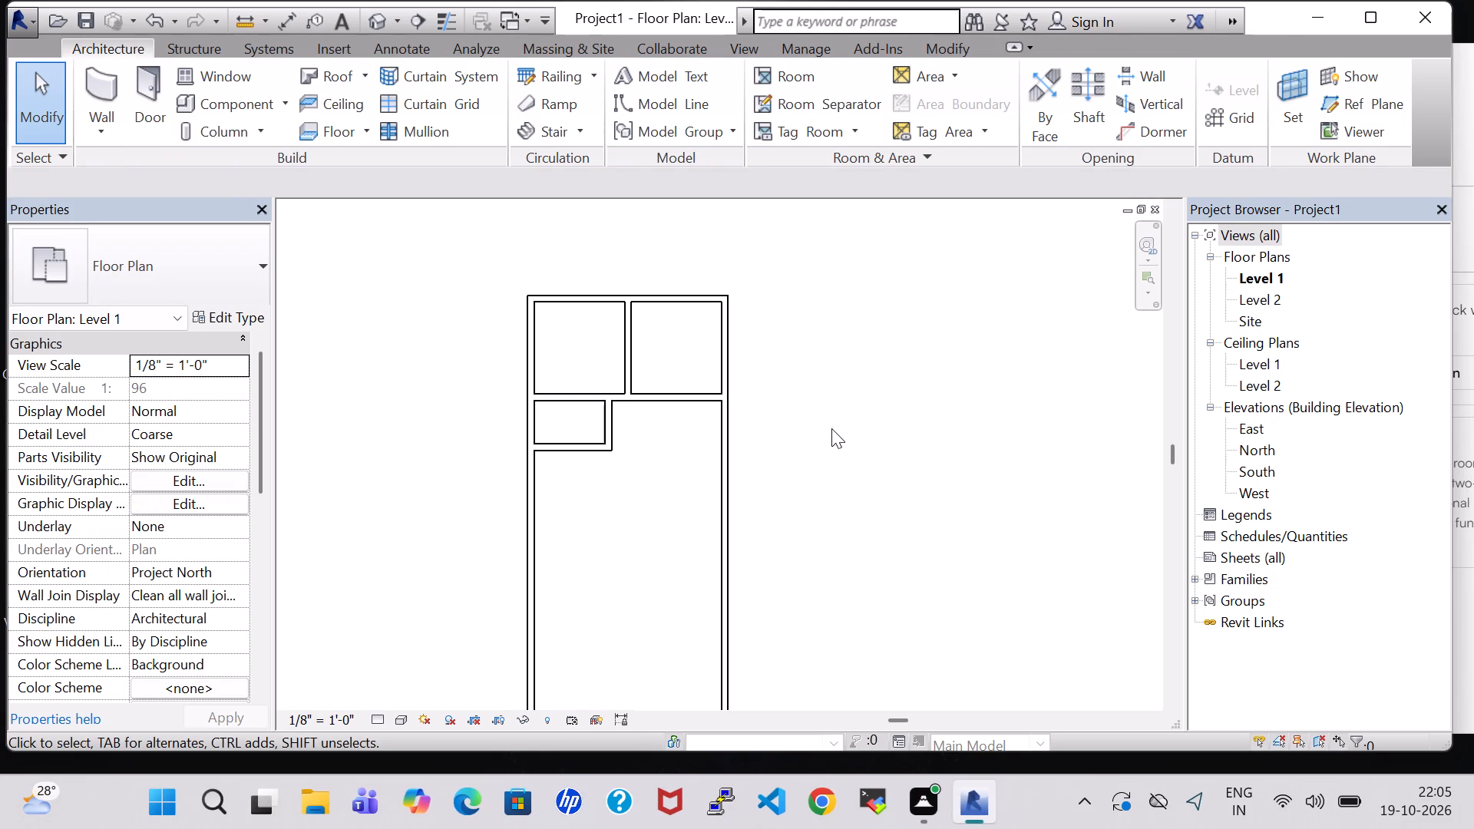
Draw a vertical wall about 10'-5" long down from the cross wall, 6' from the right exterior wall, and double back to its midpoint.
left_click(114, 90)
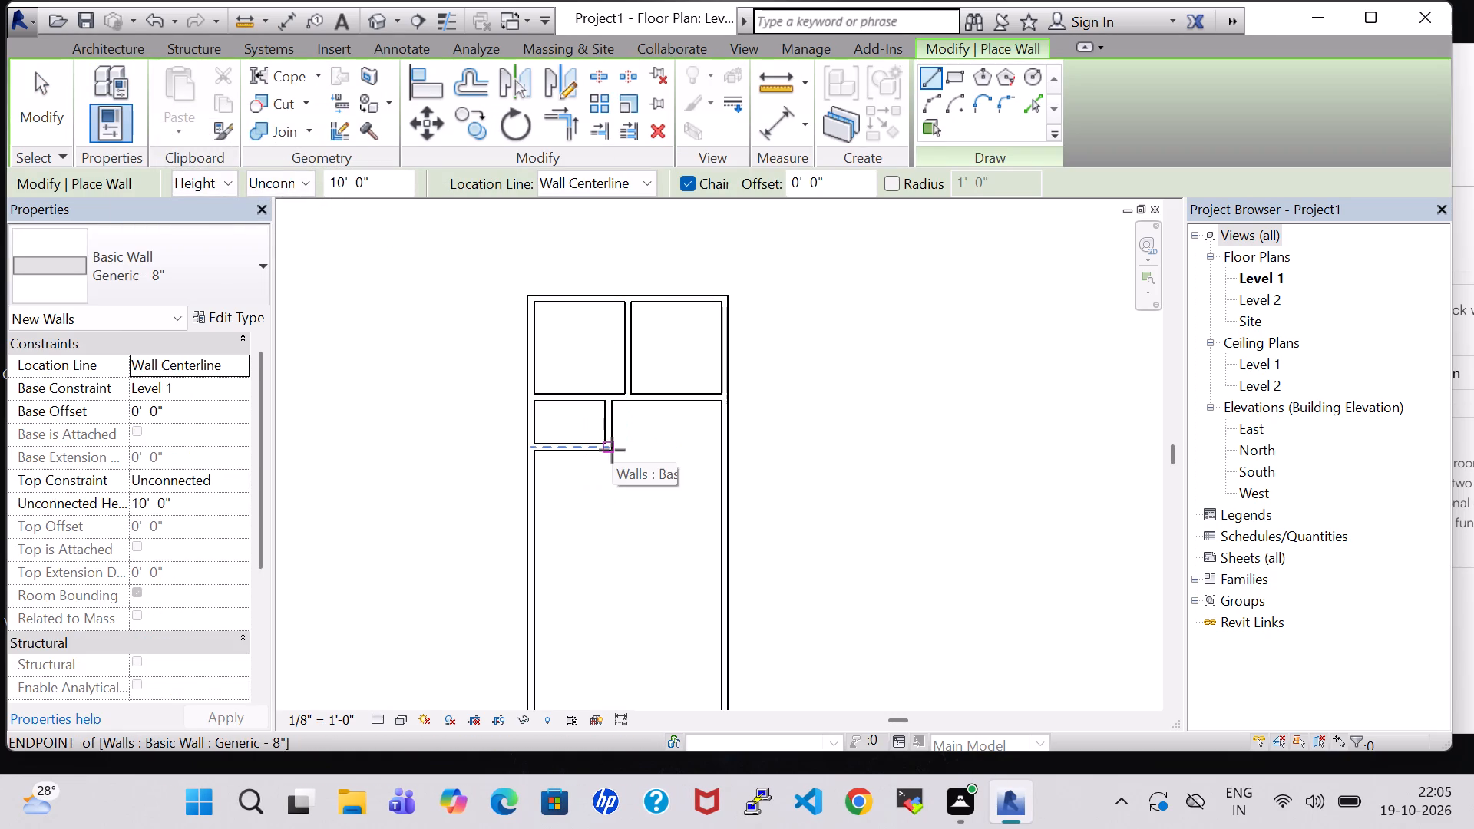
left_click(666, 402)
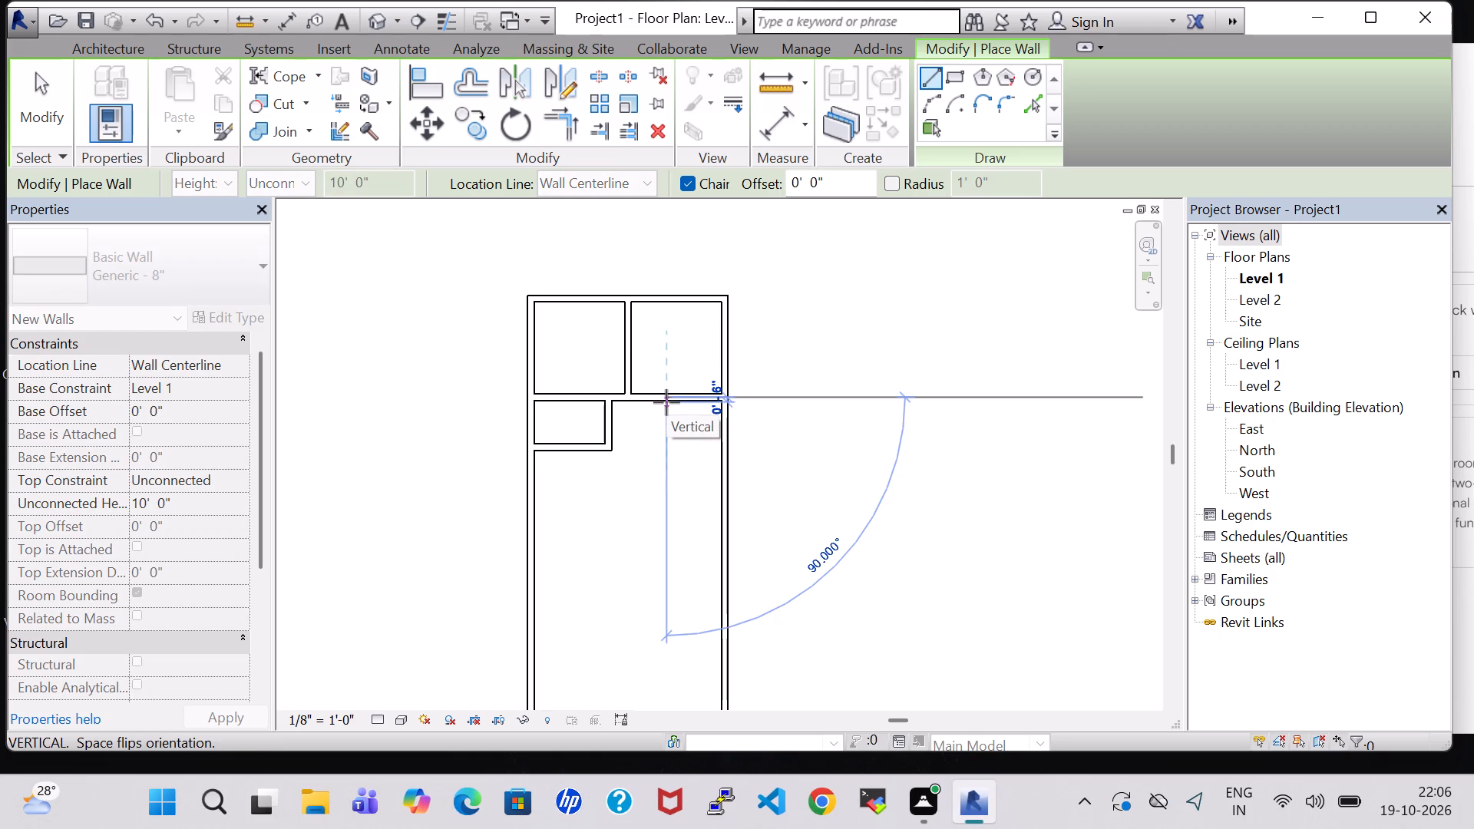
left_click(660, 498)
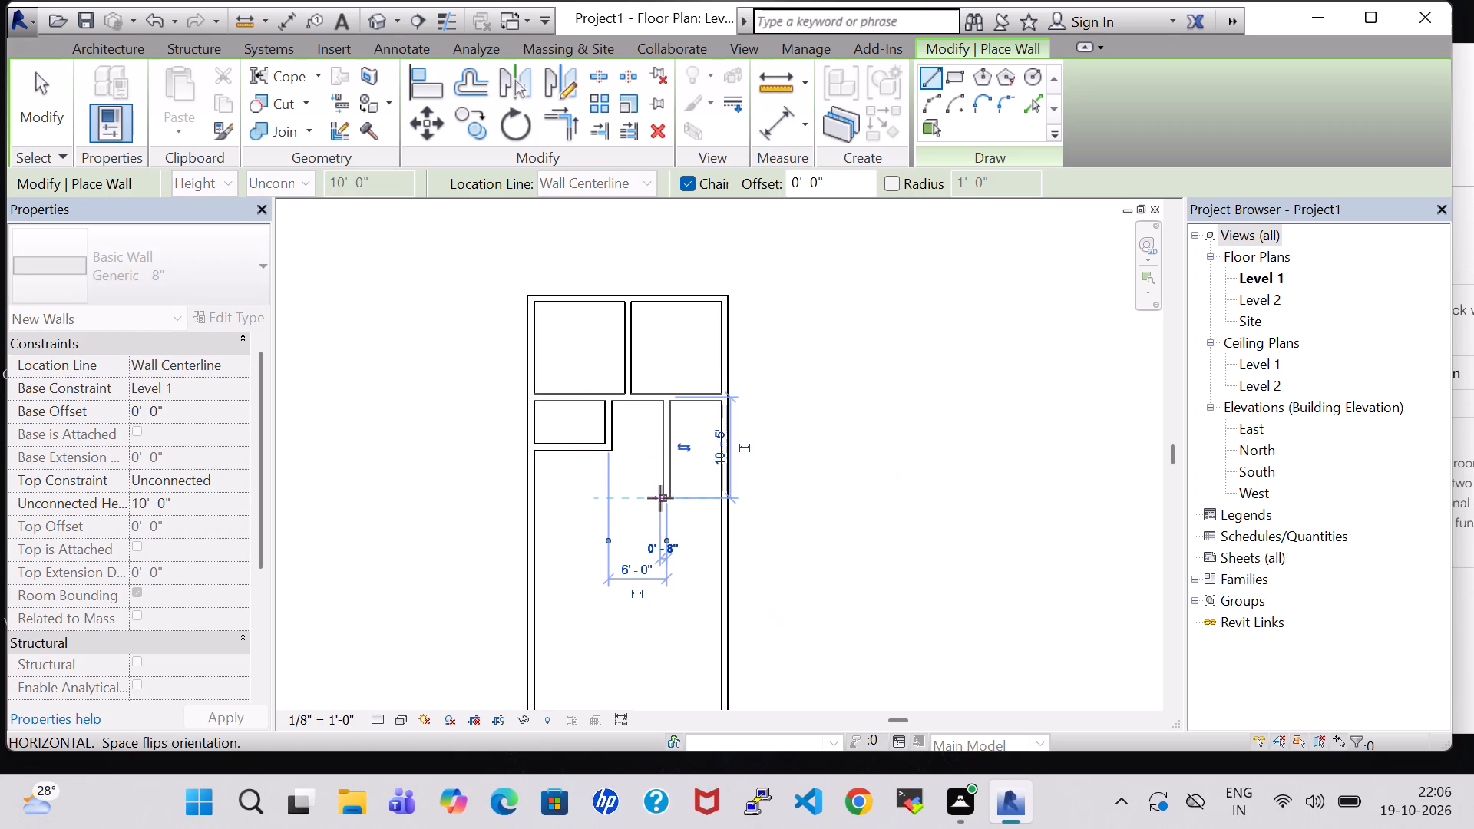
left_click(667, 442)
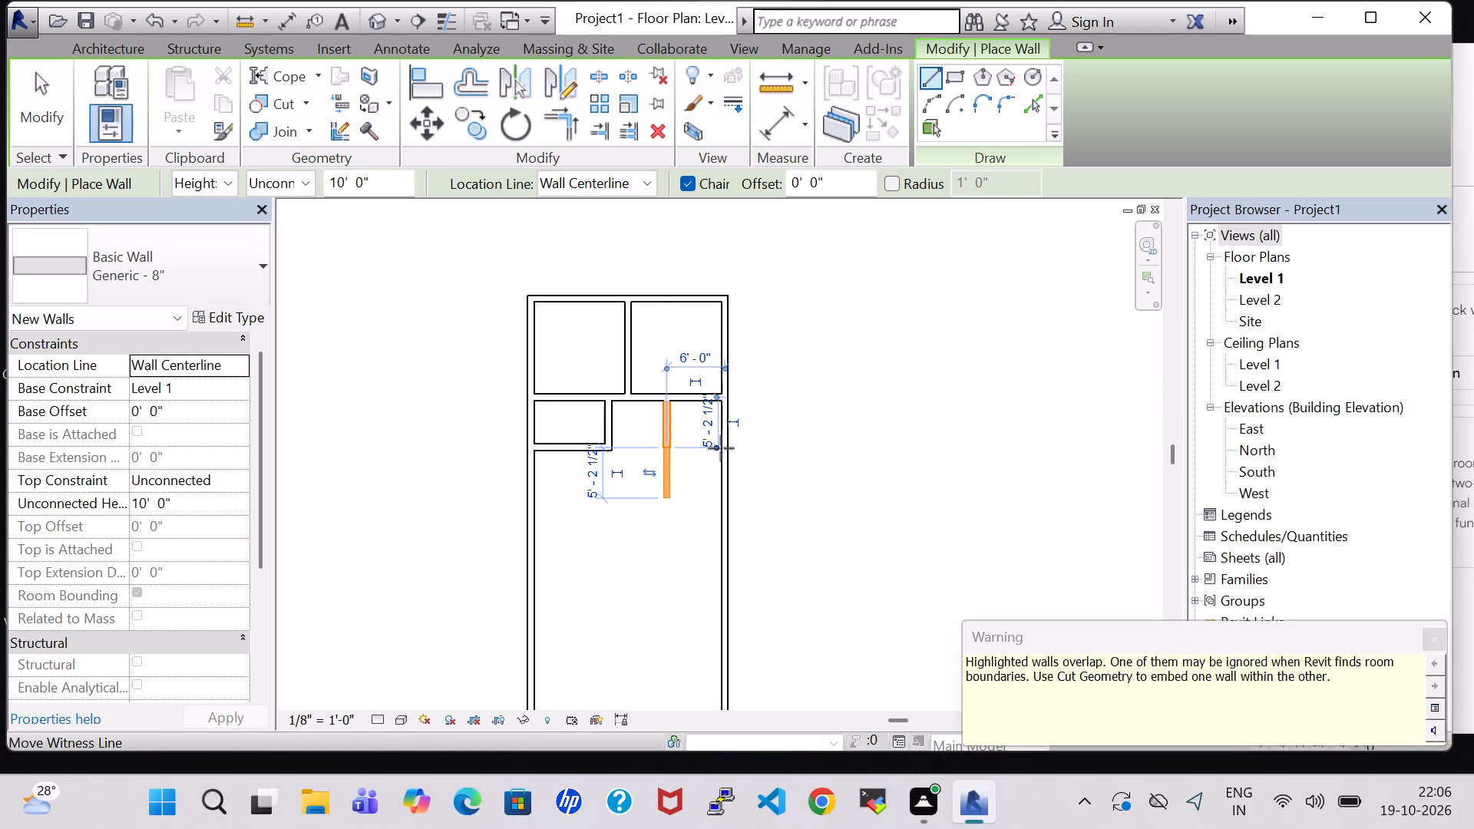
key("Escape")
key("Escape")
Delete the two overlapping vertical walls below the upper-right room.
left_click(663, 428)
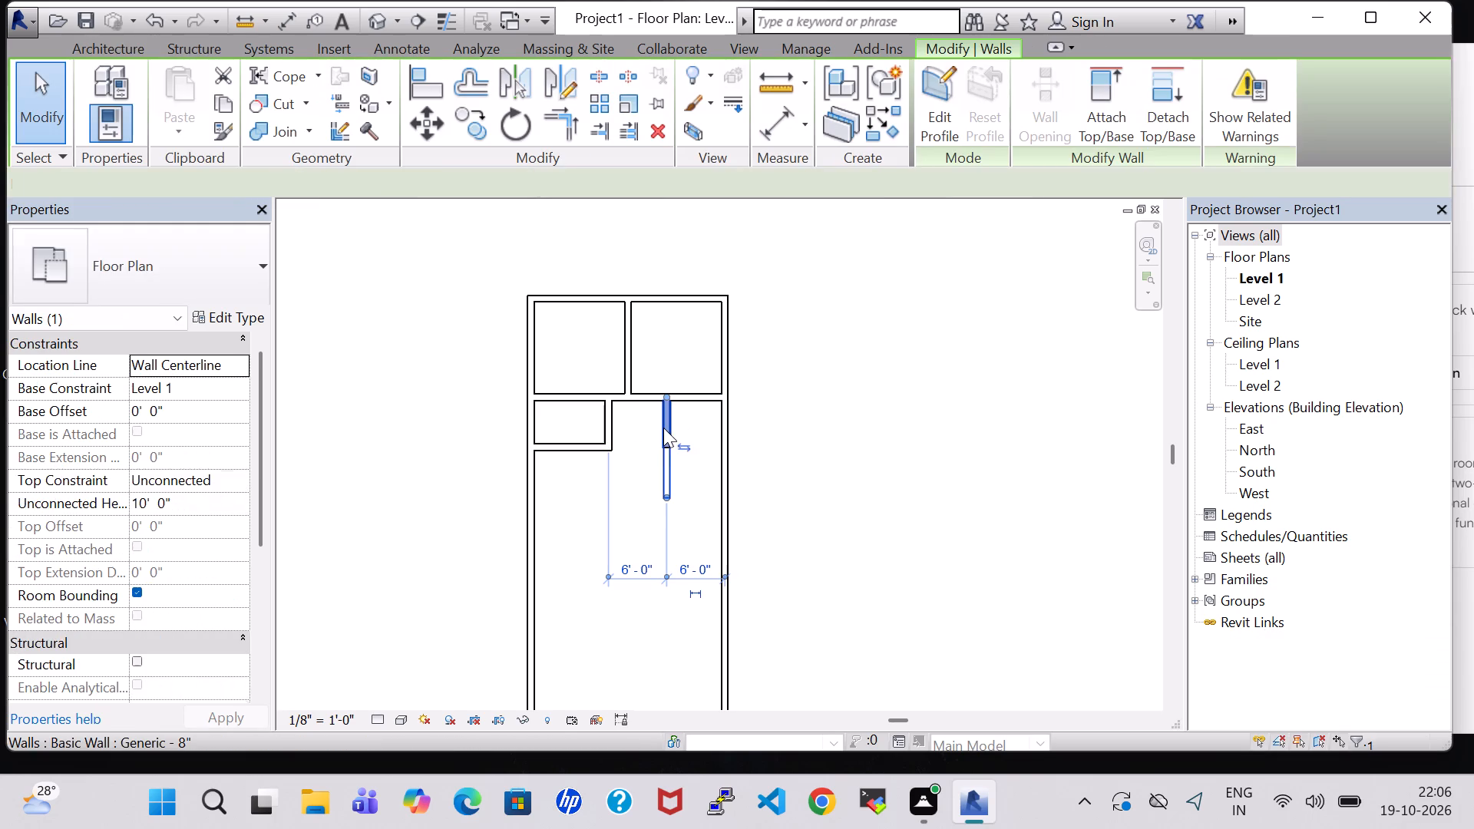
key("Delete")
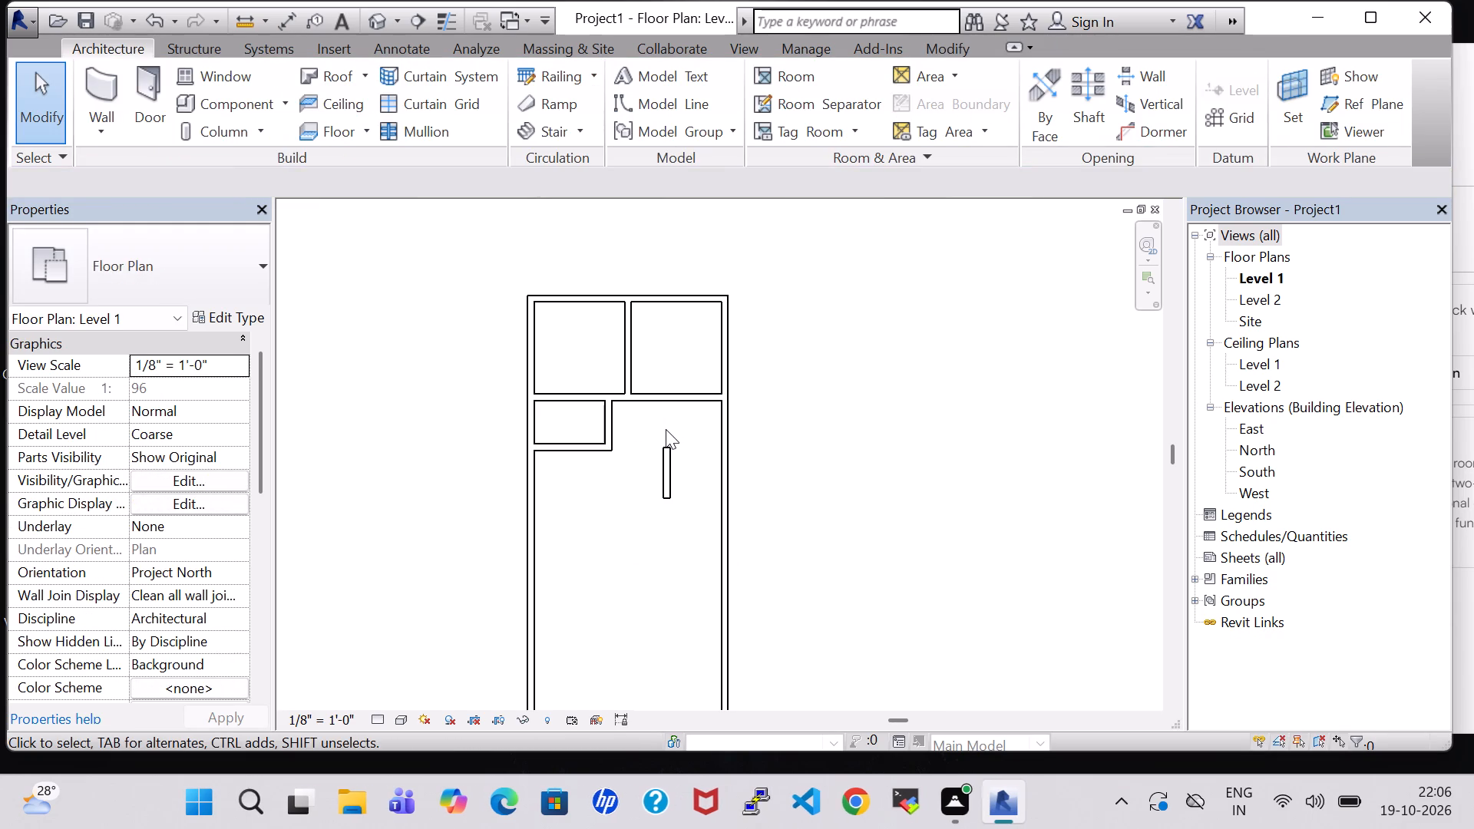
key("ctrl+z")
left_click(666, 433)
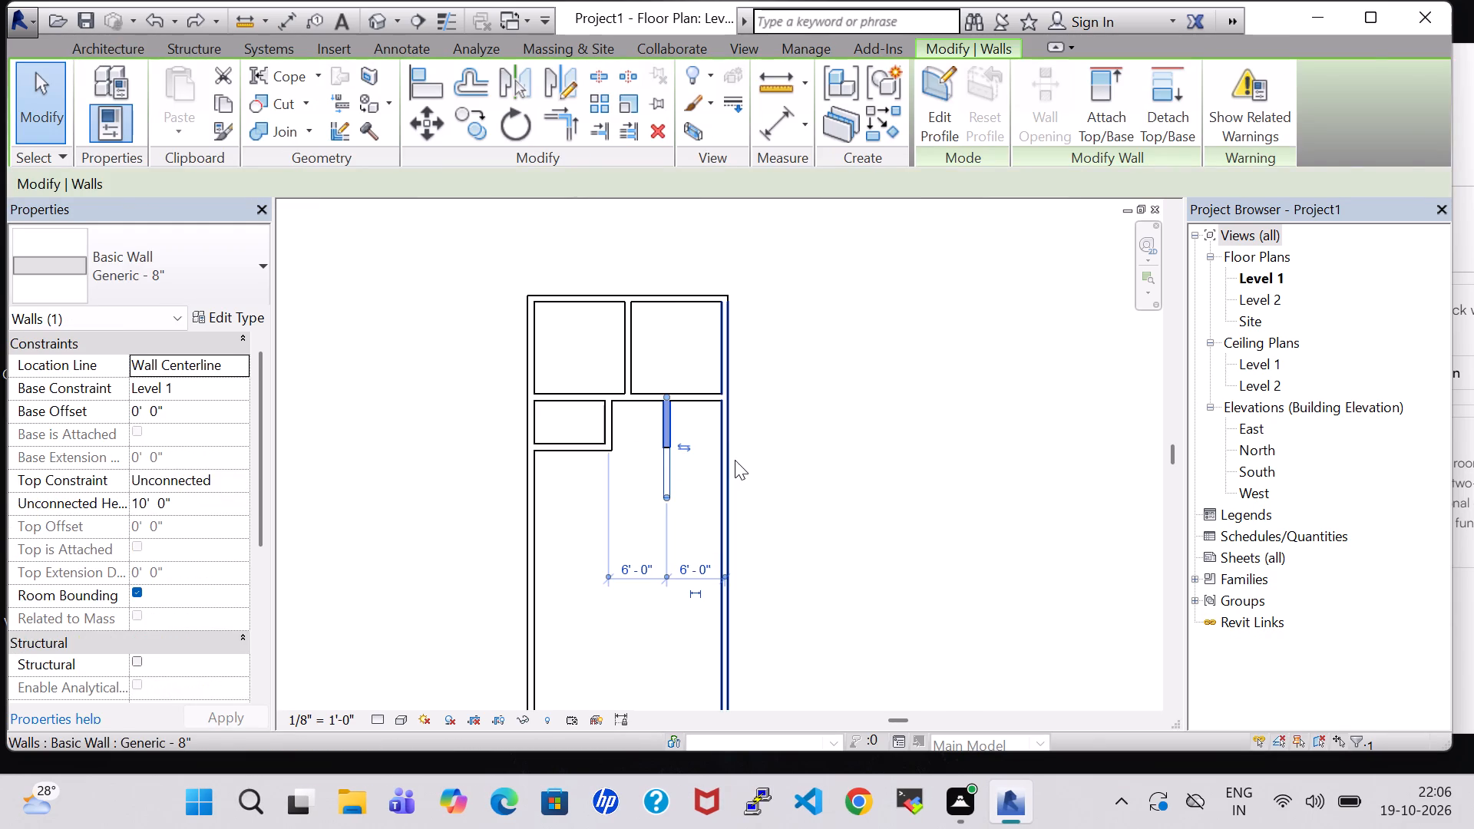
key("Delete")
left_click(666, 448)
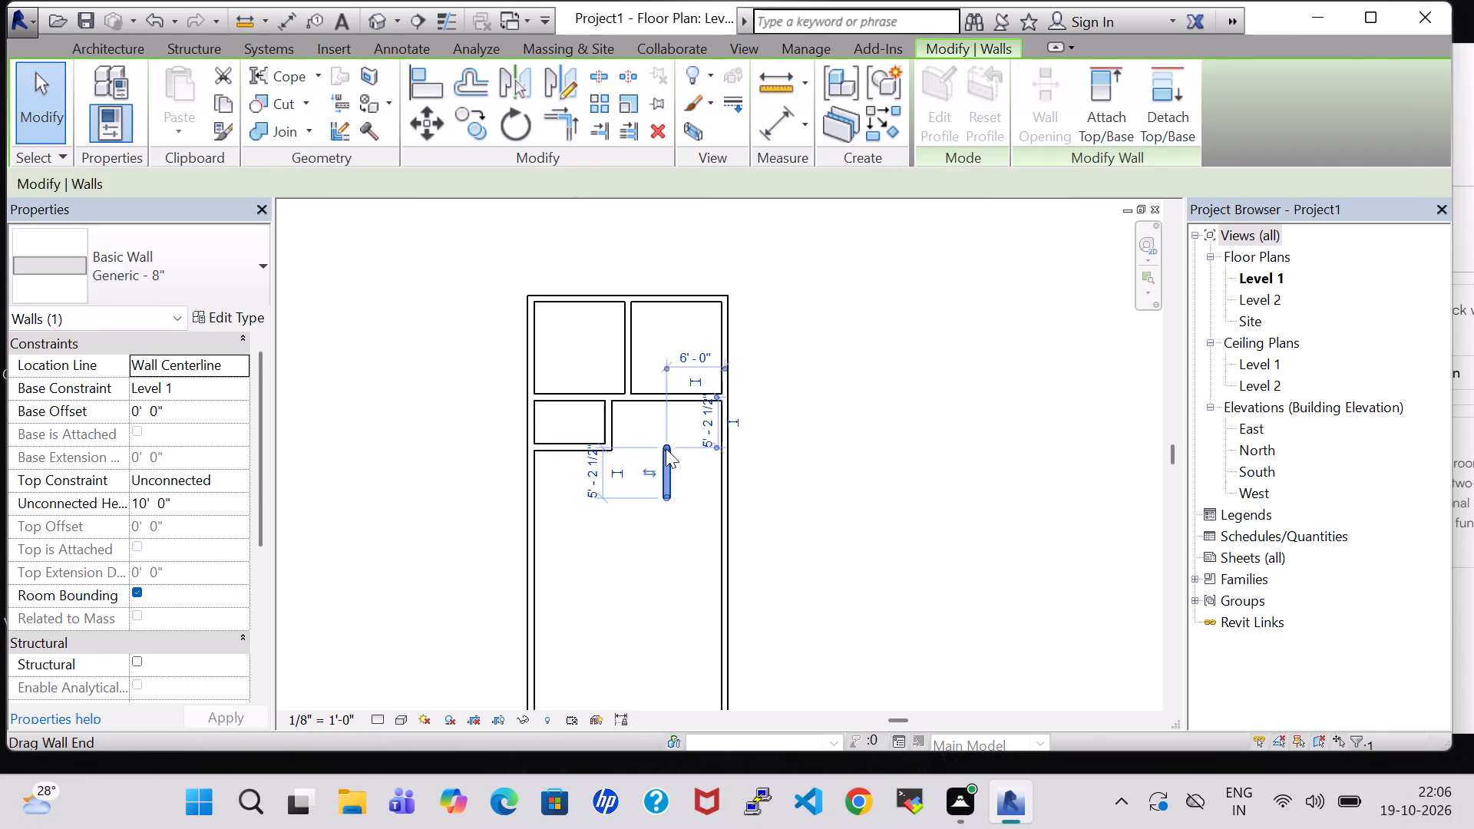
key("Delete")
Draw two walls enclosing a small room about 7'-8" wide below the upper-right room, its lower wall aligned with the left small room's.
left_click(100, 87)
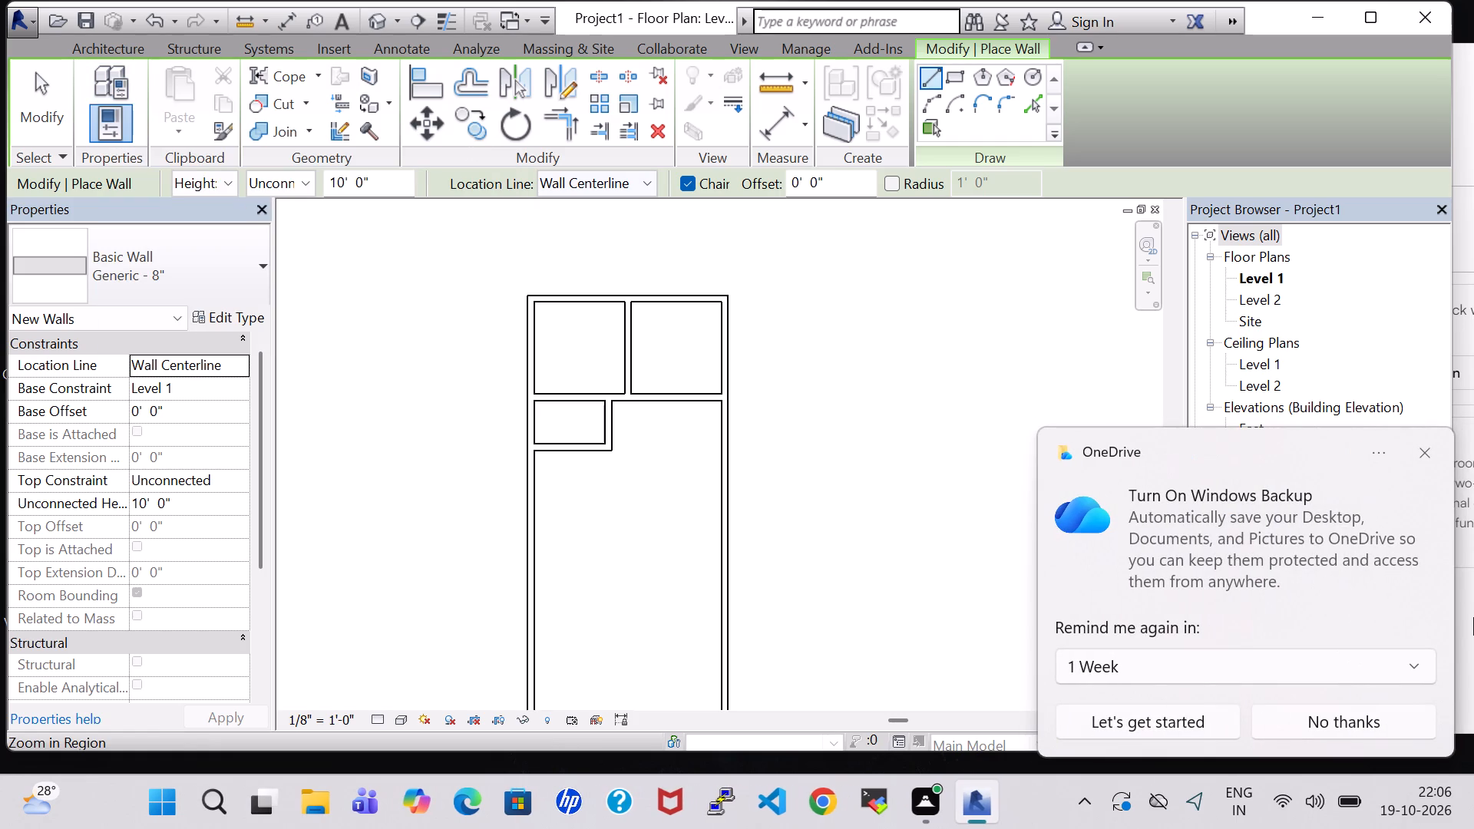
left_click(1431, 457)
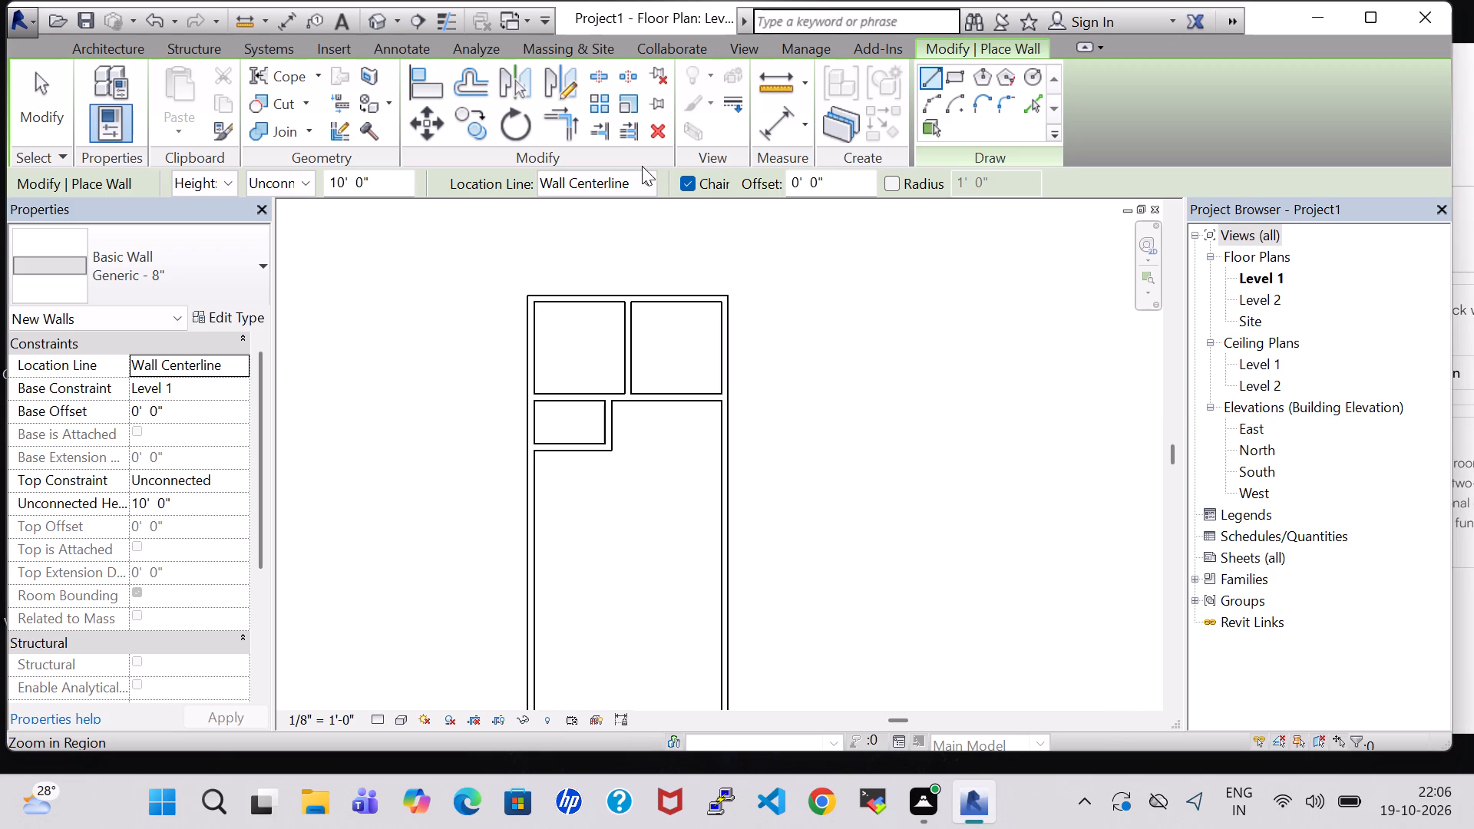
left_click(94, 32)
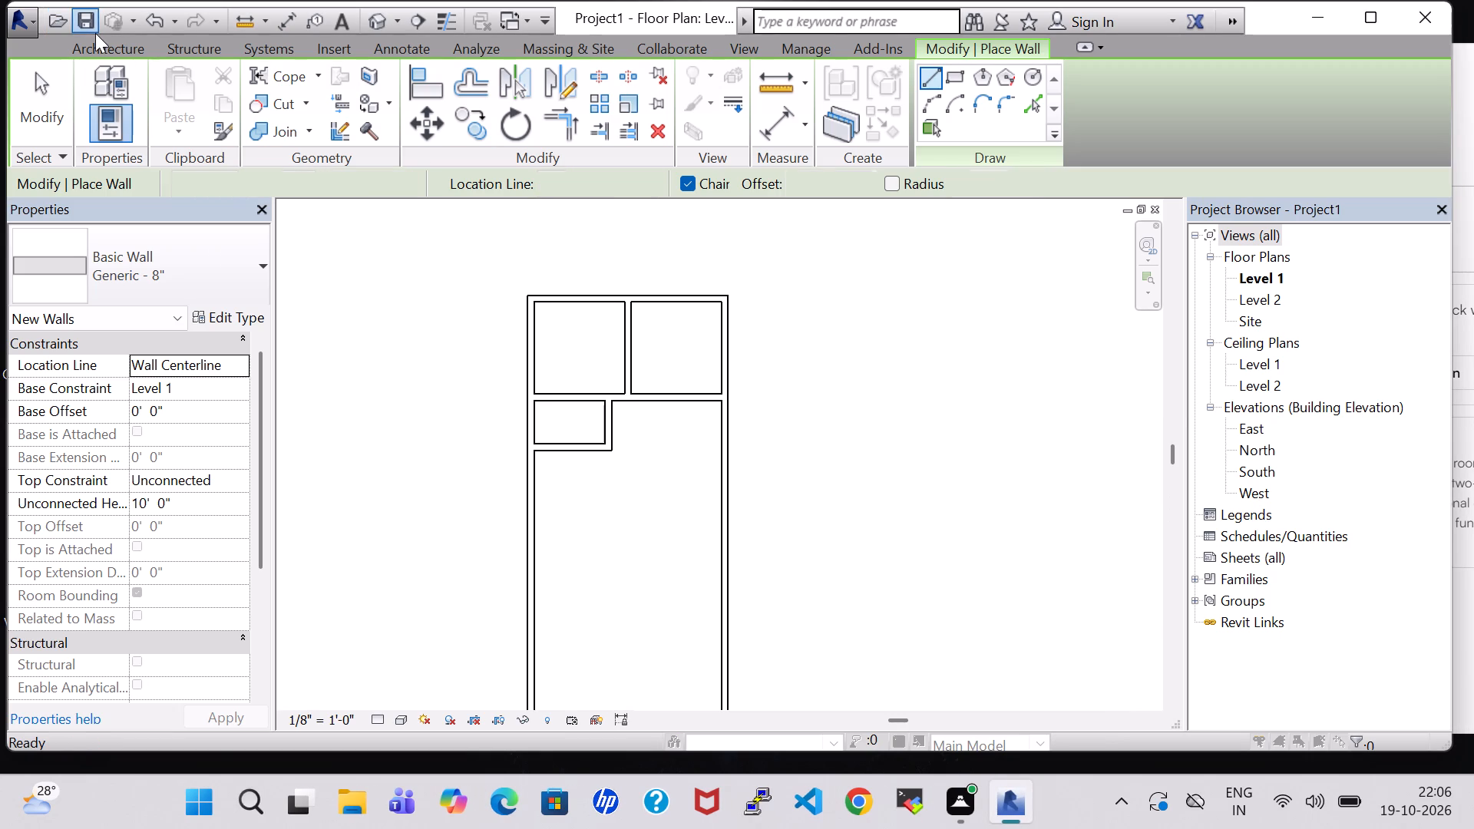
left_click(1148, 140)
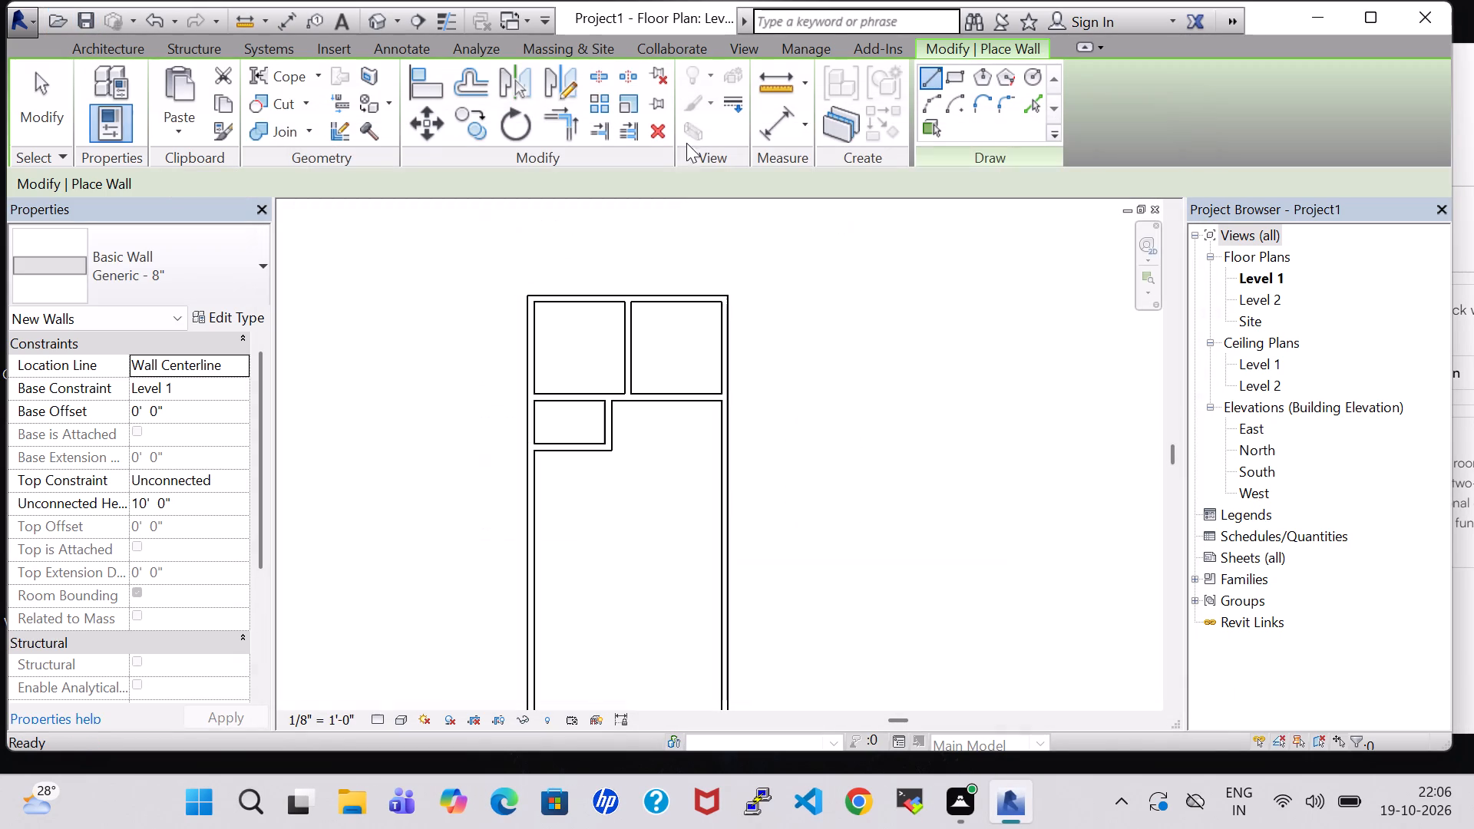
left_click(100, 51)
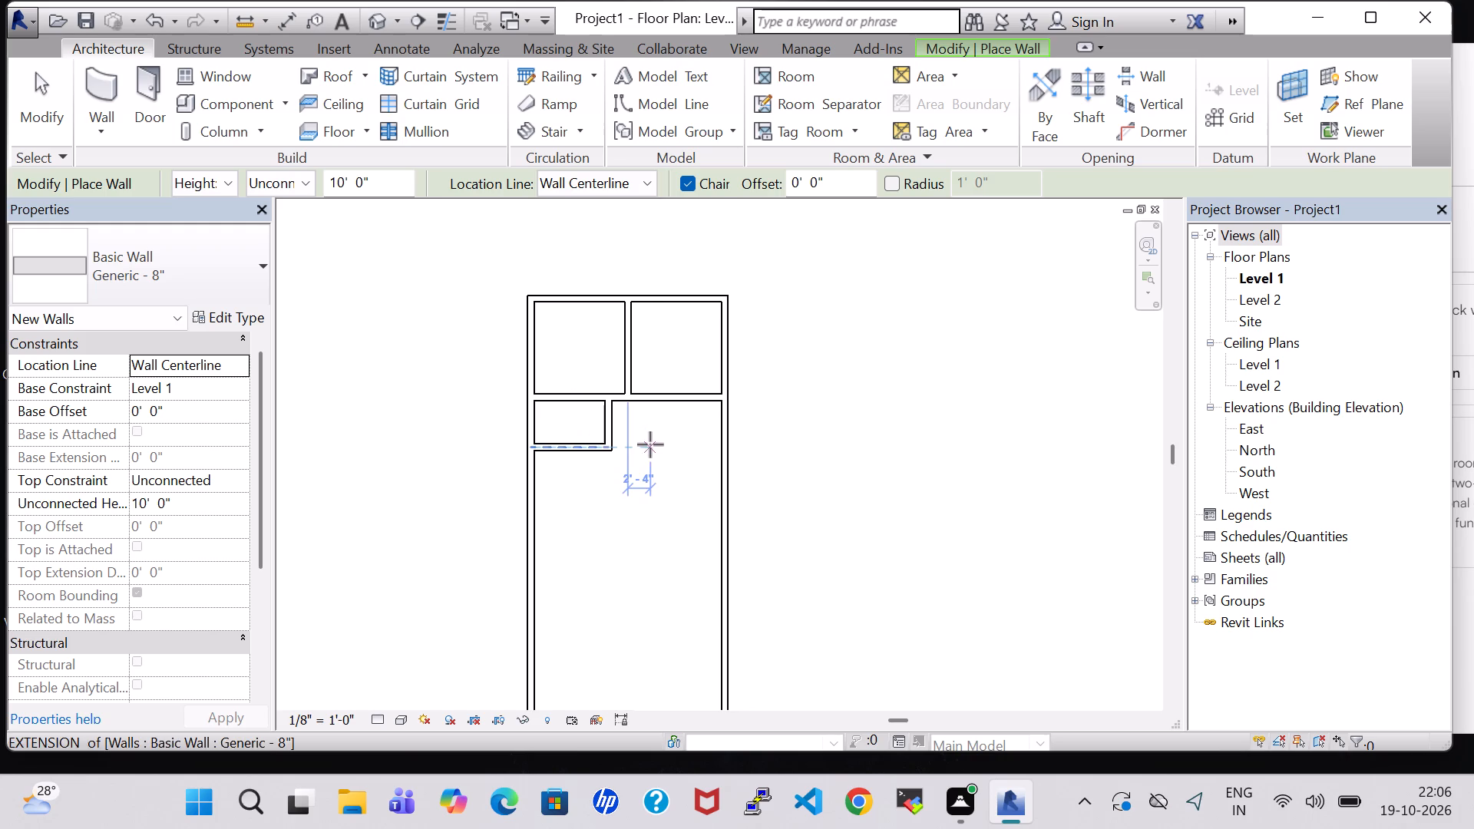
left_click(650, 444)
left_click(723, 445)
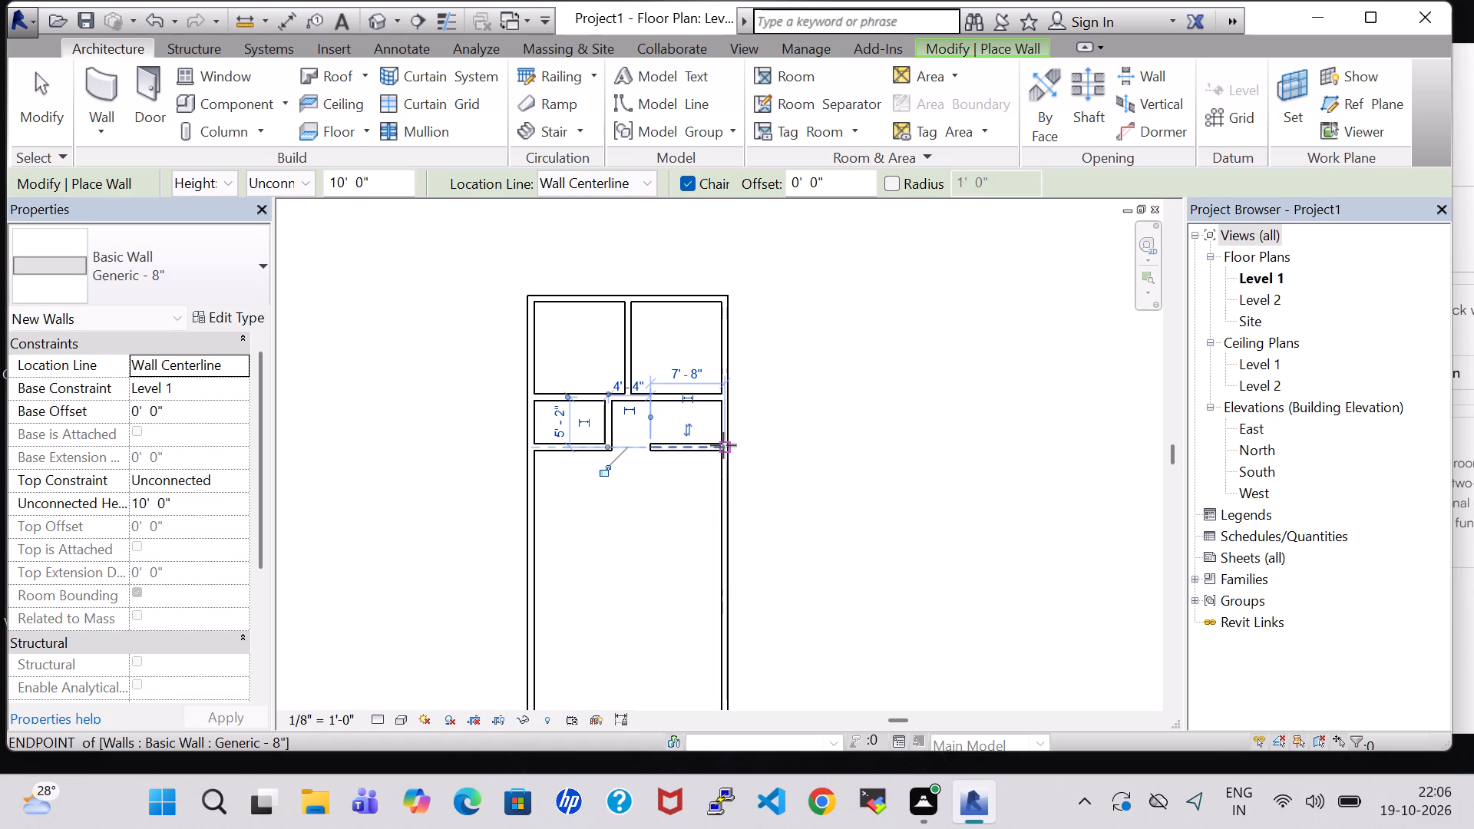
left_click(653, 400)
left_click(655, 444)
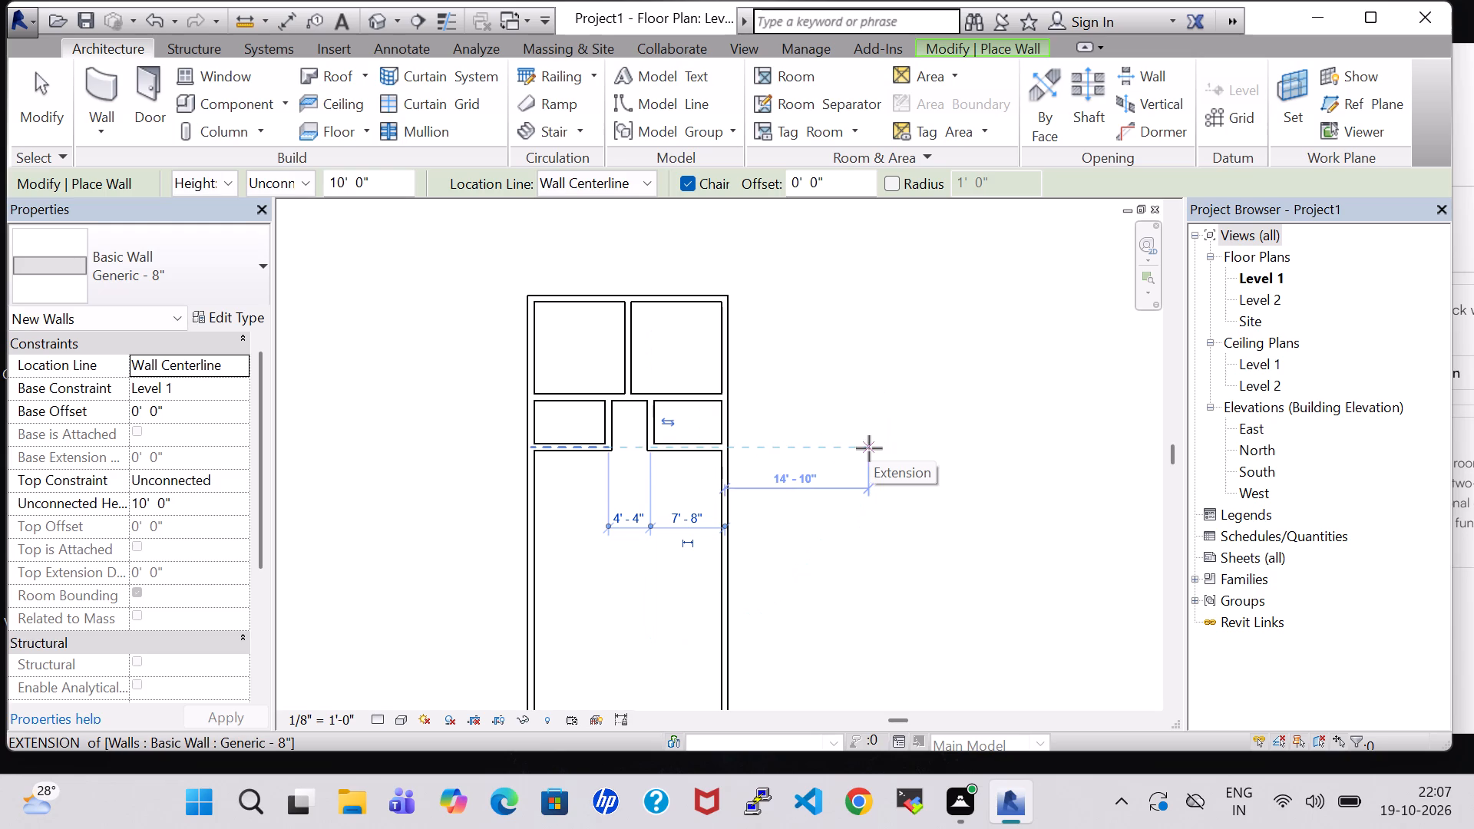
key("Escape")
key("Escape")
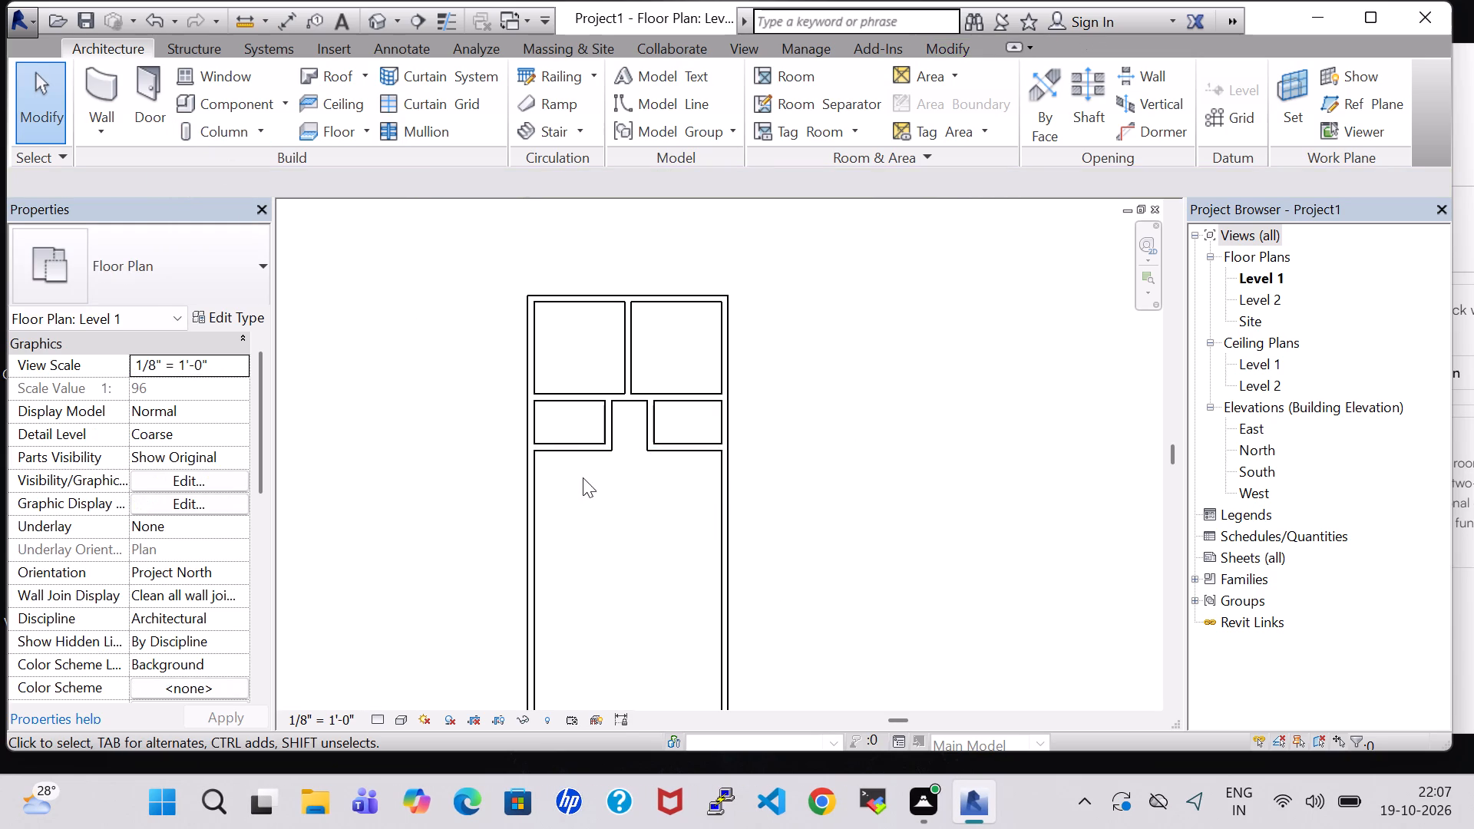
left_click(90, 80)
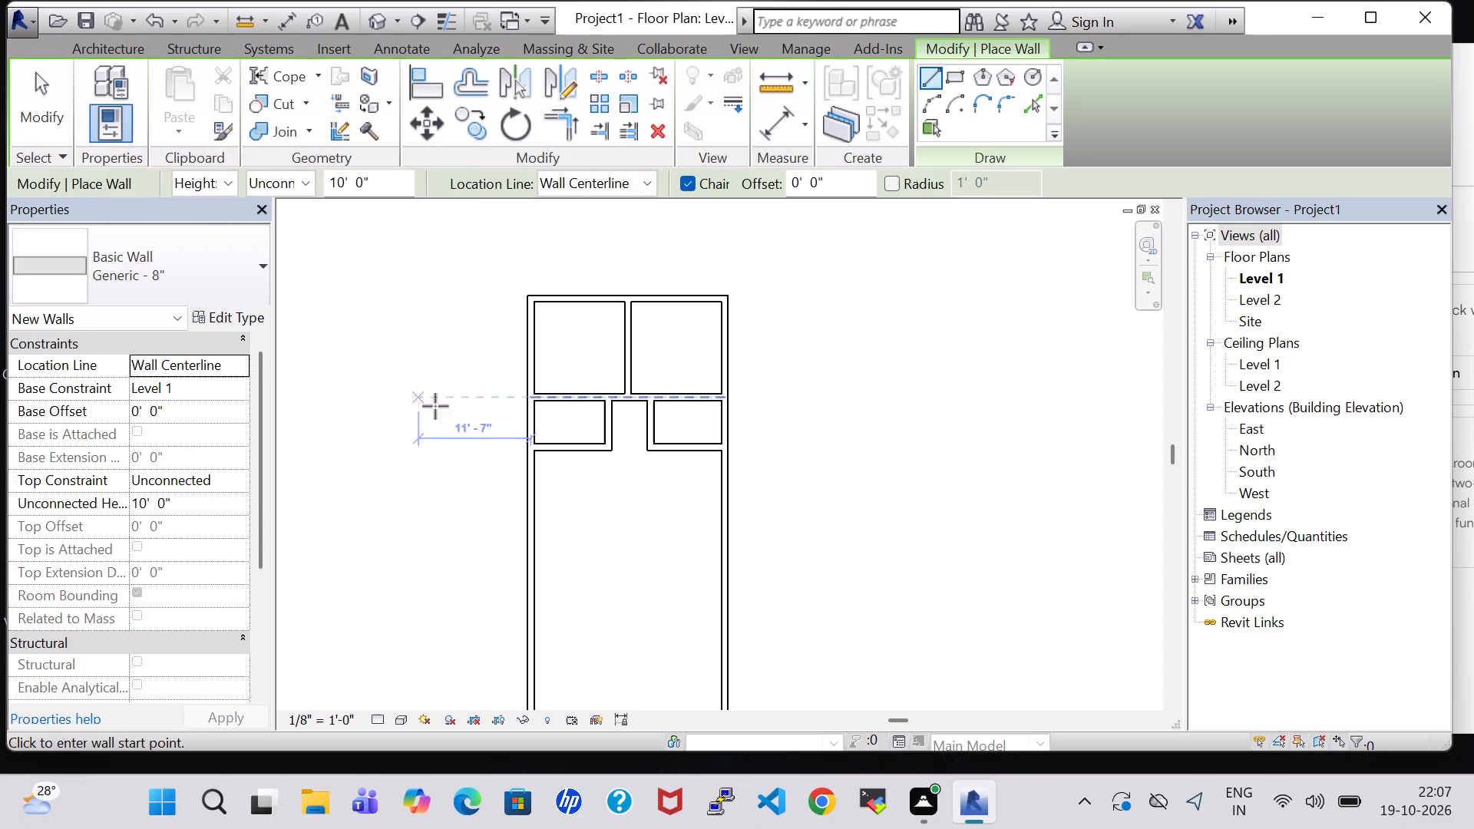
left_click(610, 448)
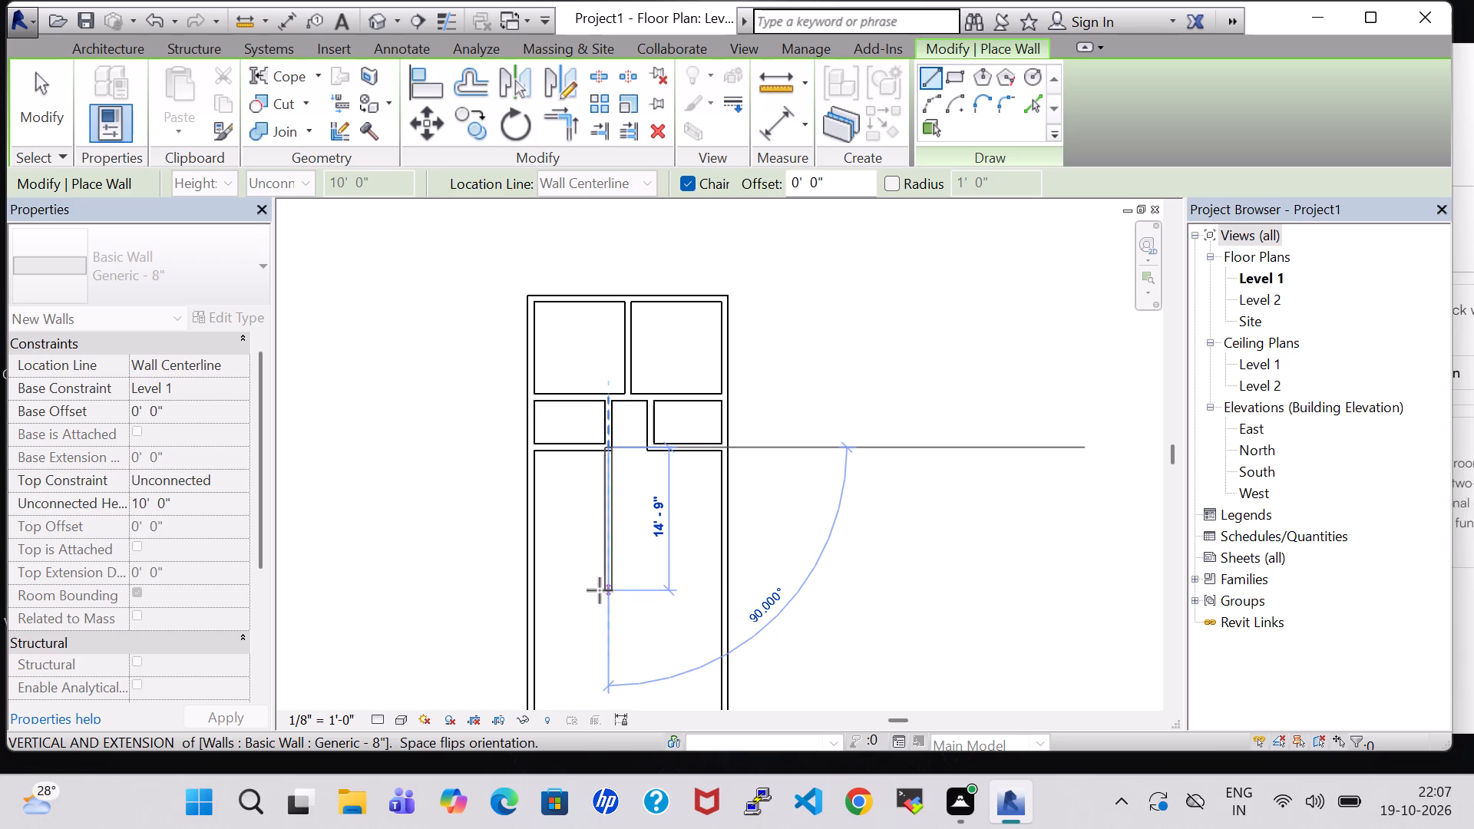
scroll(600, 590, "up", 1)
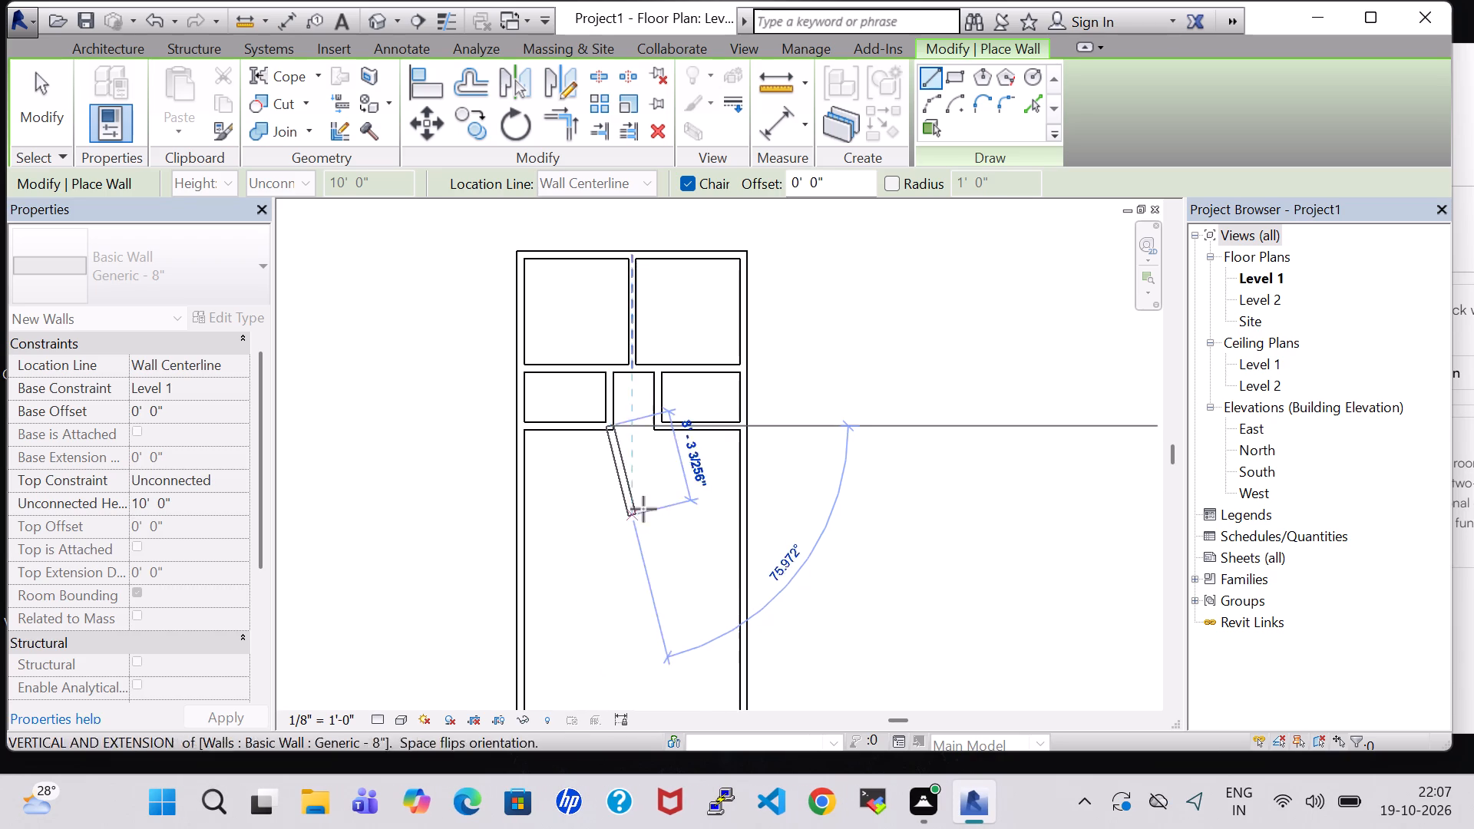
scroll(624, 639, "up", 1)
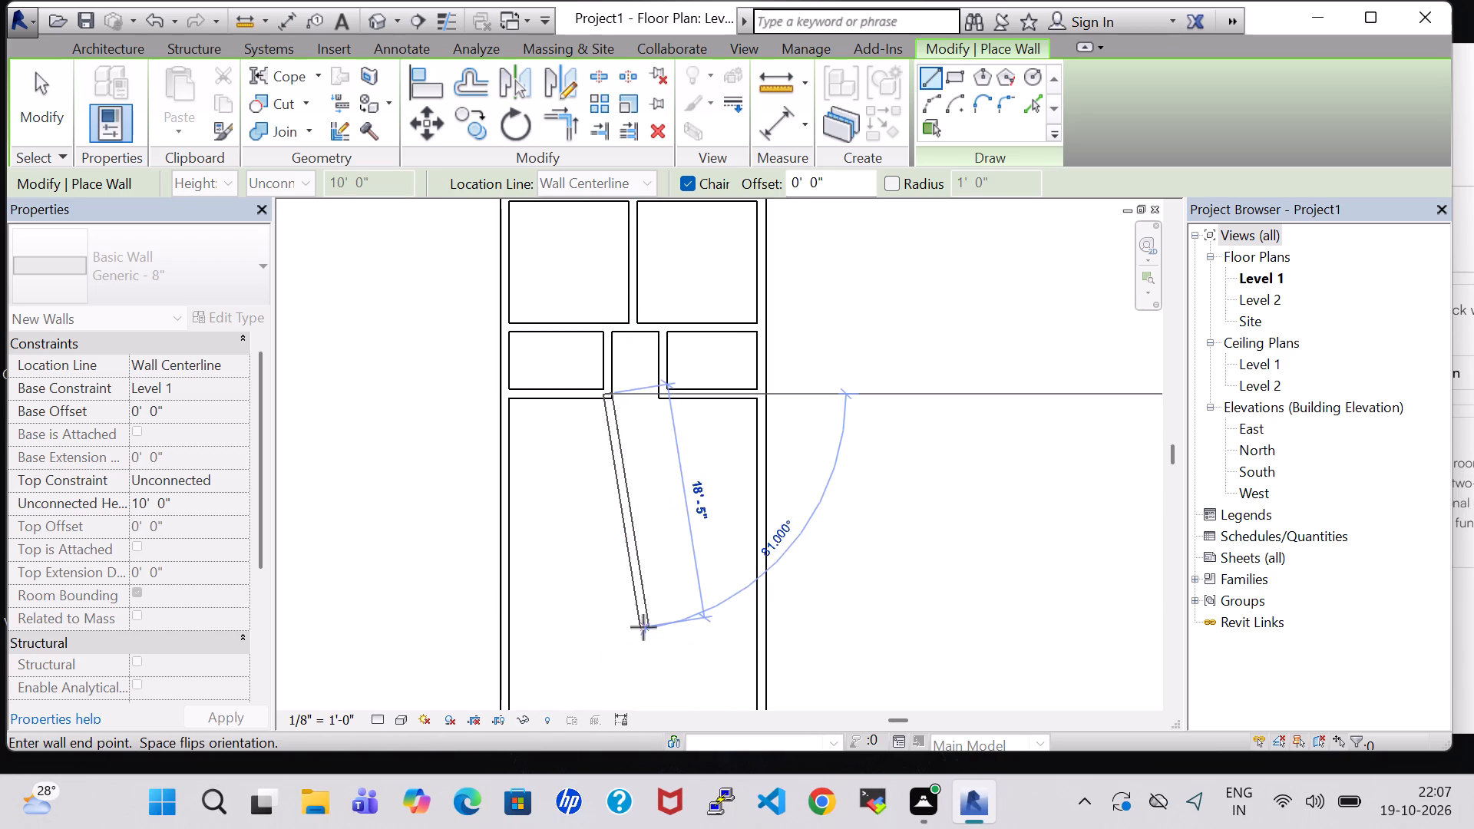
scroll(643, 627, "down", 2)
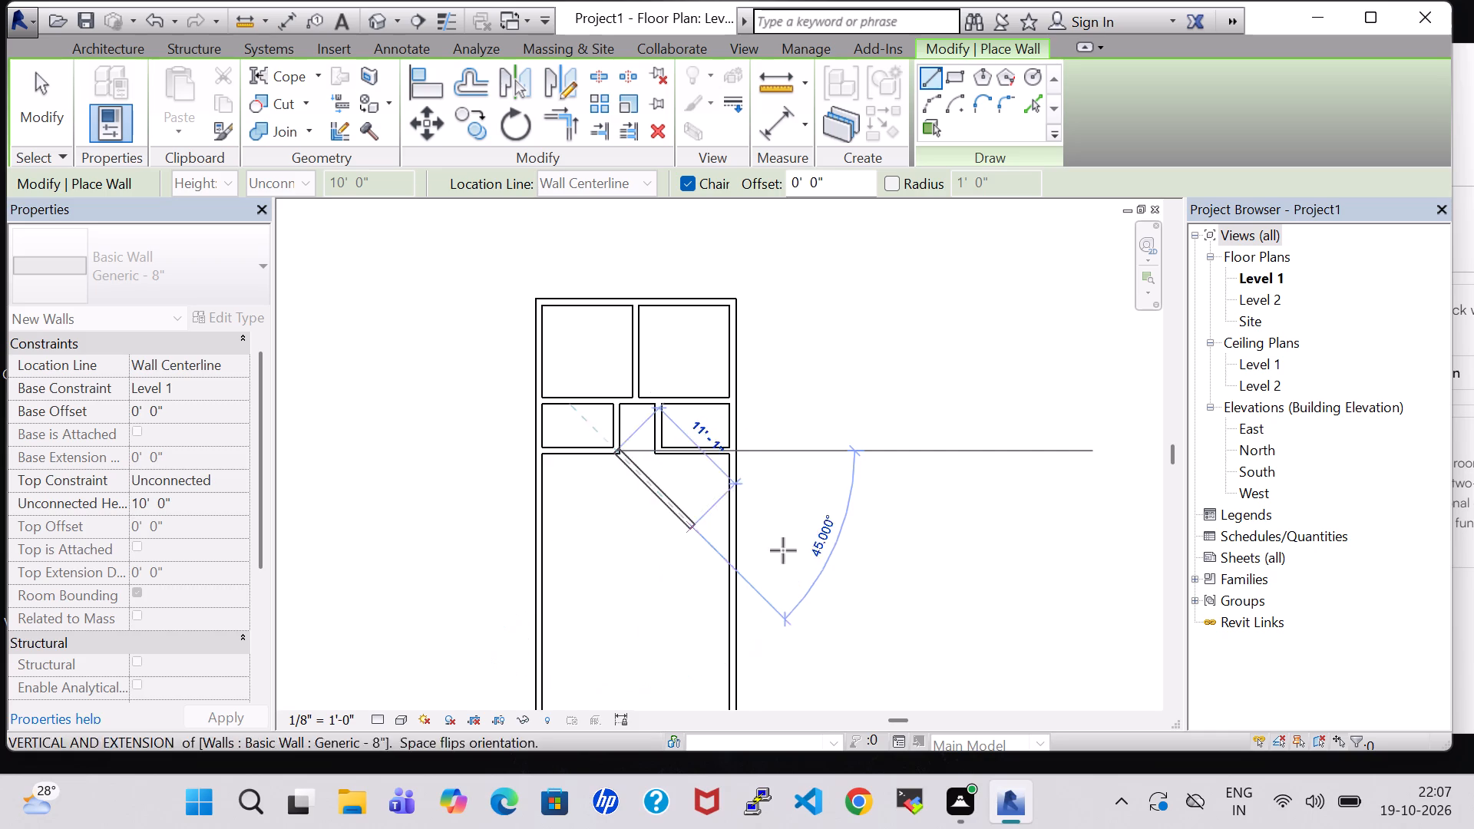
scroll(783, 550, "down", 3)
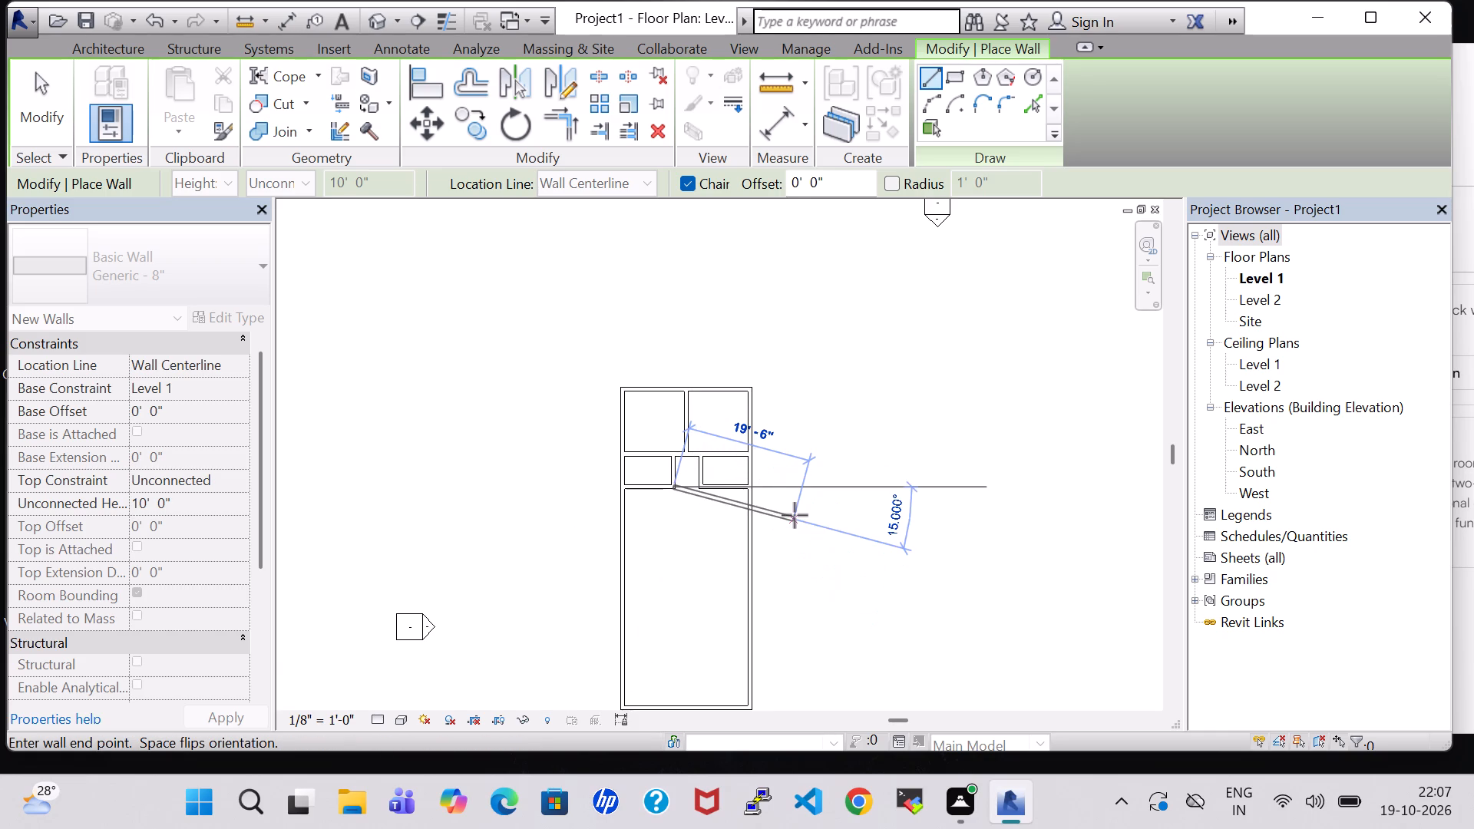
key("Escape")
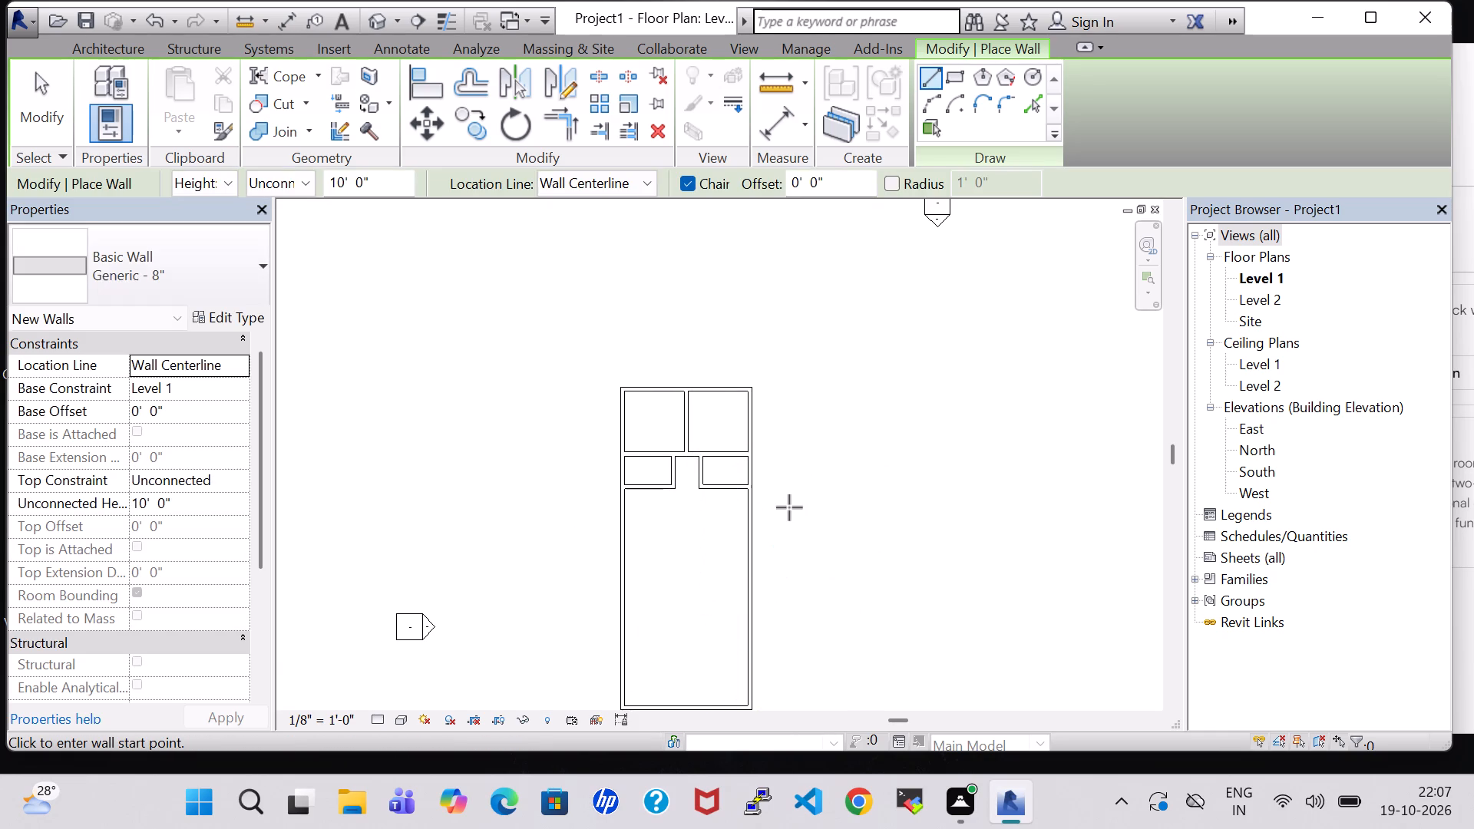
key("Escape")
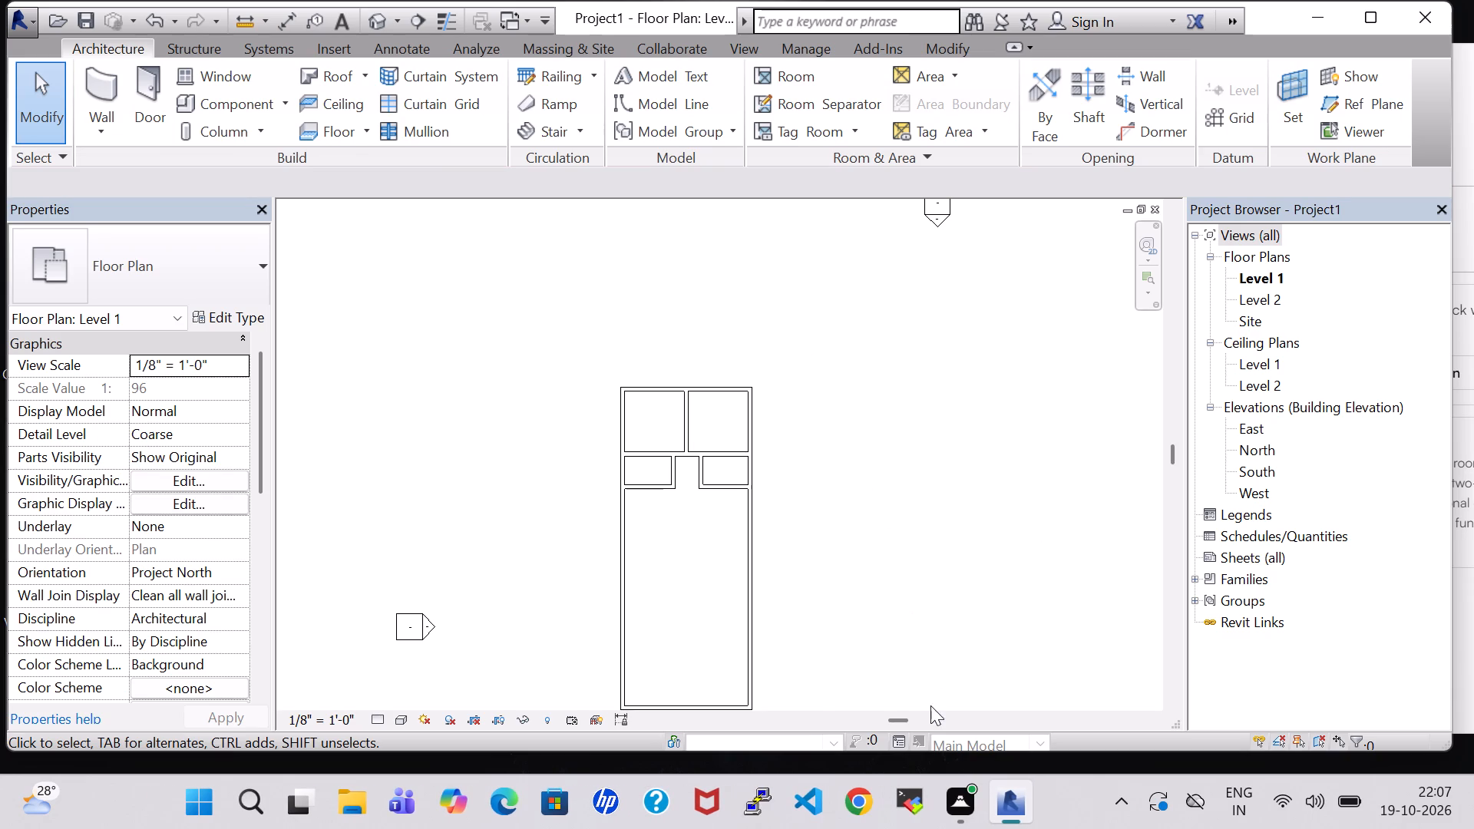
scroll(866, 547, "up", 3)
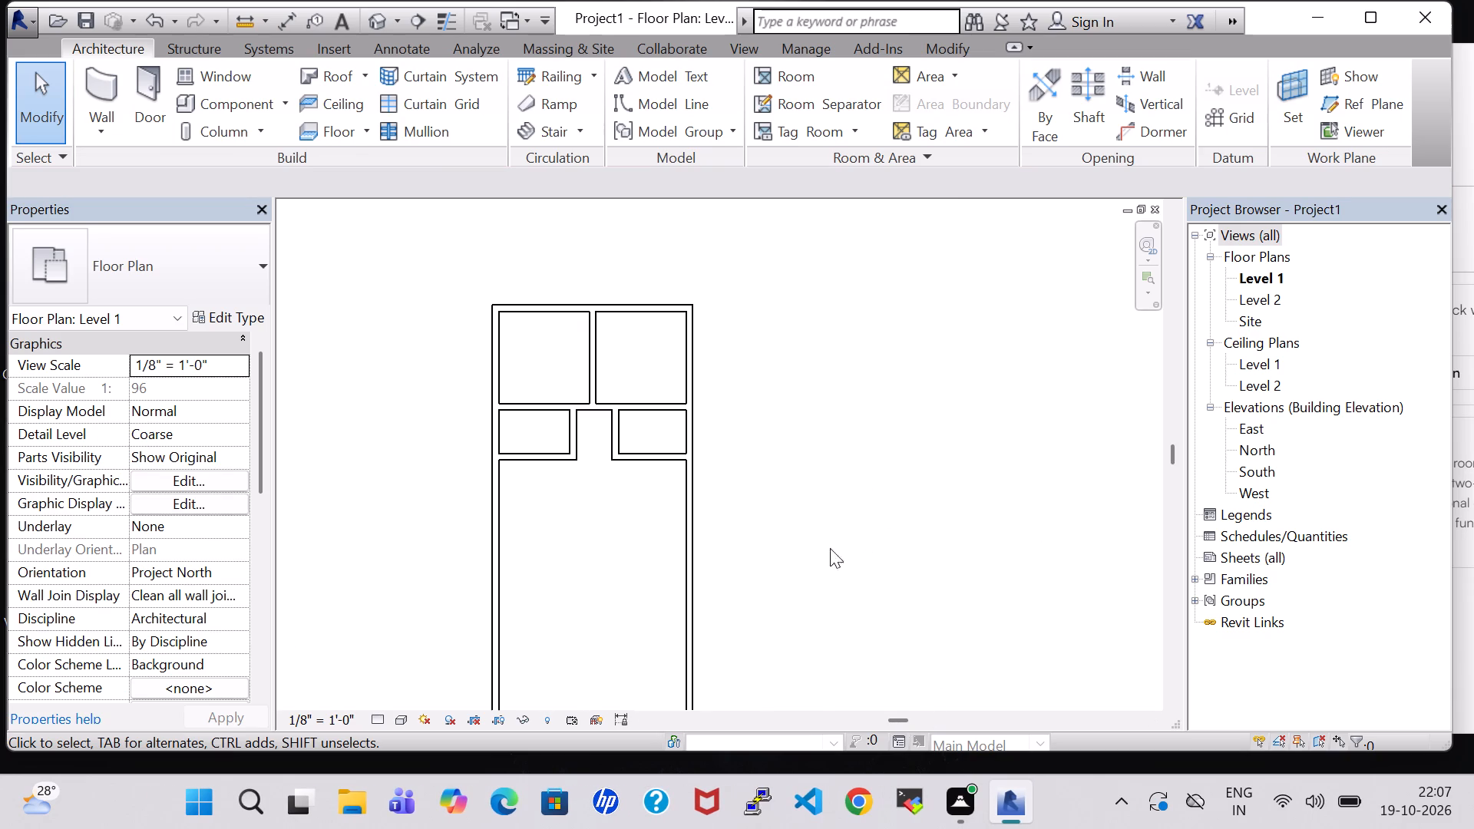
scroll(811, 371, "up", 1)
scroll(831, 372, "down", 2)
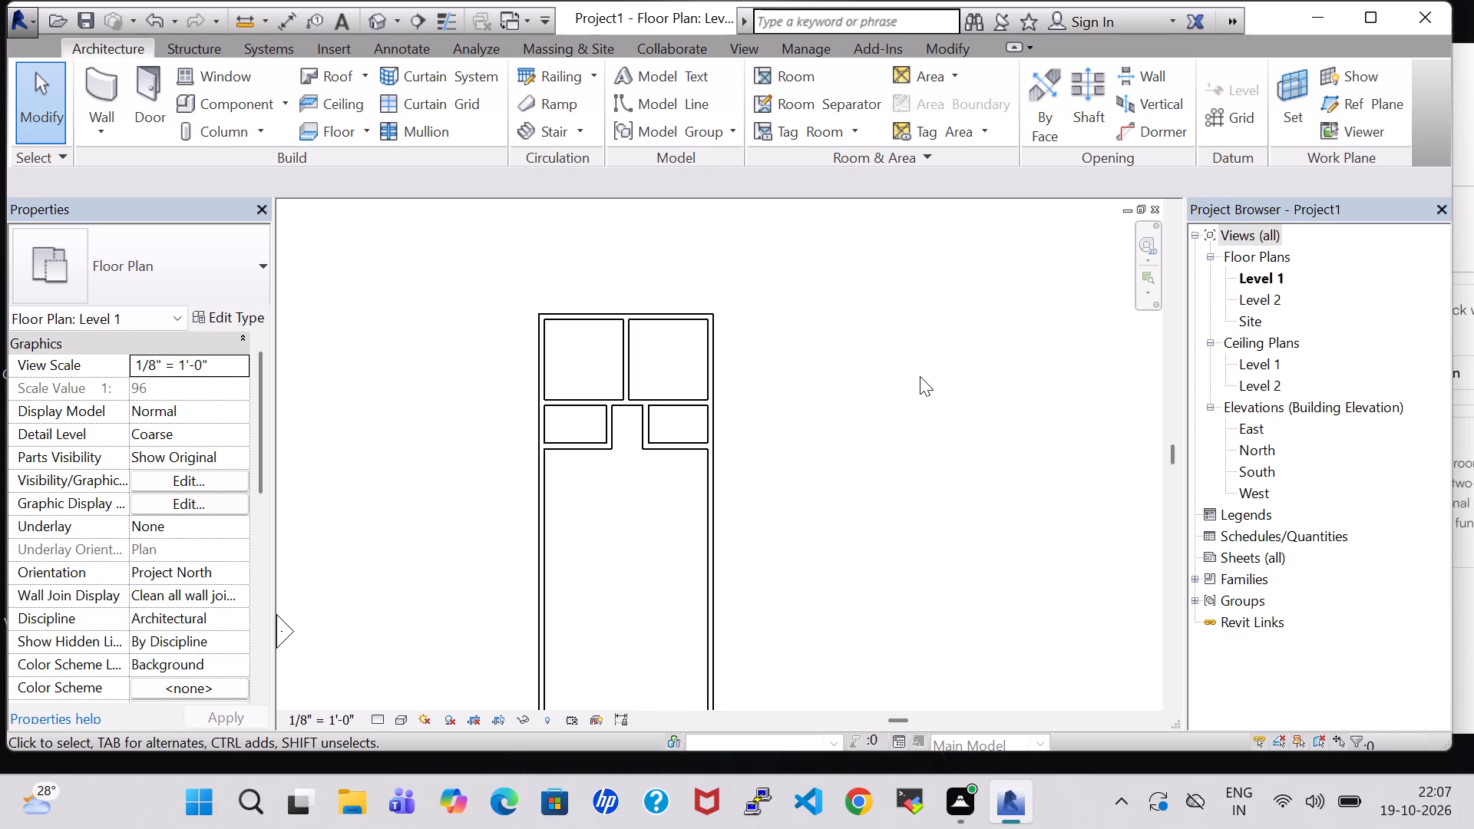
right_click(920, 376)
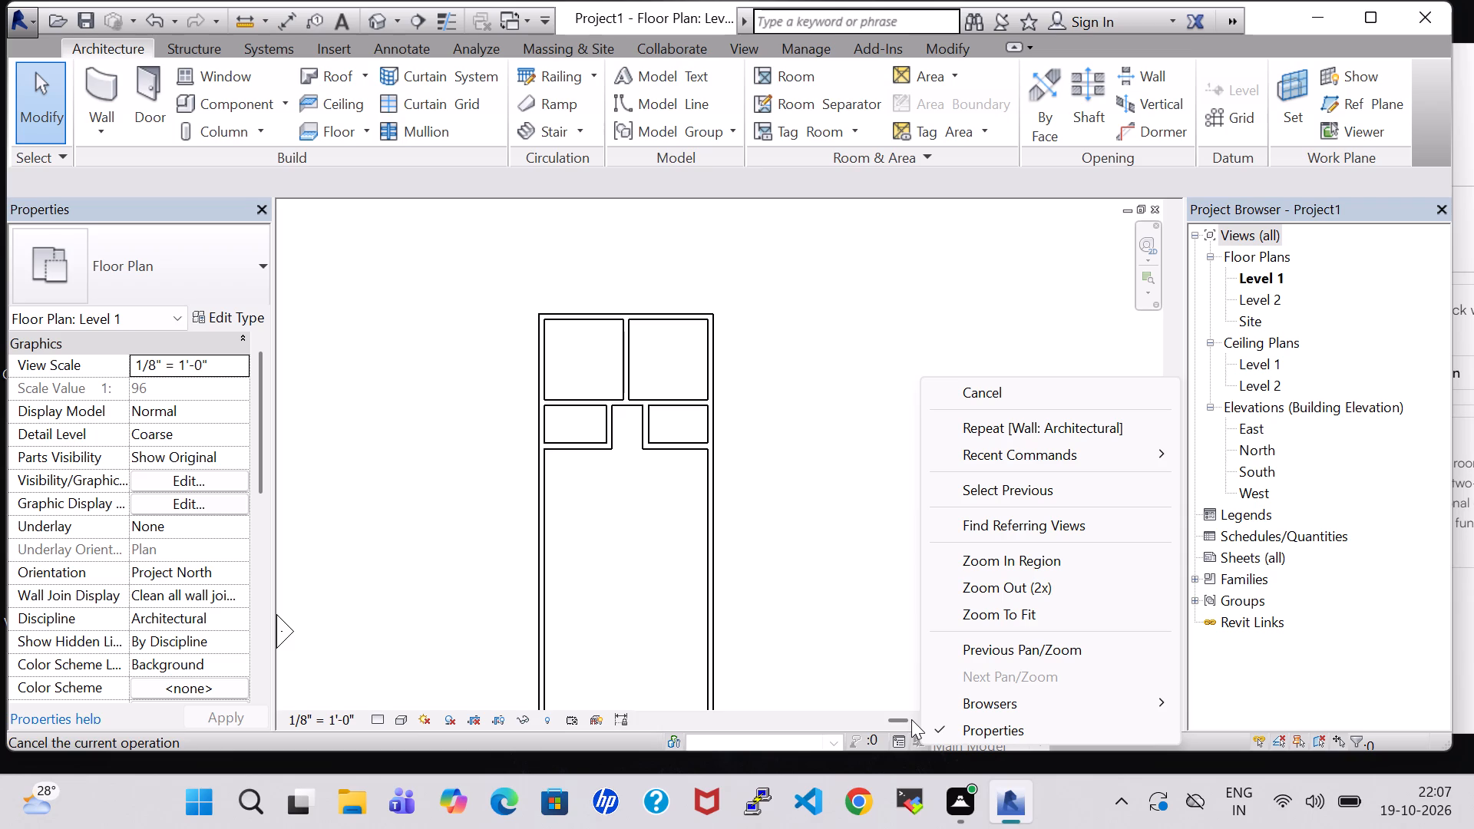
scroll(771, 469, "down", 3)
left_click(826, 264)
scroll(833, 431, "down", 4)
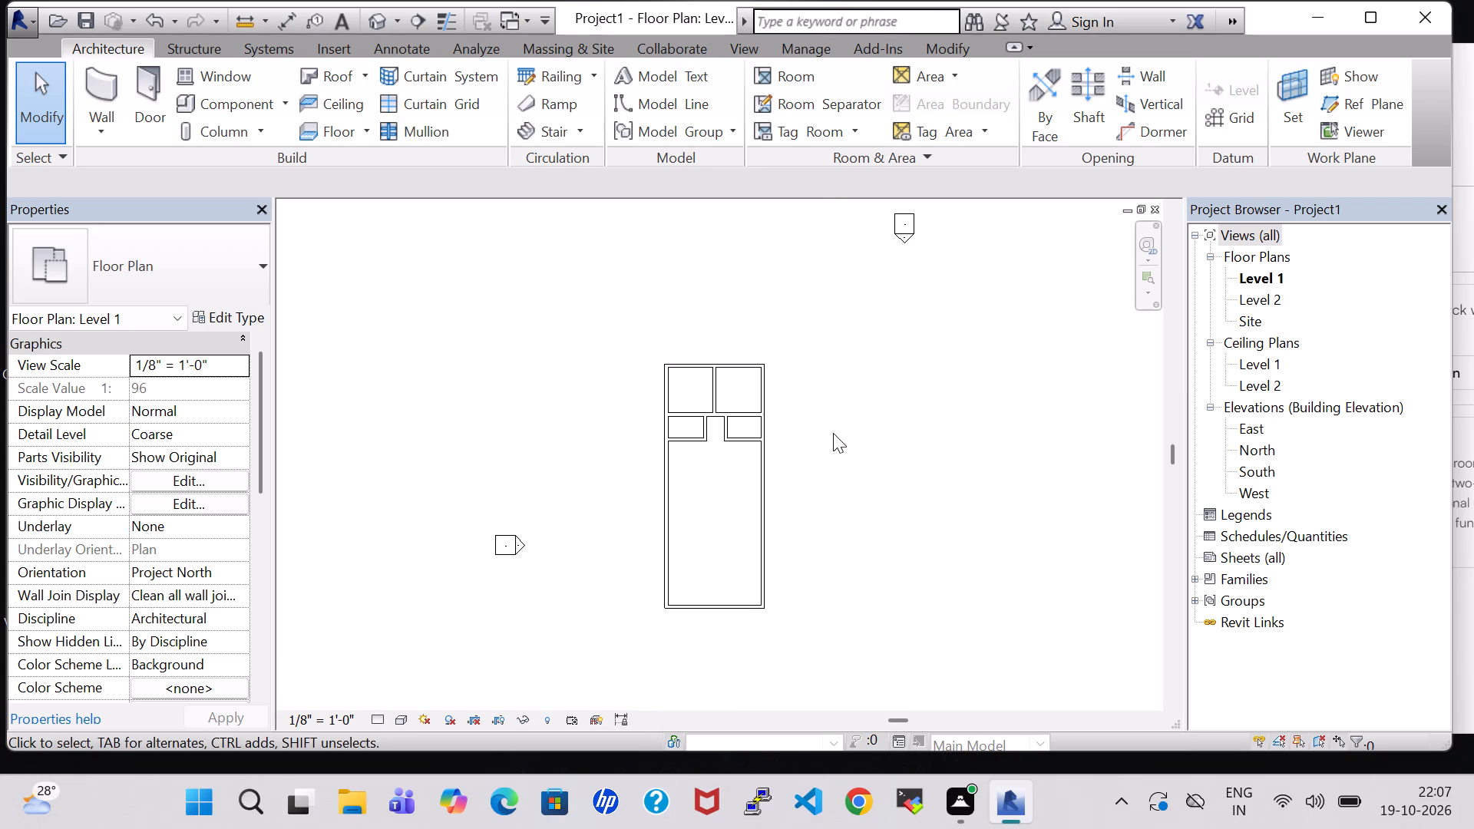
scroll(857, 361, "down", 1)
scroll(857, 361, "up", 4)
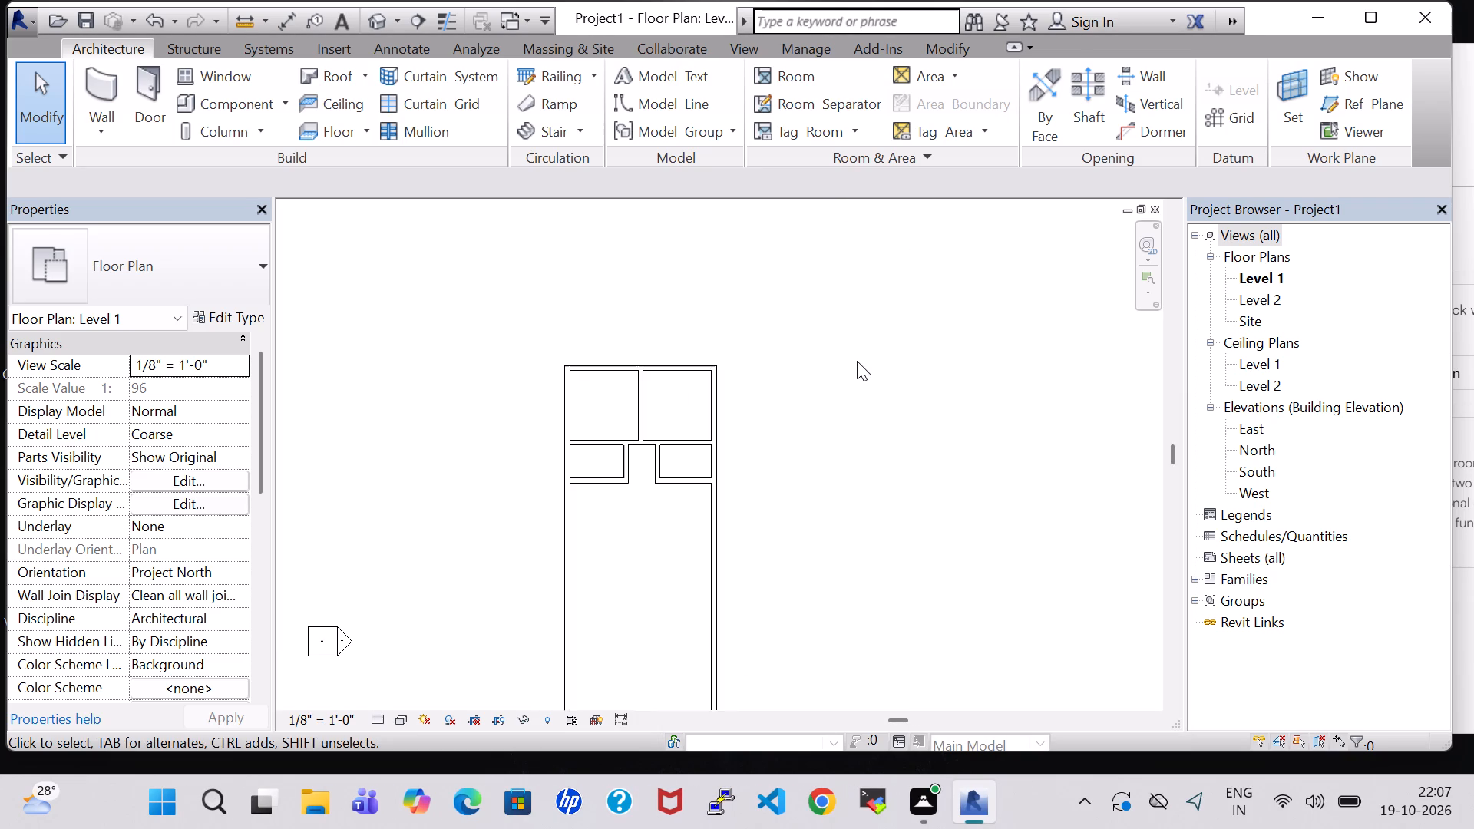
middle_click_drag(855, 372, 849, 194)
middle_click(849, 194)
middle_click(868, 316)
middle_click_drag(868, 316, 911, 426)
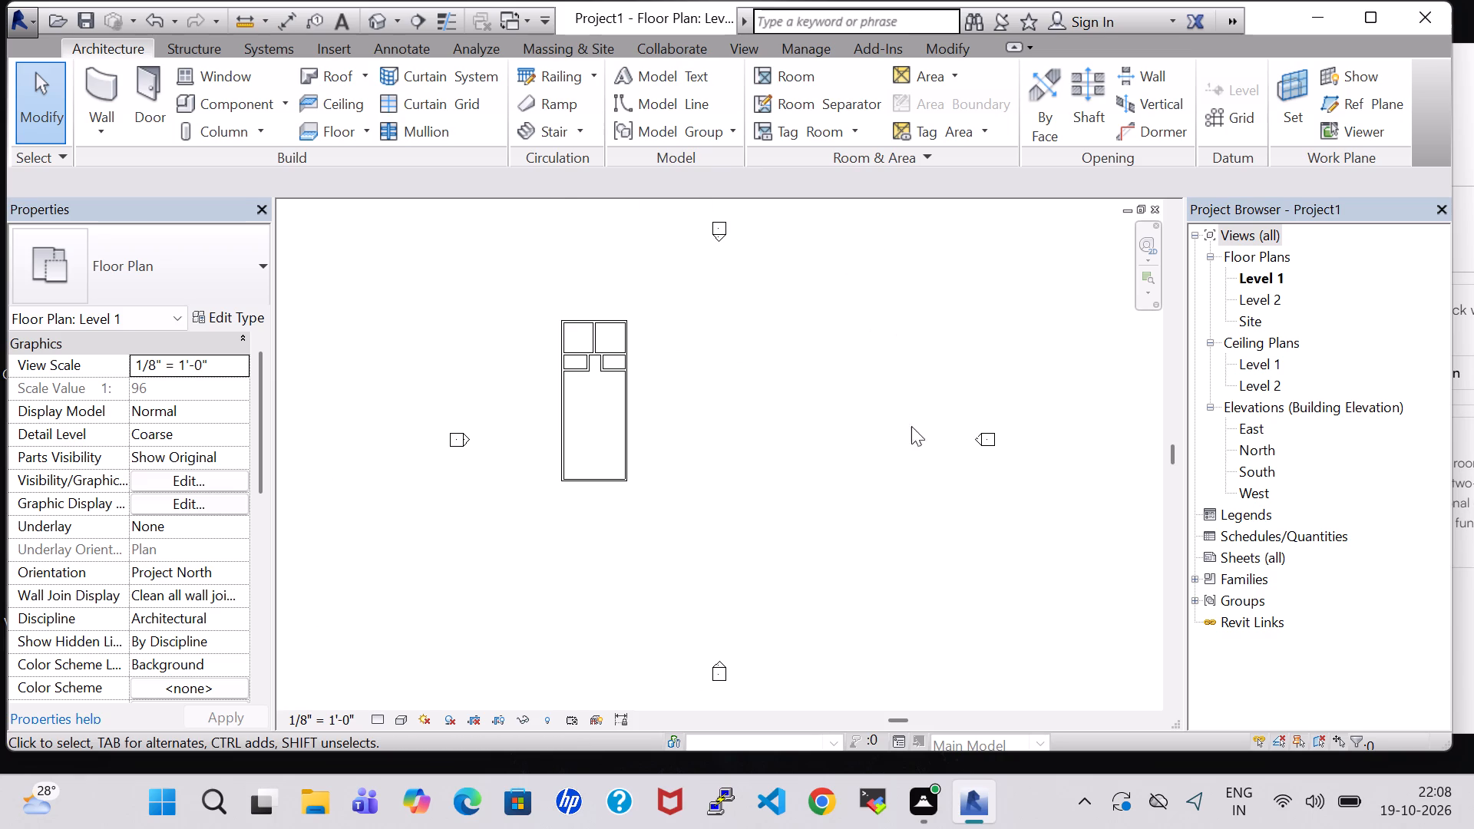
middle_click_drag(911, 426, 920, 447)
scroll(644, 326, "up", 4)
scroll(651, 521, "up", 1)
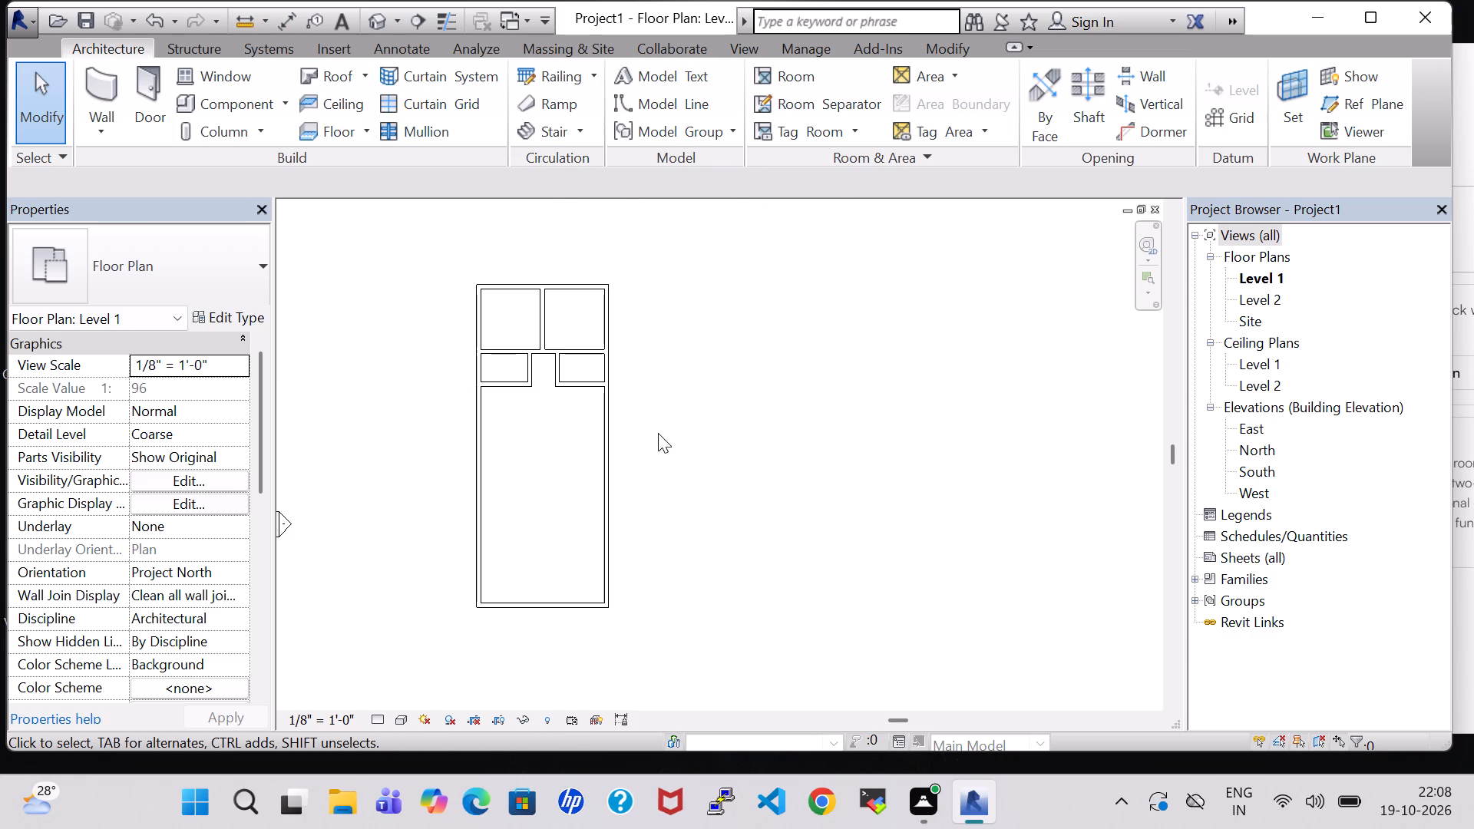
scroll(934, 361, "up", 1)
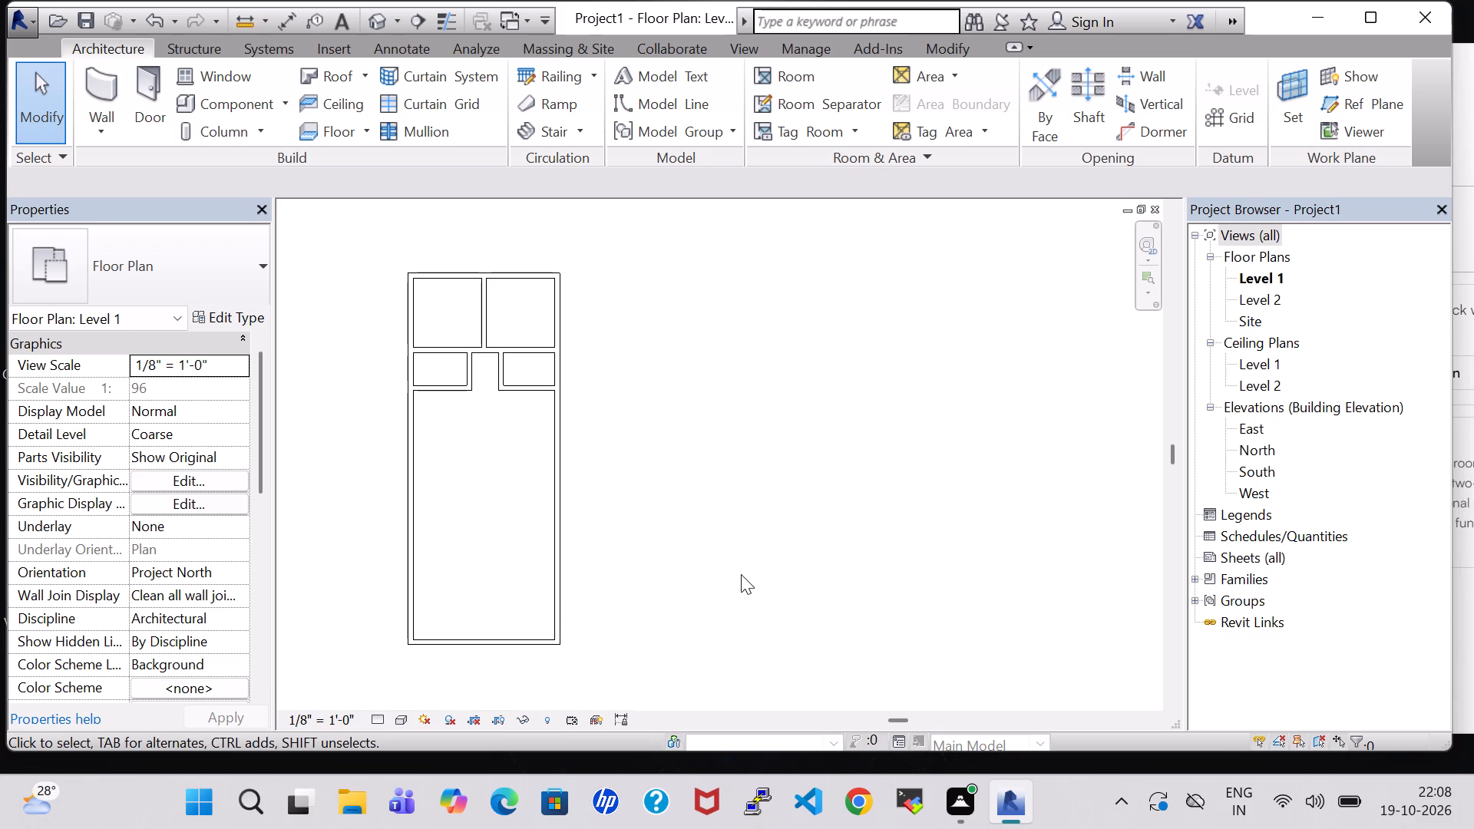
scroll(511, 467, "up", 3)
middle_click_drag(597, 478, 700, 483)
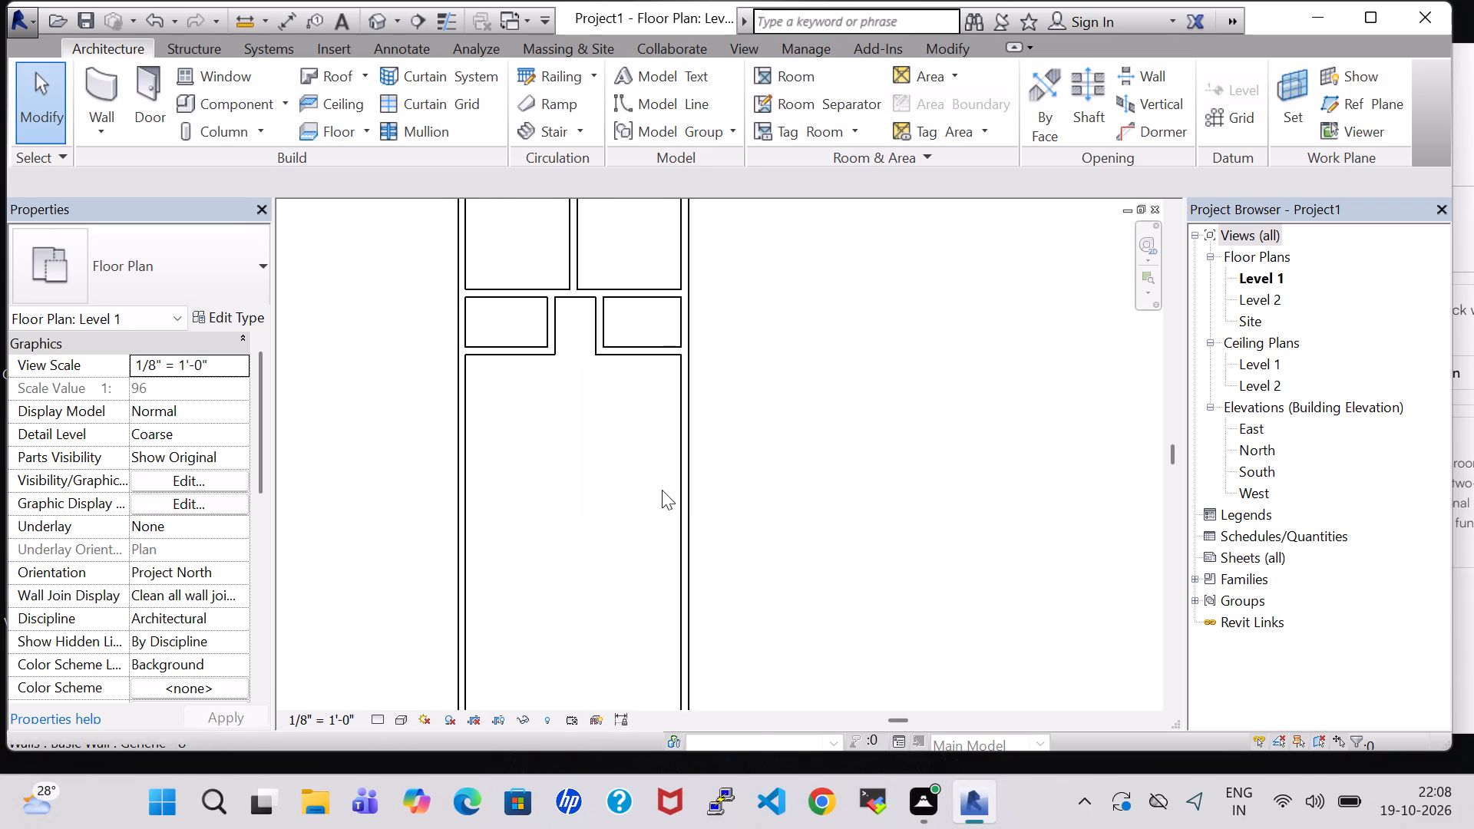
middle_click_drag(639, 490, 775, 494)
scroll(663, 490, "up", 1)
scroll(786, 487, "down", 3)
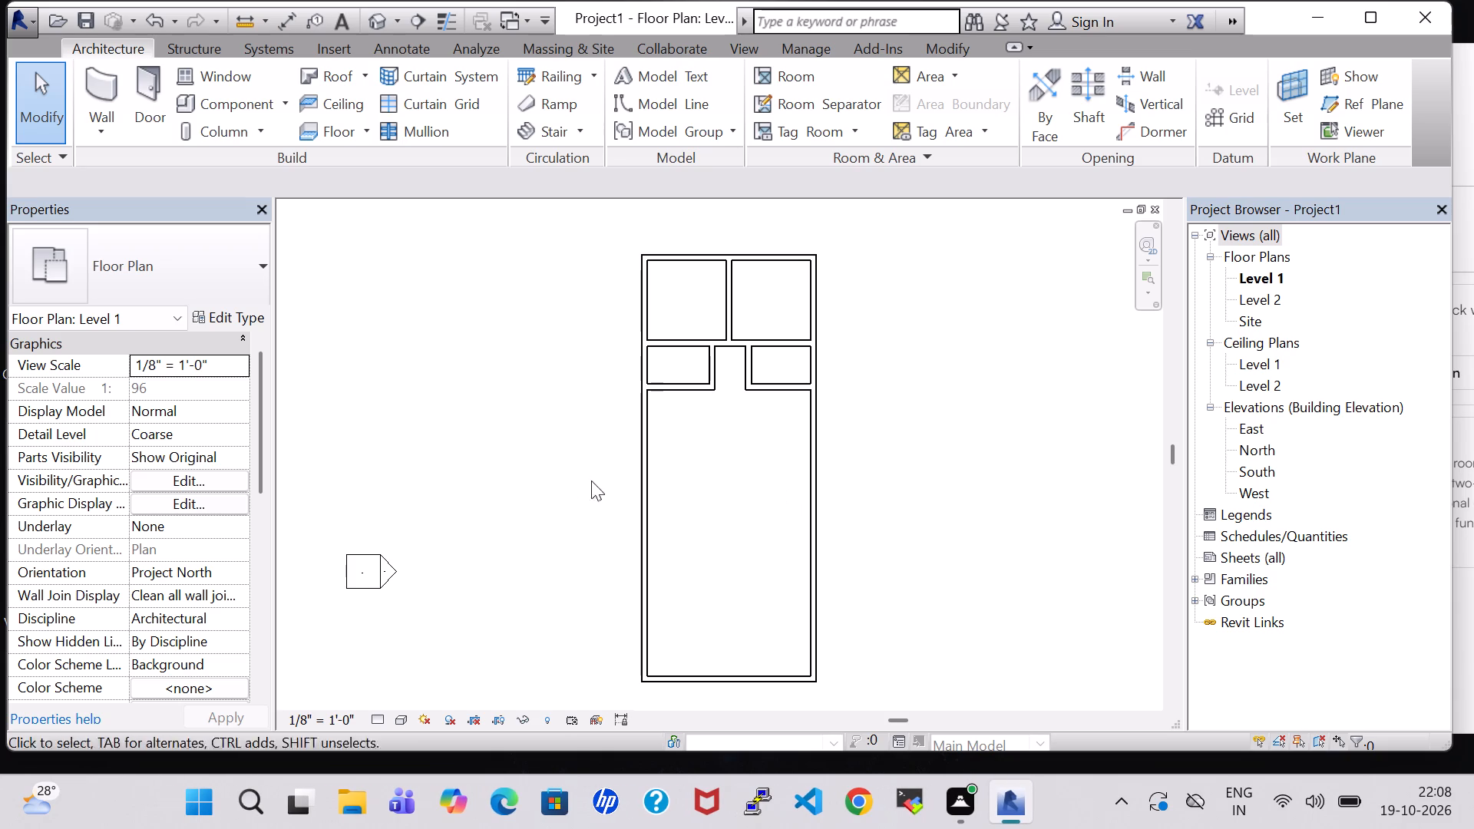
Draw walls down from the left small room's lower-right corner and across to the left exterior wall, about 17'-3" above the bottom exterior wall.
scroll(643, 623, "up", 1)
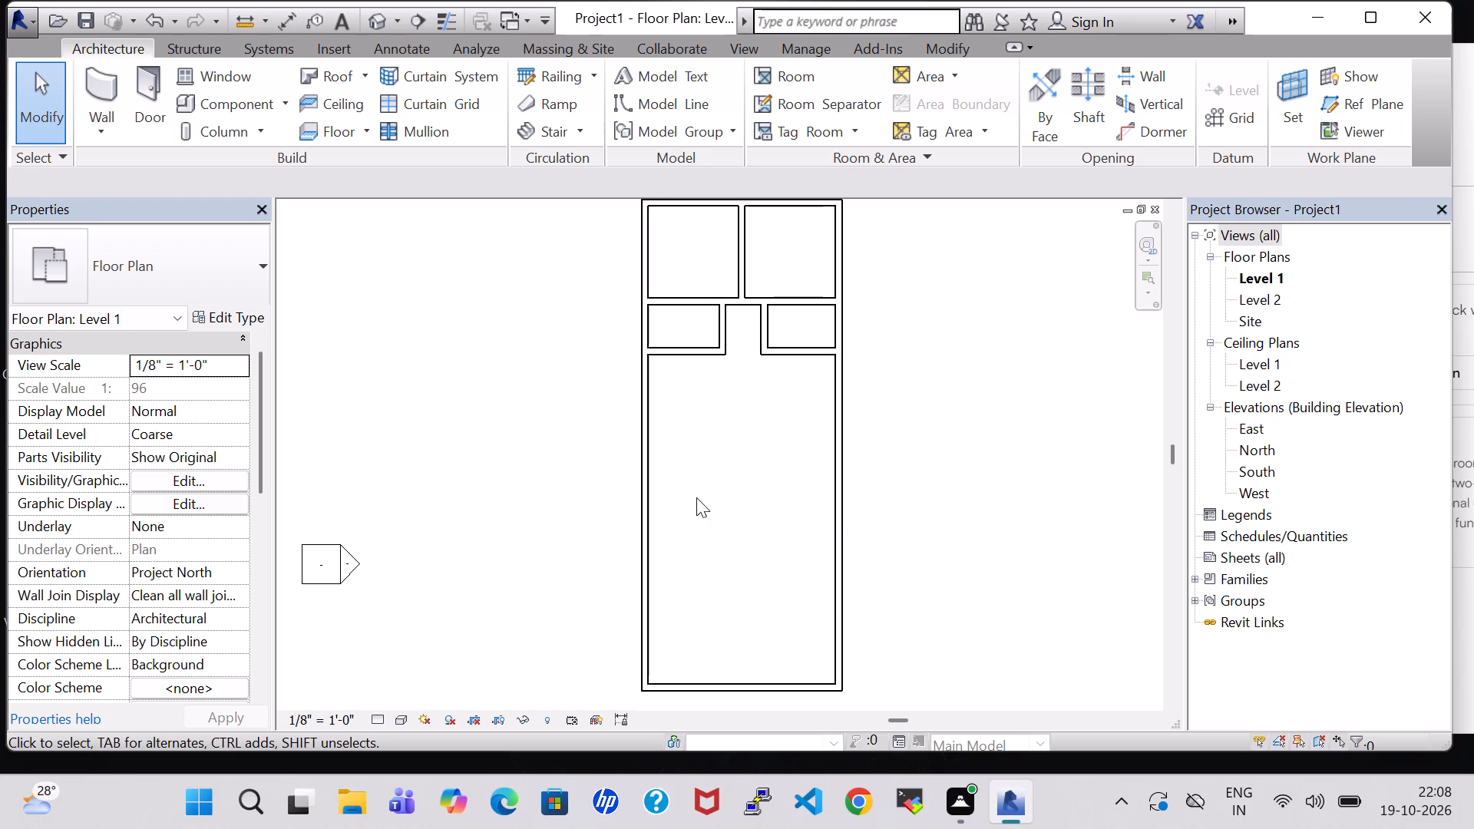
left_click(69, 88)
left_click(103, 88)
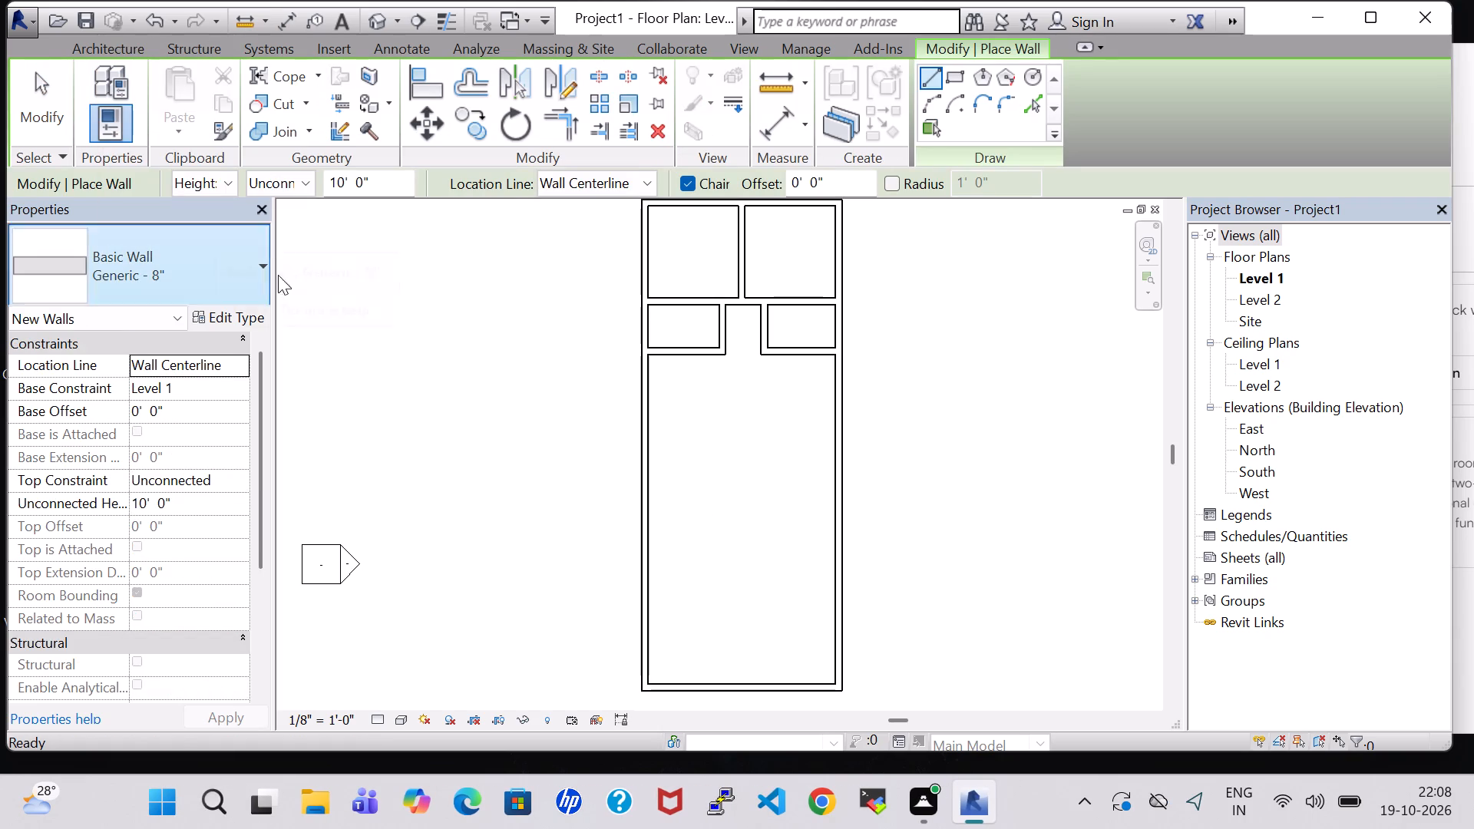
left_click(722, 353)
left_click(727, 520)
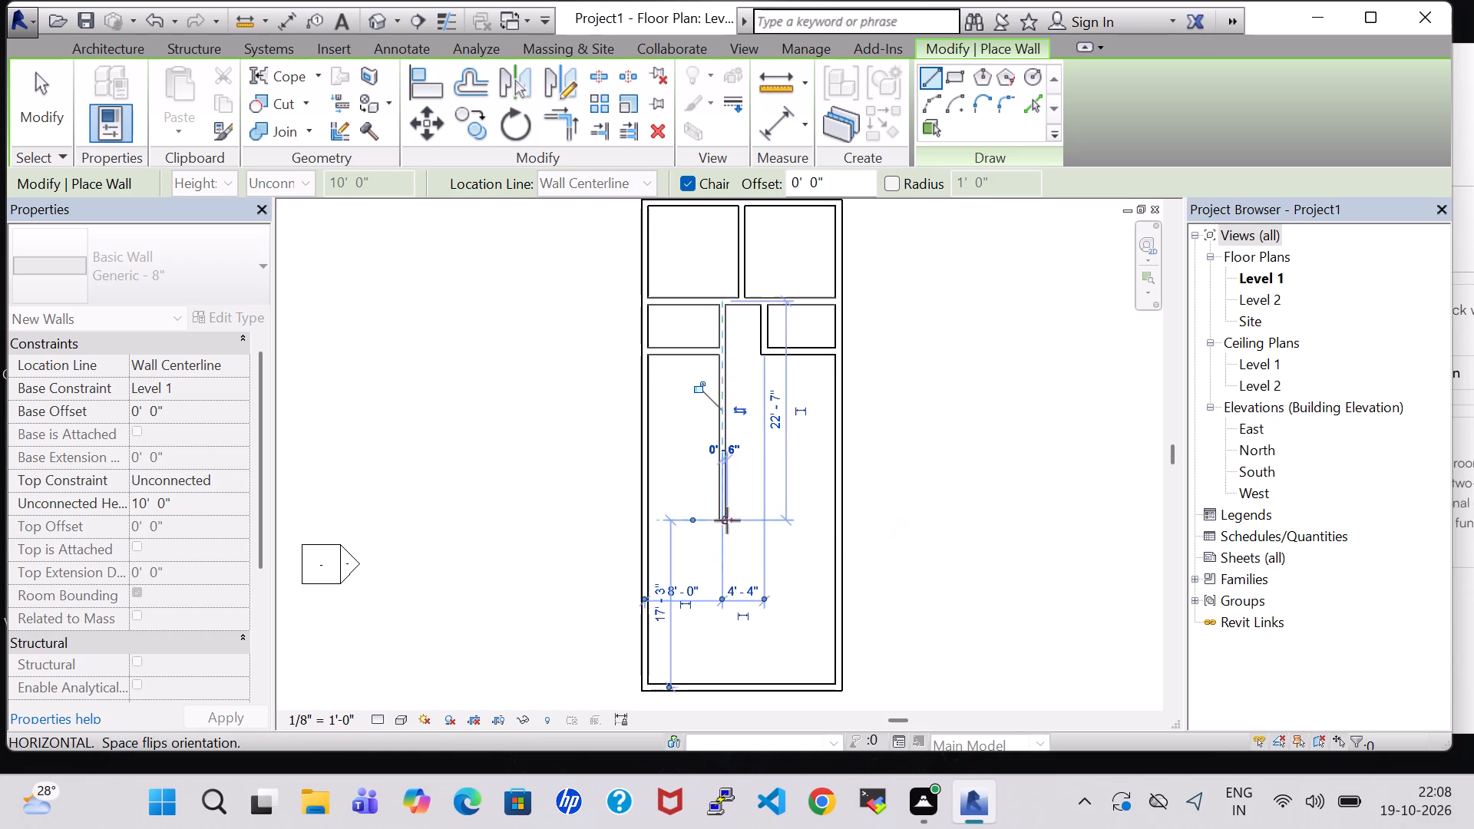
left_click(635, 526)
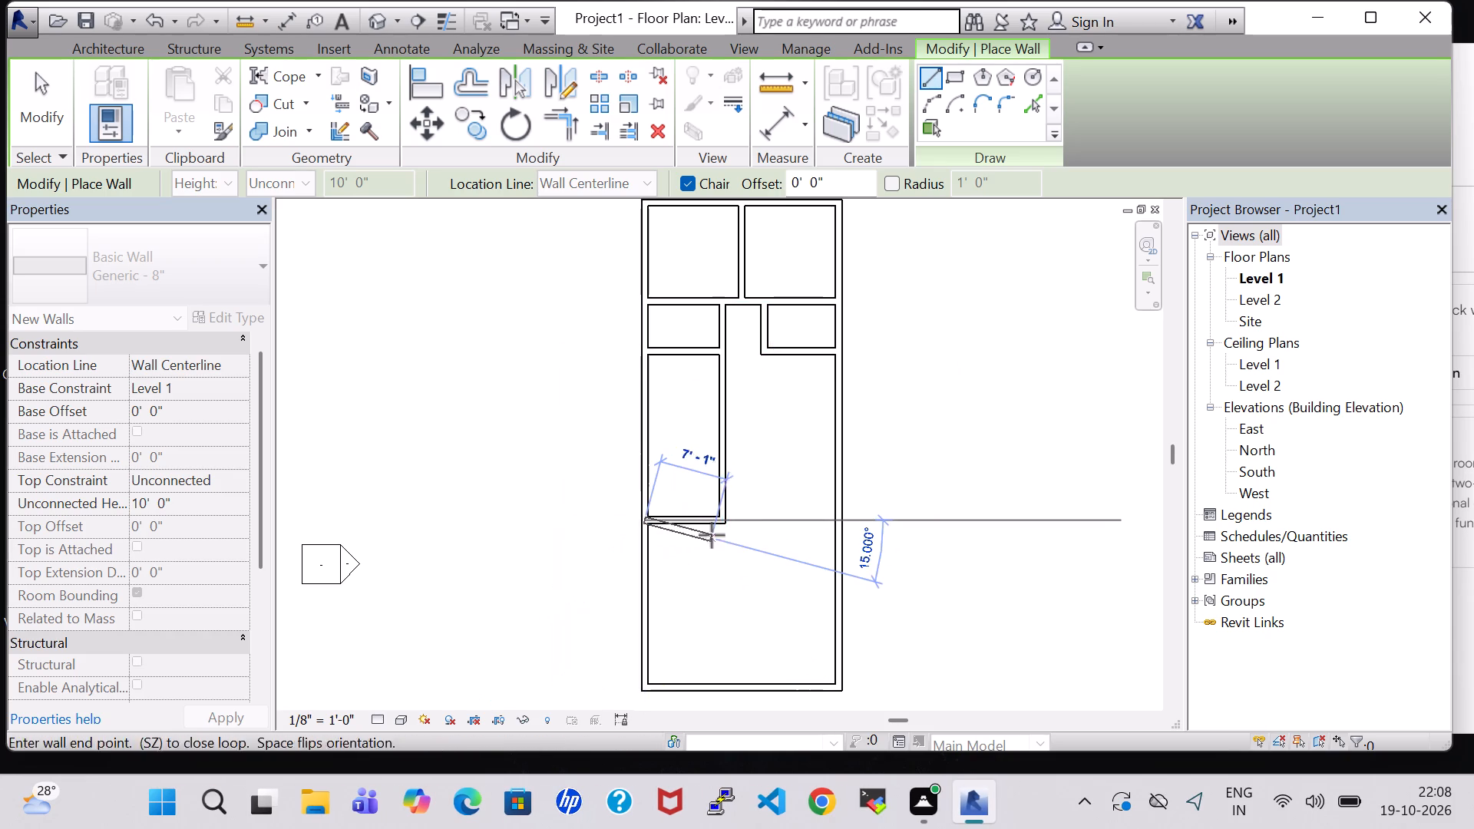
key("Escape")
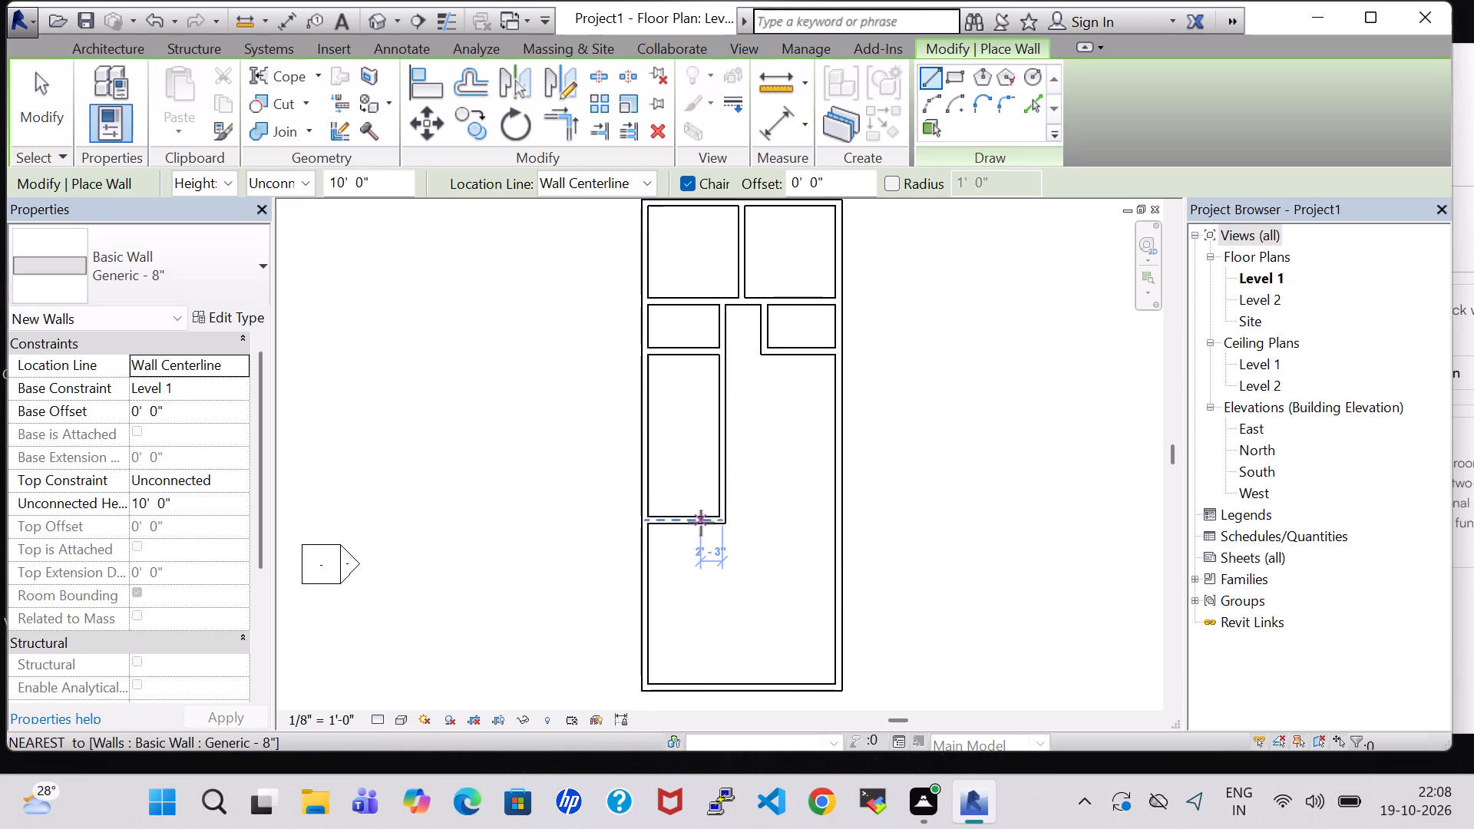
Draw two walls enclosing a small room about 6'-1" deep below the long left room, against the left exterior wall.
left_click(707, 523)
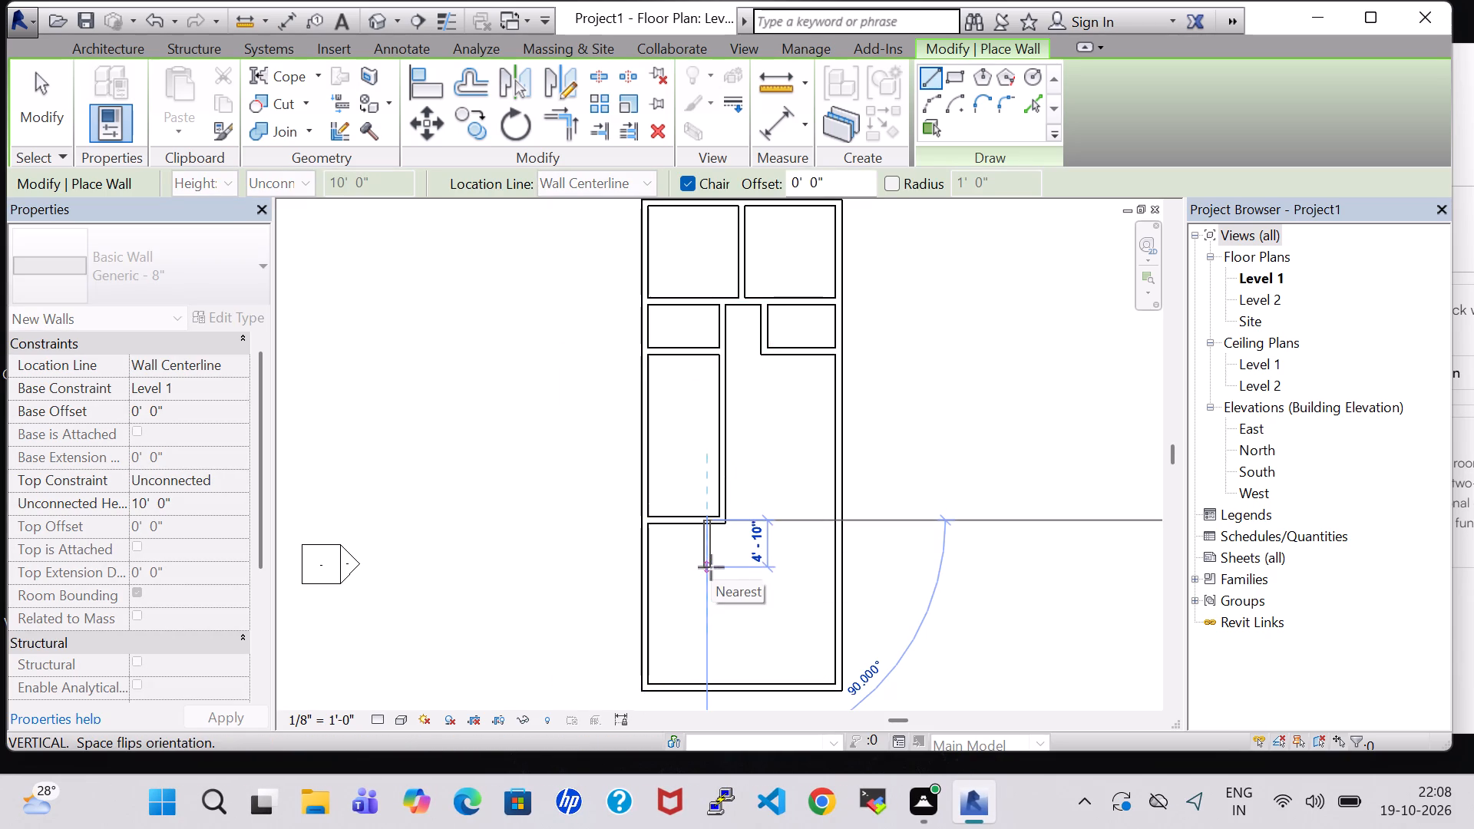
left_click(709, 579)
left_click(645, 579)
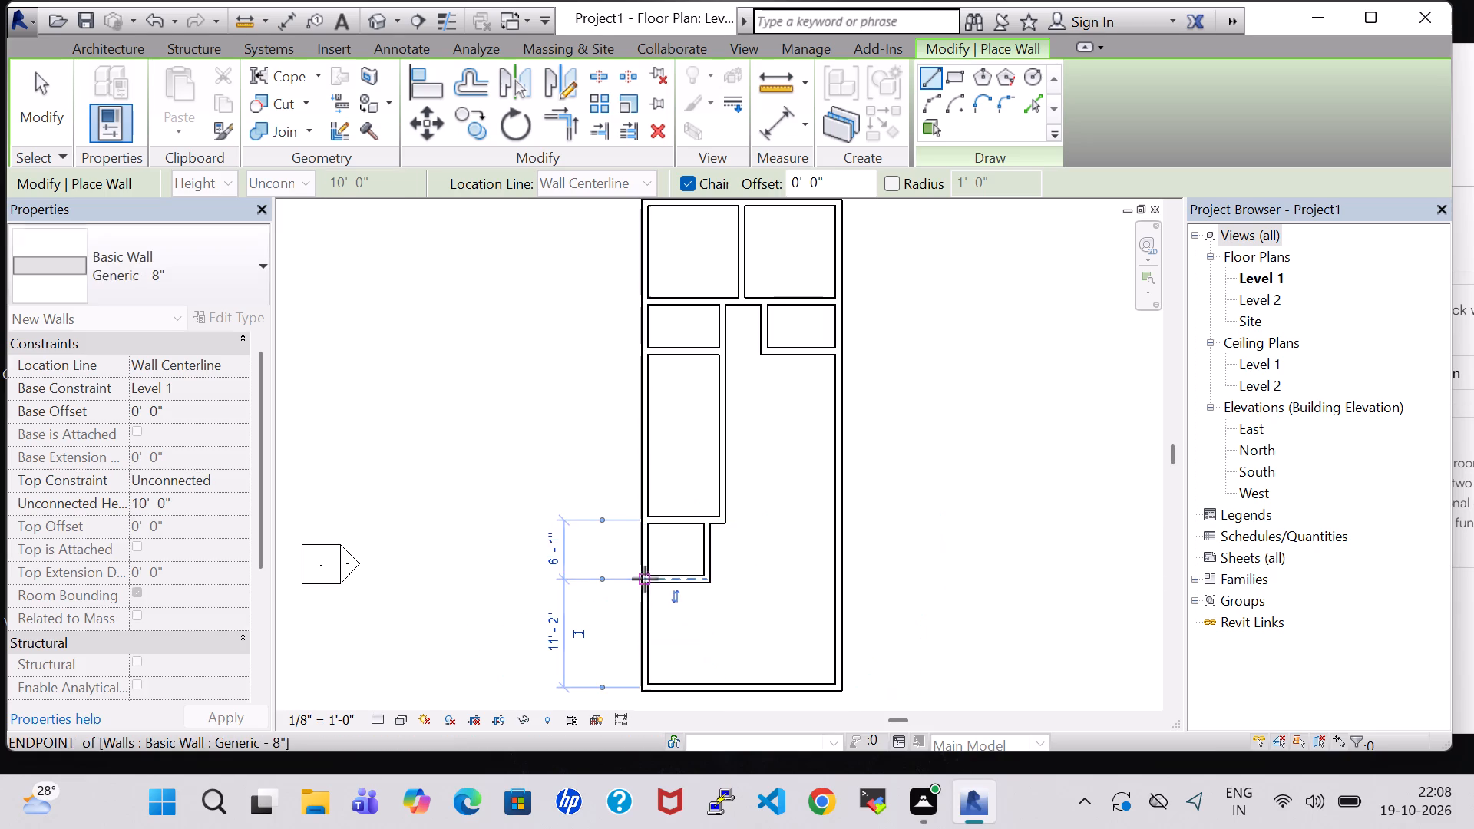
key("Escape")
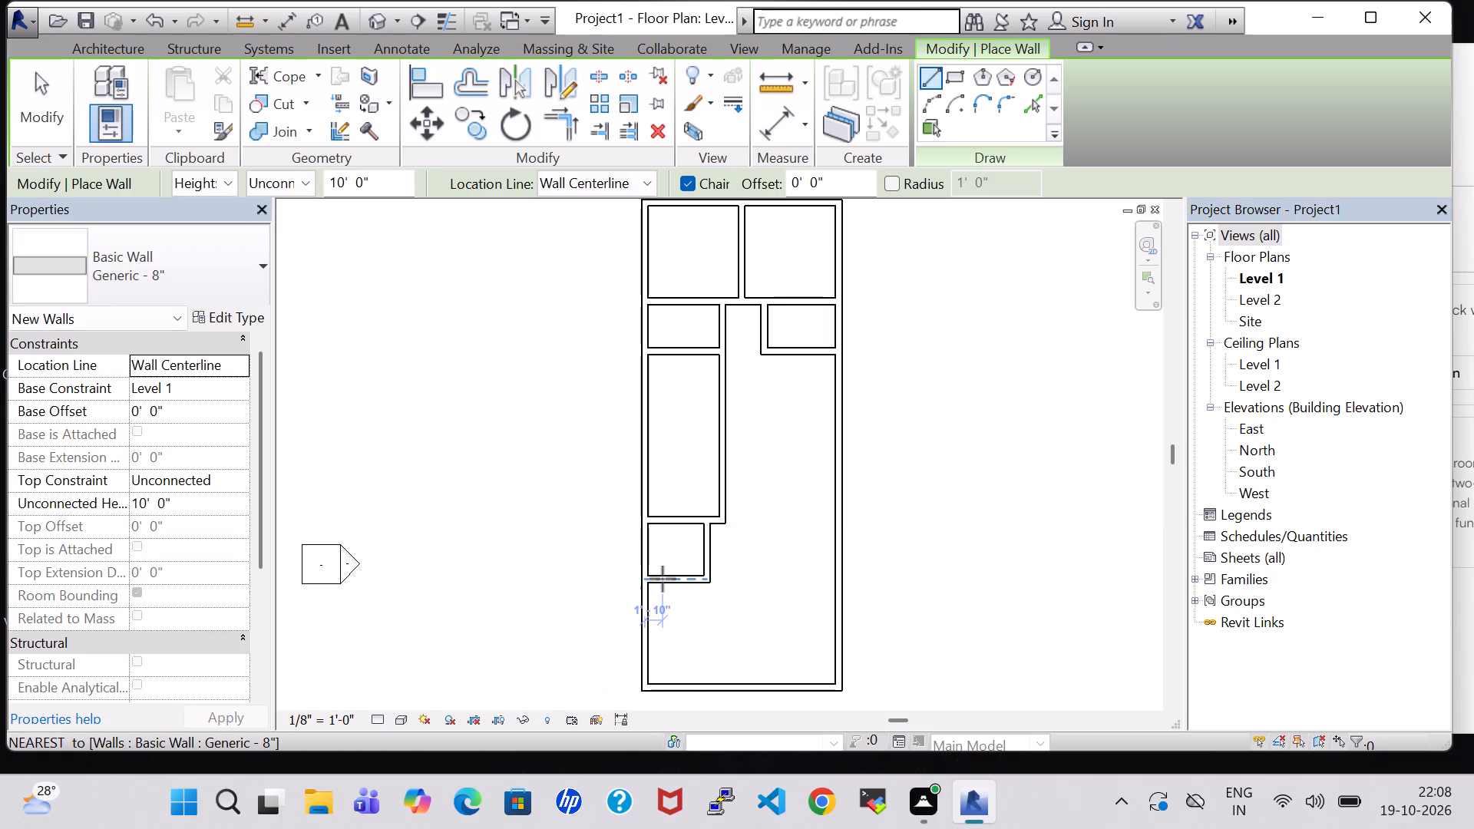
Extend the lower wall of the left small room inward by a short stub, ending in line with the long left room's inner wall.
left_click(702, 579)
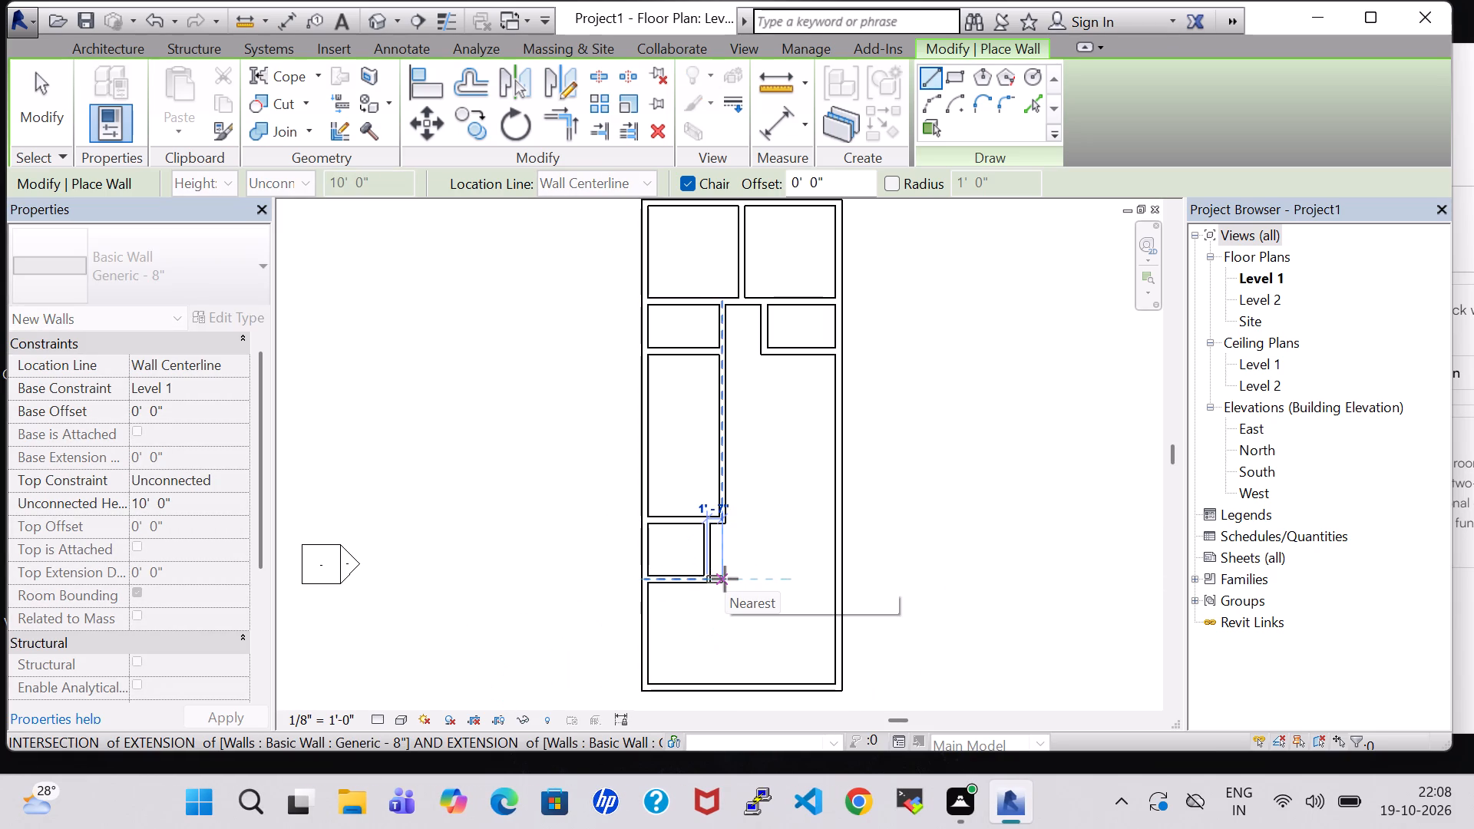
left_click(725, 579)
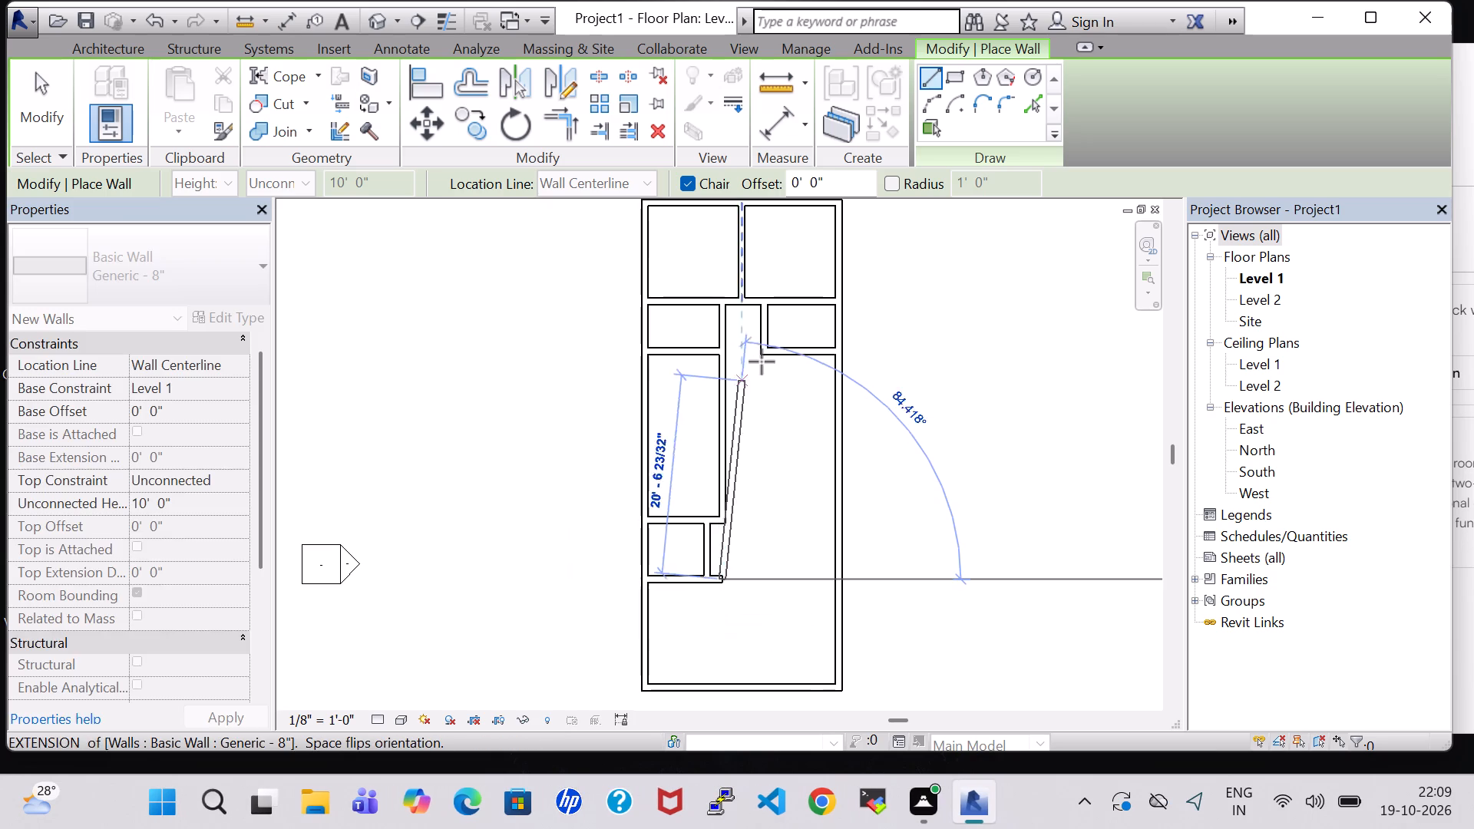
key("Escape")
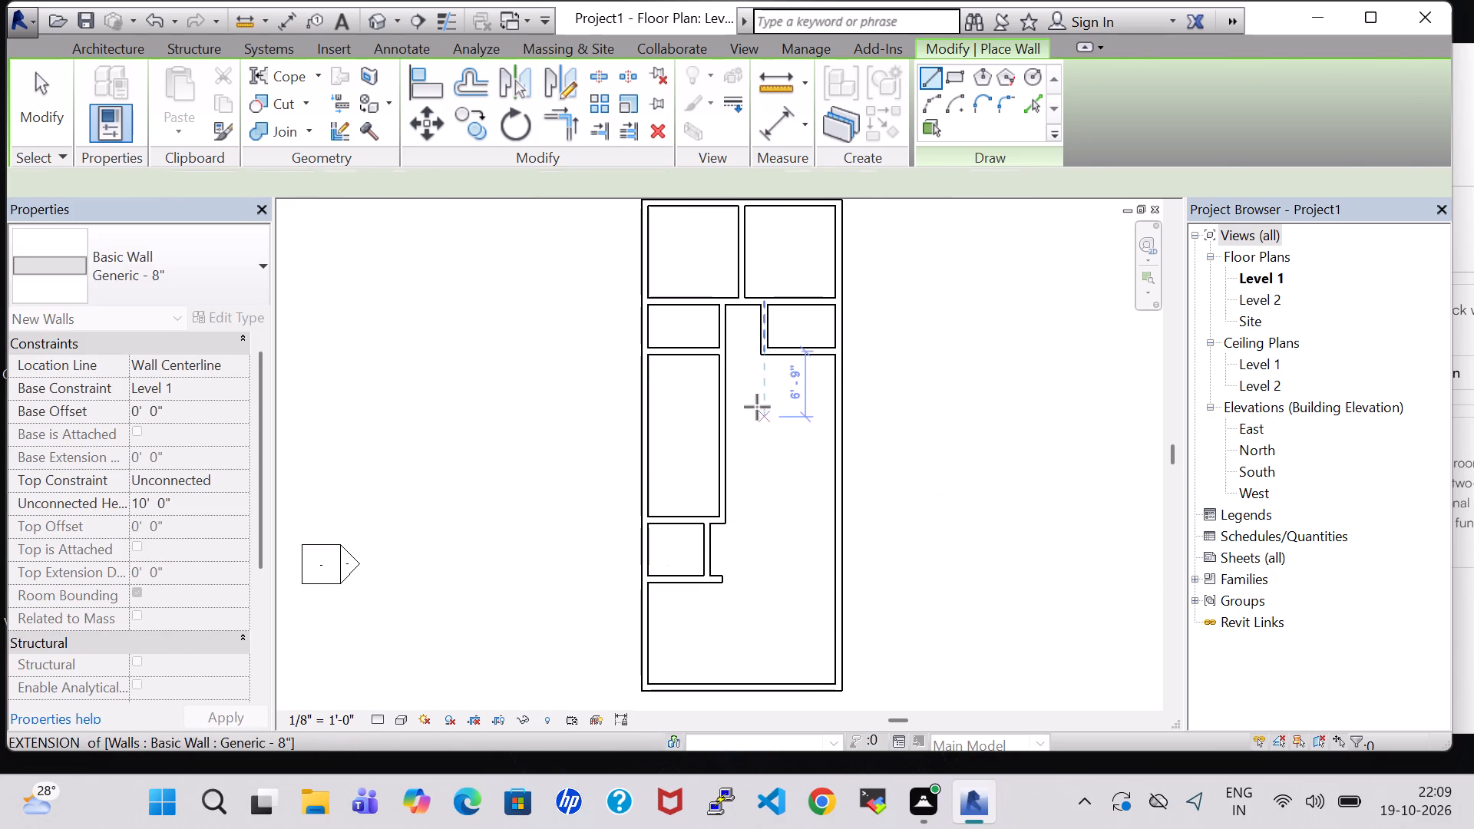
key("Escape")
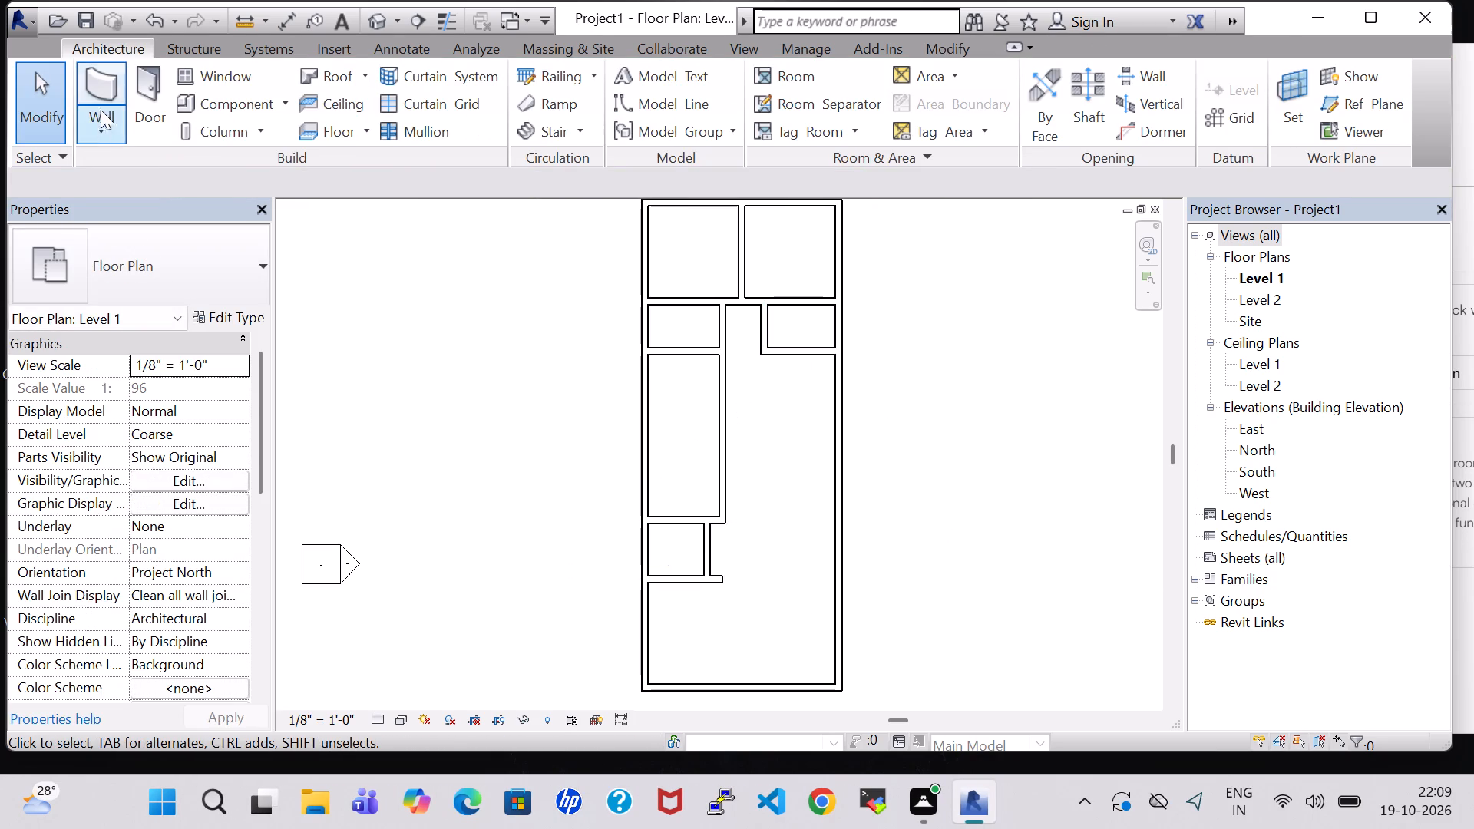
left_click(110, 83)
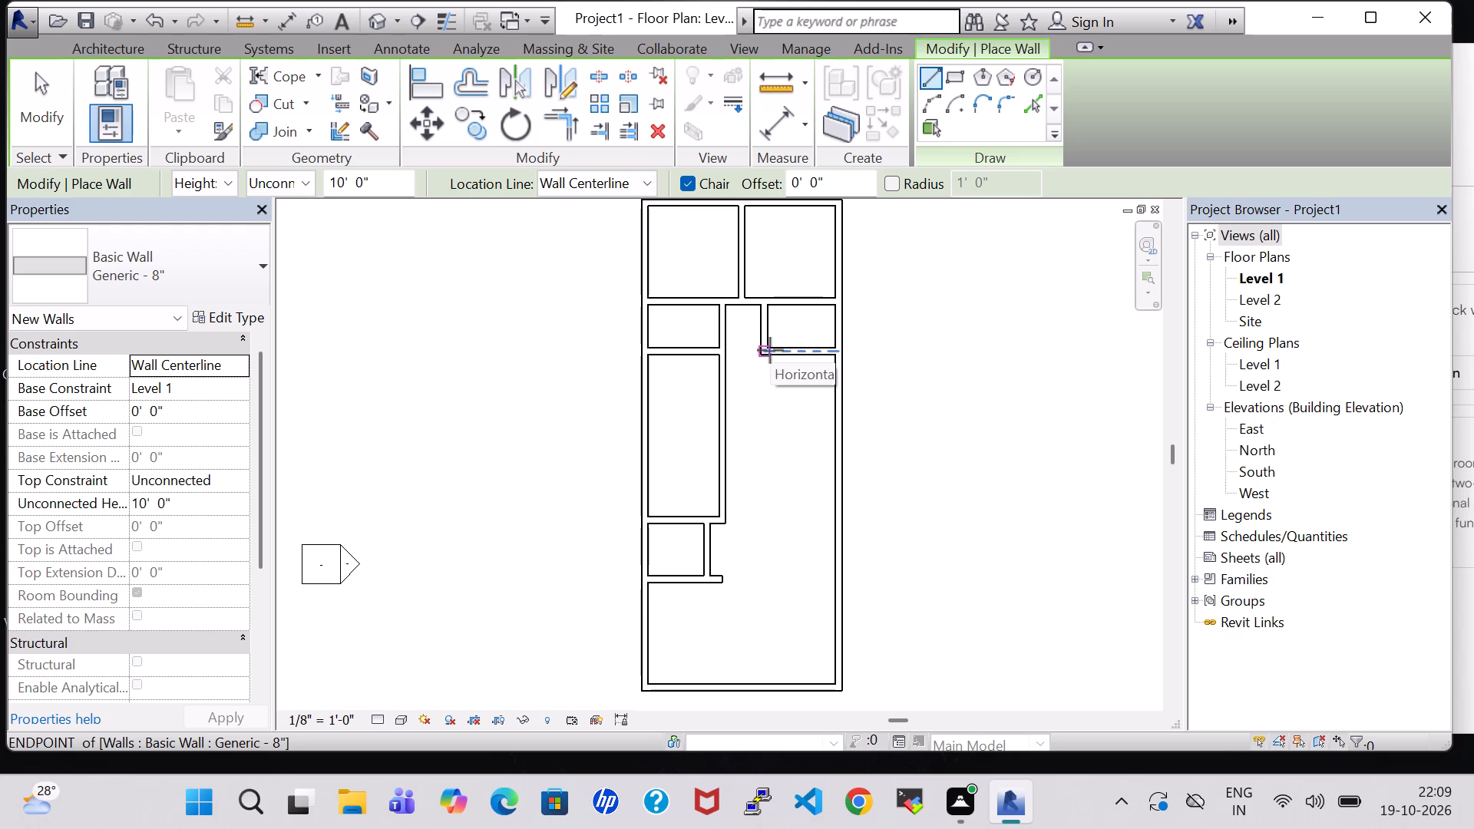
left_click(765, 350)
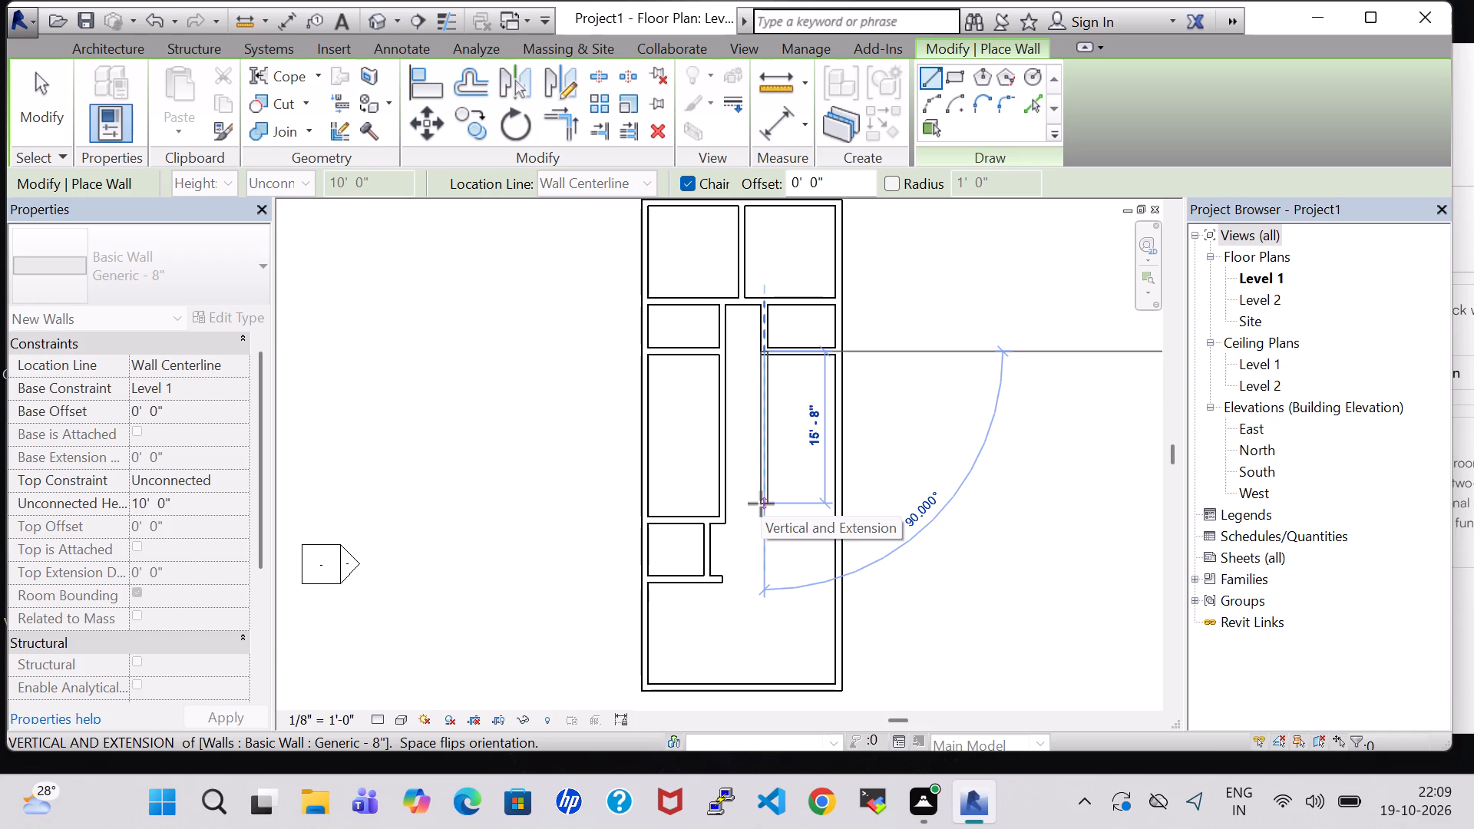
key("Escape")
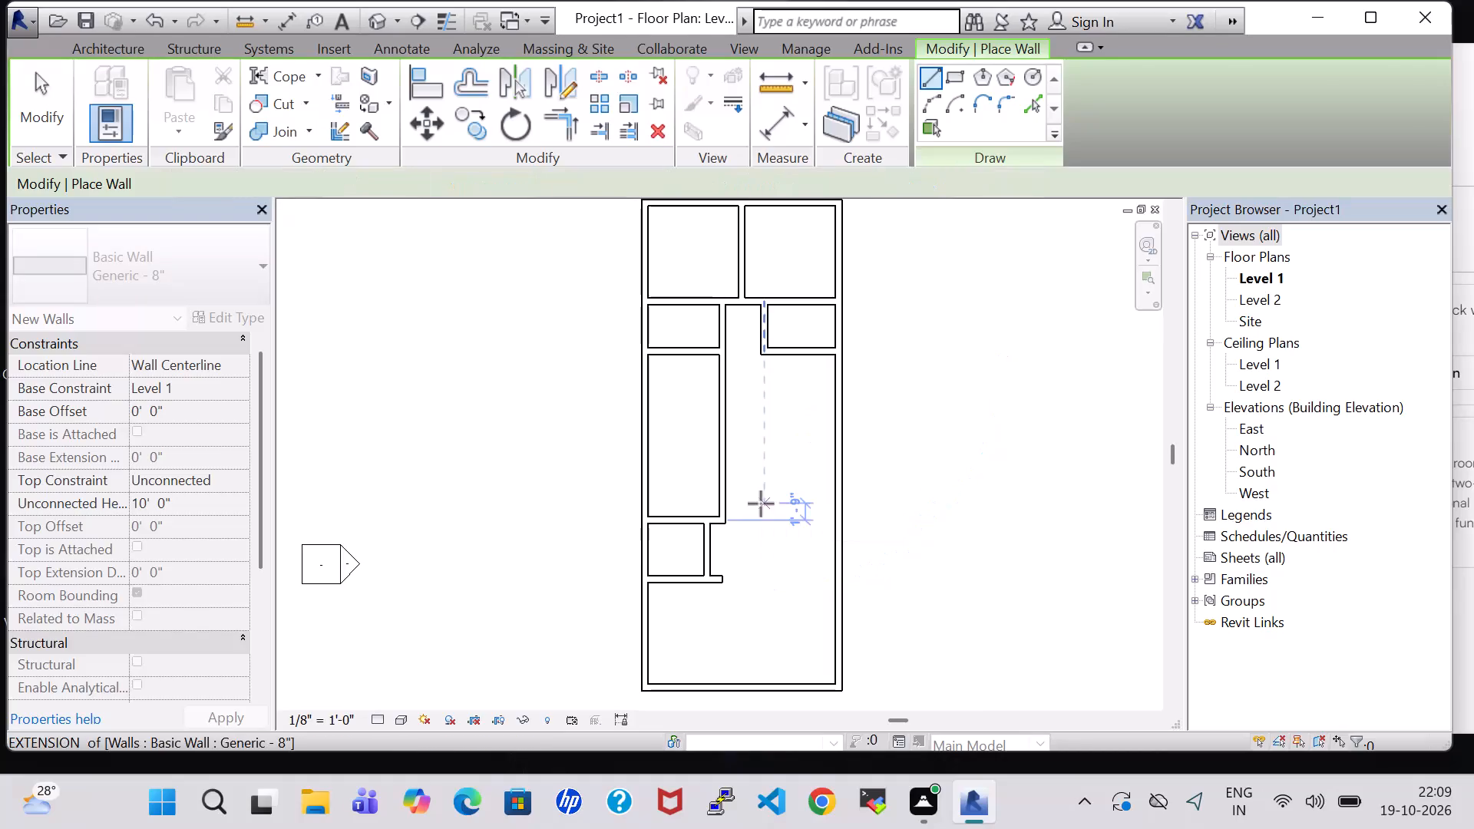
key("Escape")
Move the right exterior wall outward by about 5'-6" to widen the house.
left_click(837, 438)
key("Right")
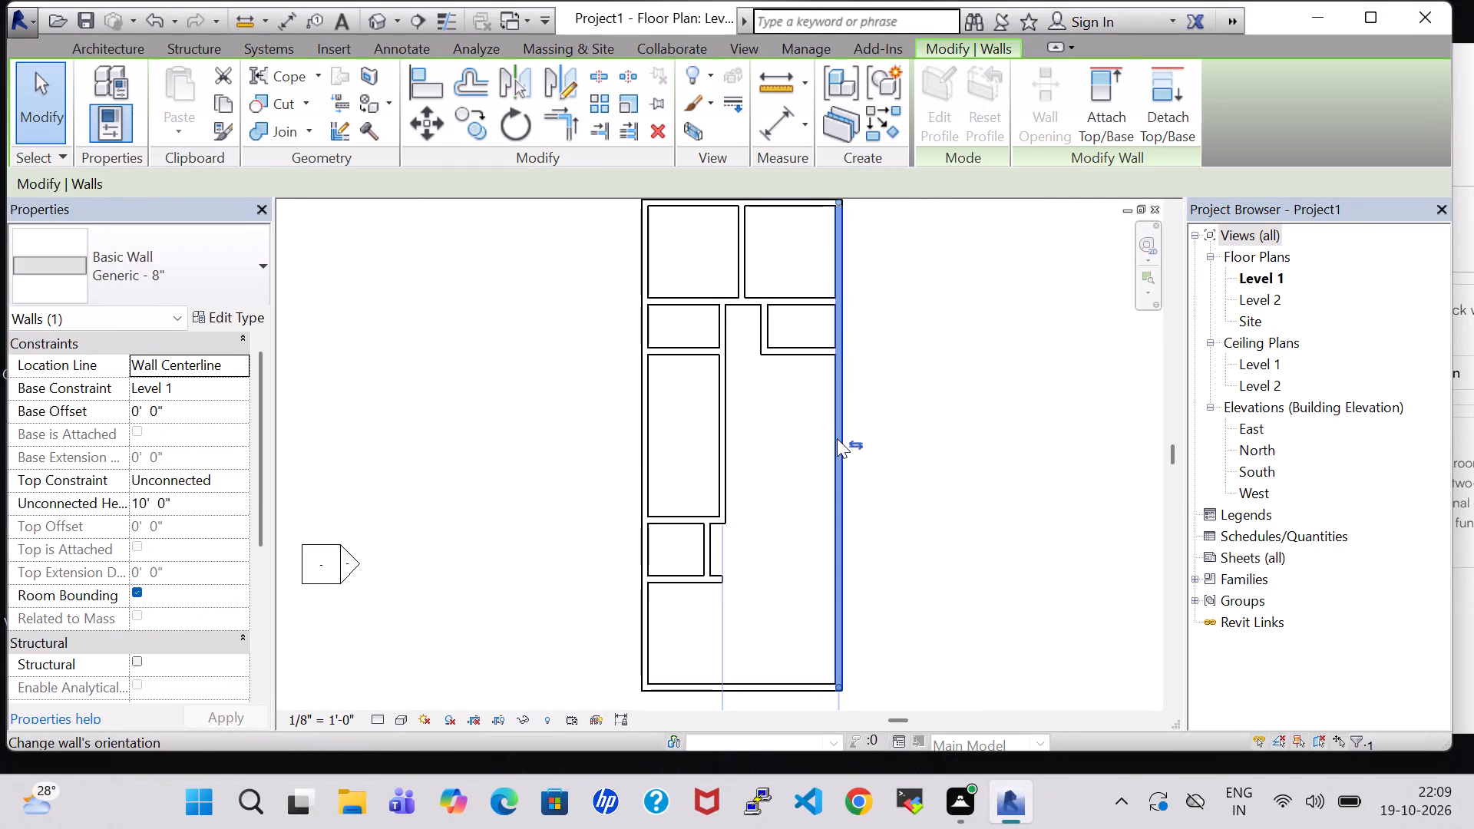
key("Right")
key("Right")
key("Right")
key("Right")
key("Right")
key("Right")
key("Right")
key("Right")
key("Right")
key("Right")
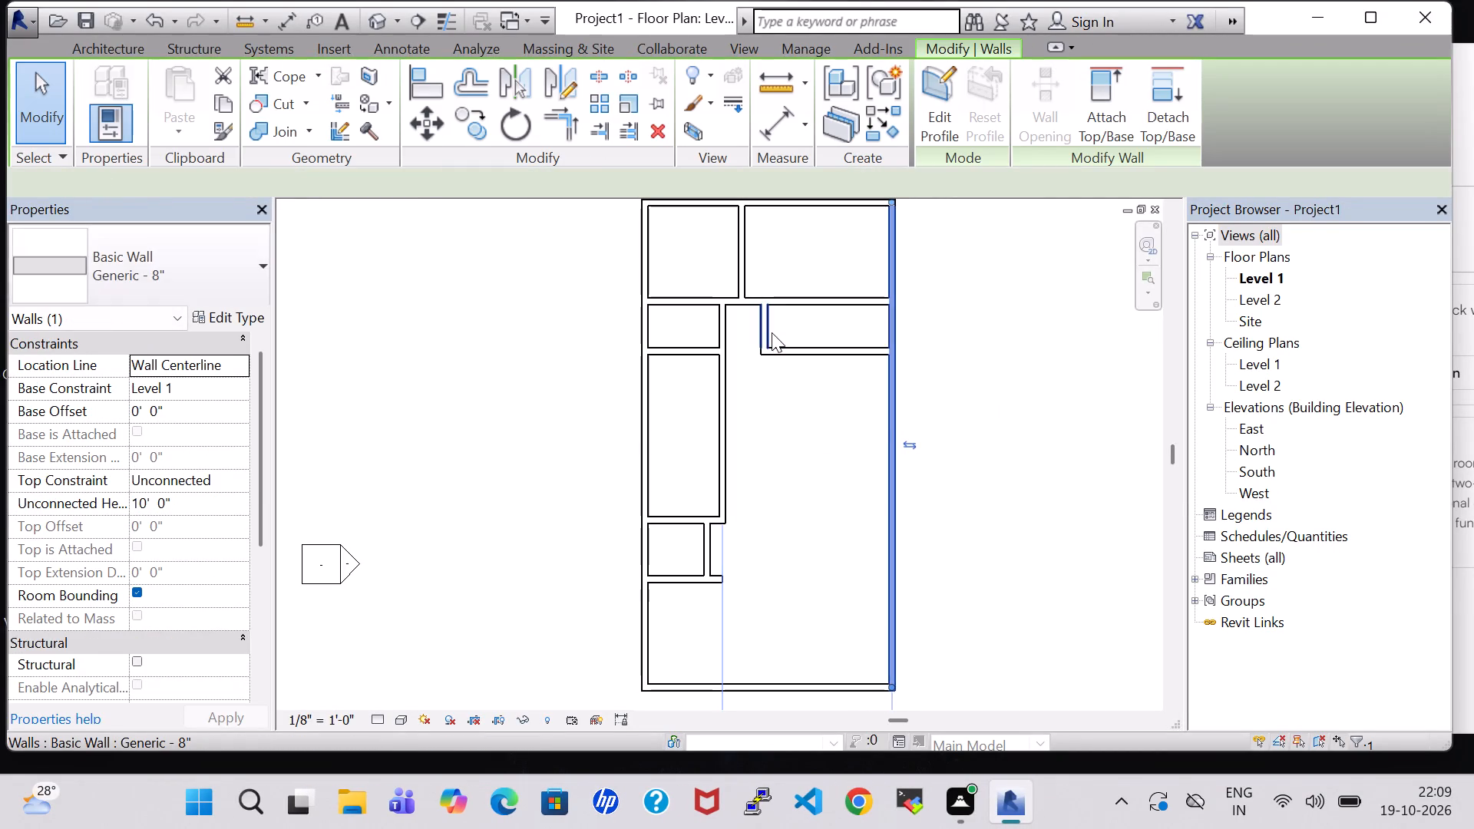
Move the inner vertical wall of the upper-right small room about 6'-0" toward the right exterior wall, leaving it 7'-2" away.
left_click(772, 332)
key("Right")
key("Right")
key("Right")
key("Right")
key("Right")
key("Right")
key("Right")
key("Right")
key("Right")
key("Right")
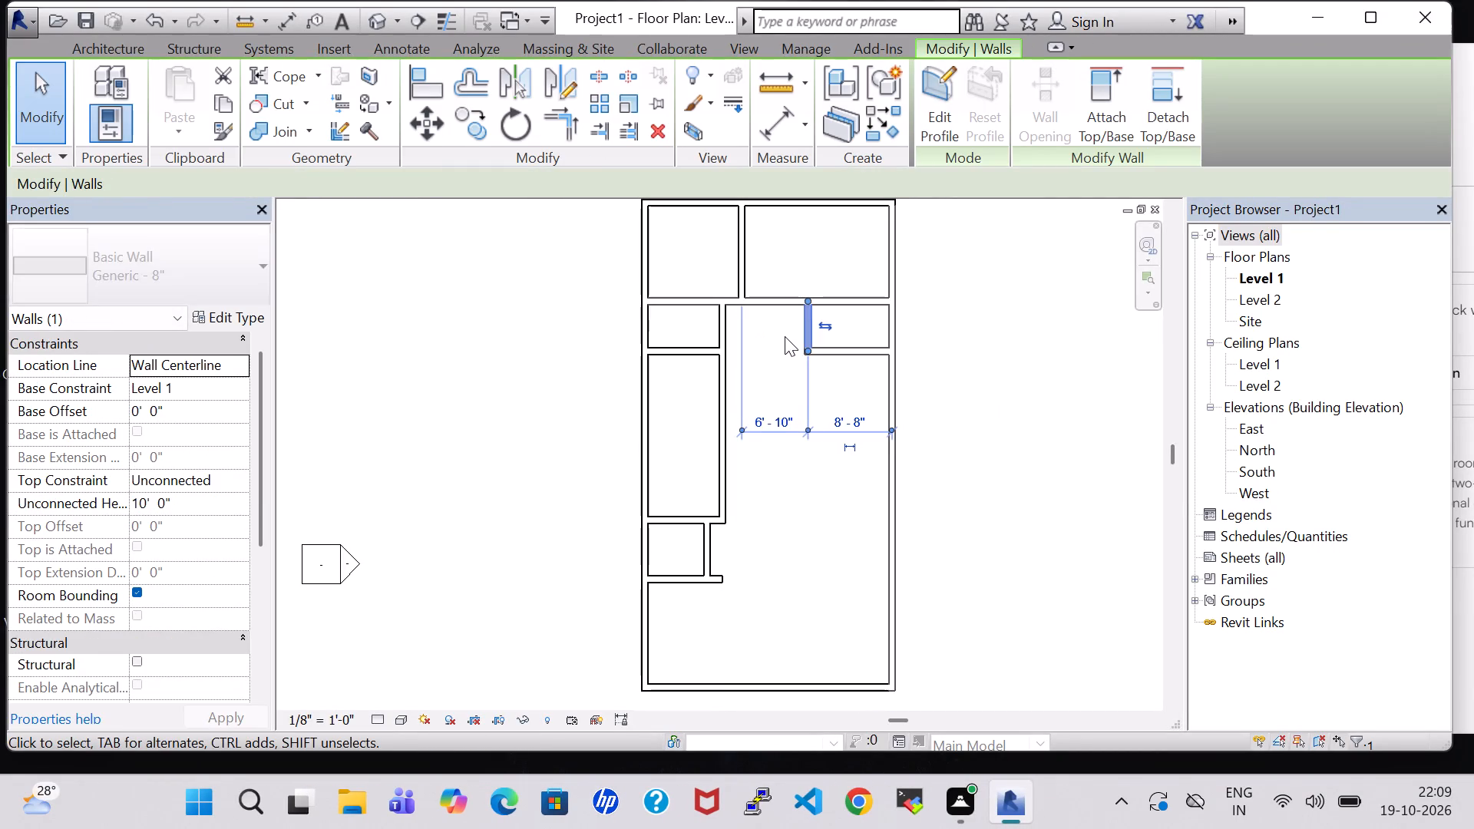
key("Right")
key("Right")
left_click(1066, 487)
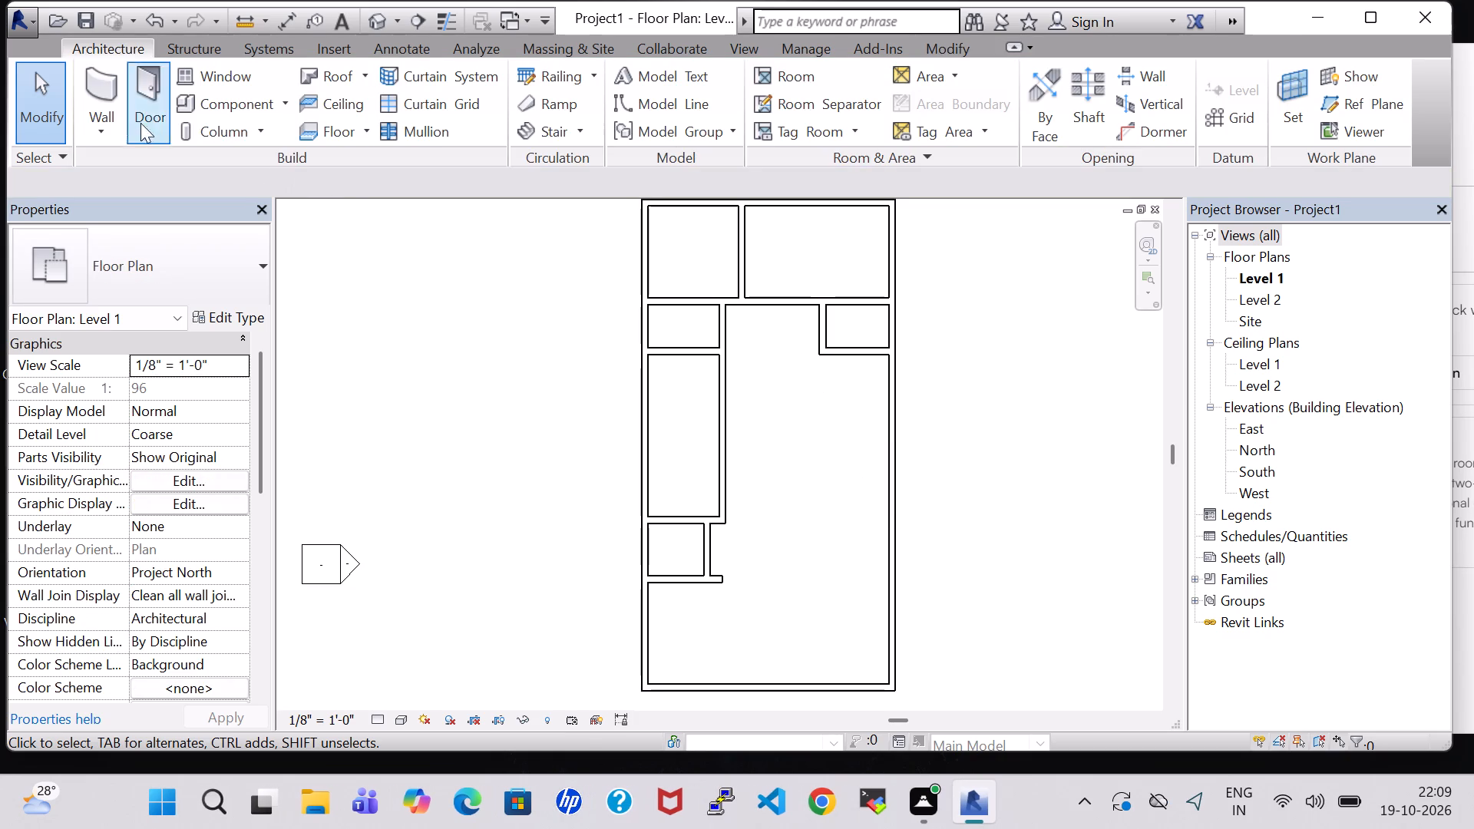
Draw two walls enclosing a long room about 17'-5" deep below the upper-right small room, against the right exterior wall.
left_click(82, 74)
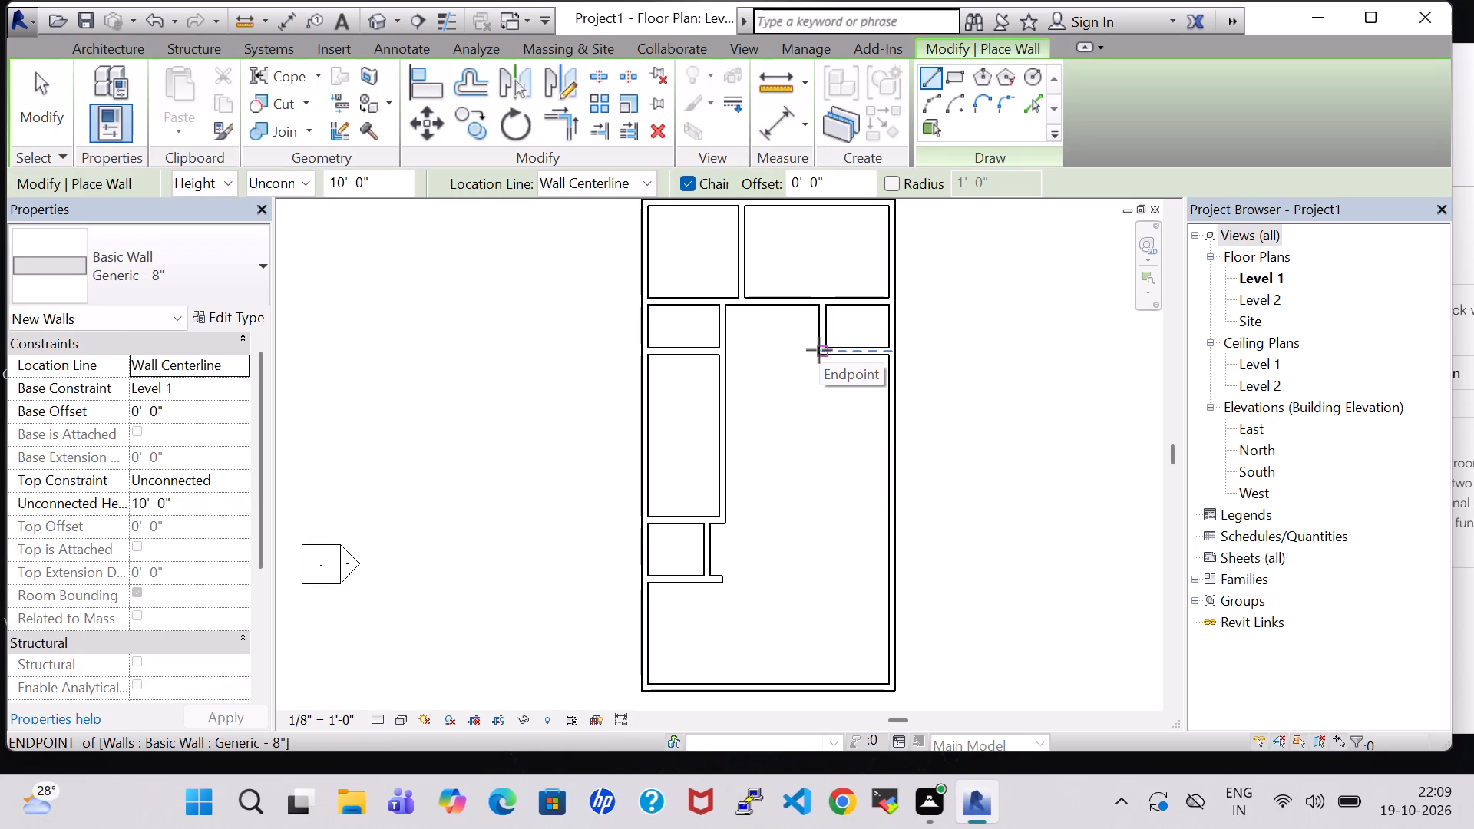
left_click(824, 350)
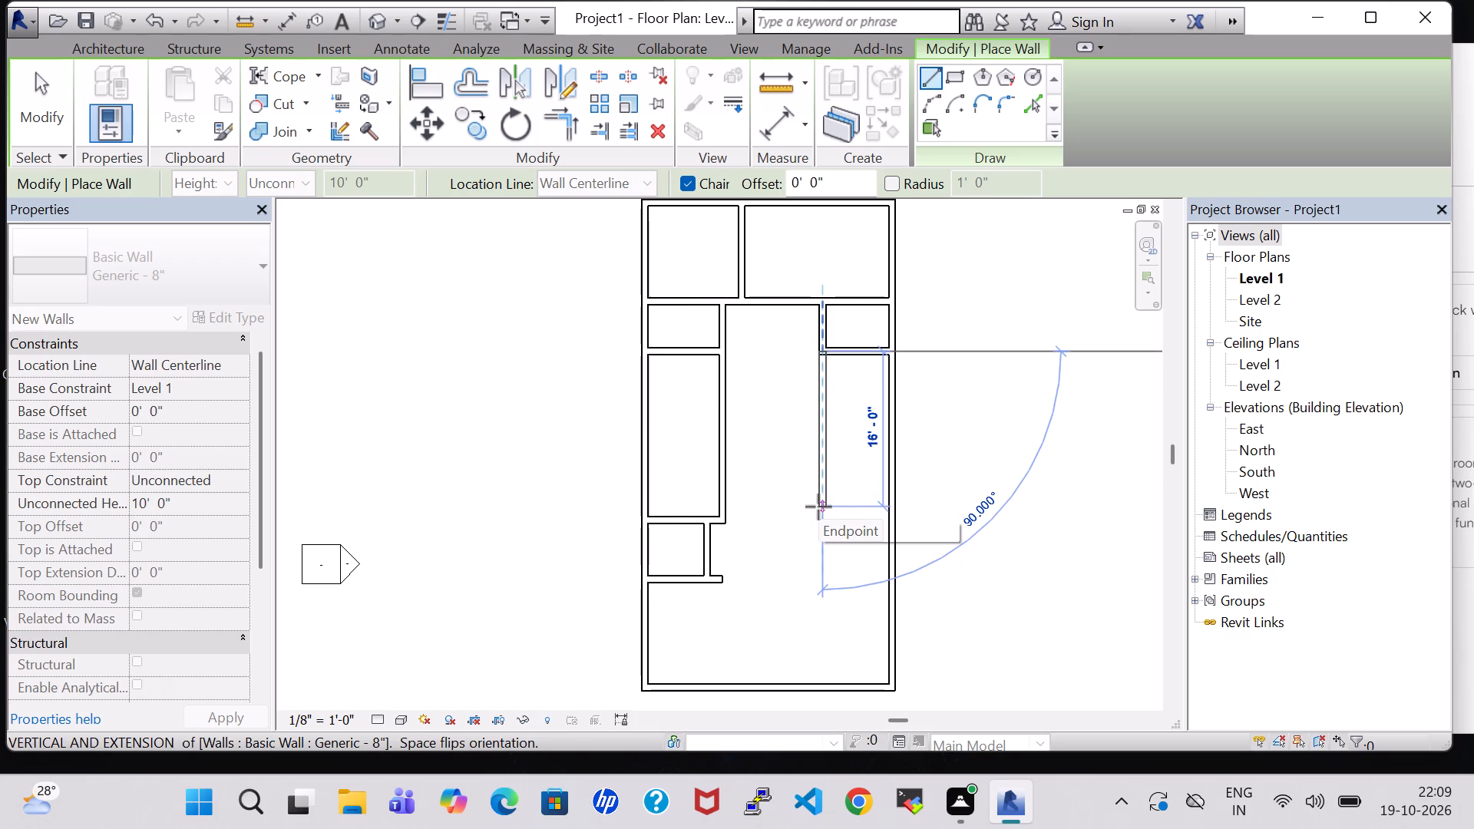
left_click(815, 521)
left_click(899, 520)
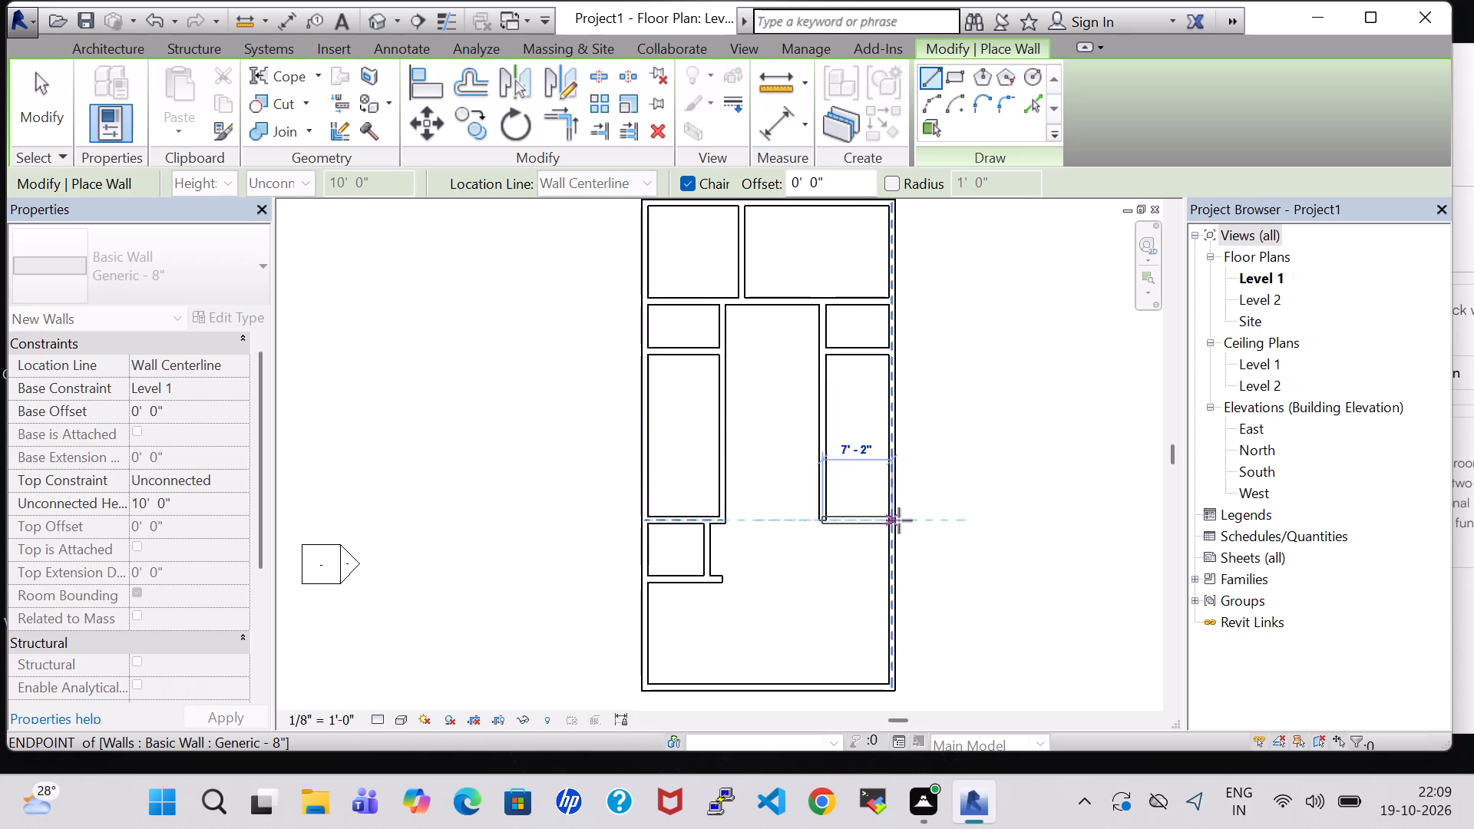
Draw two walls enclosing a small room about 6'-1" deep and 7'-2" wide below the long right room.
left_click(820, 577)
left_click(883, 576)
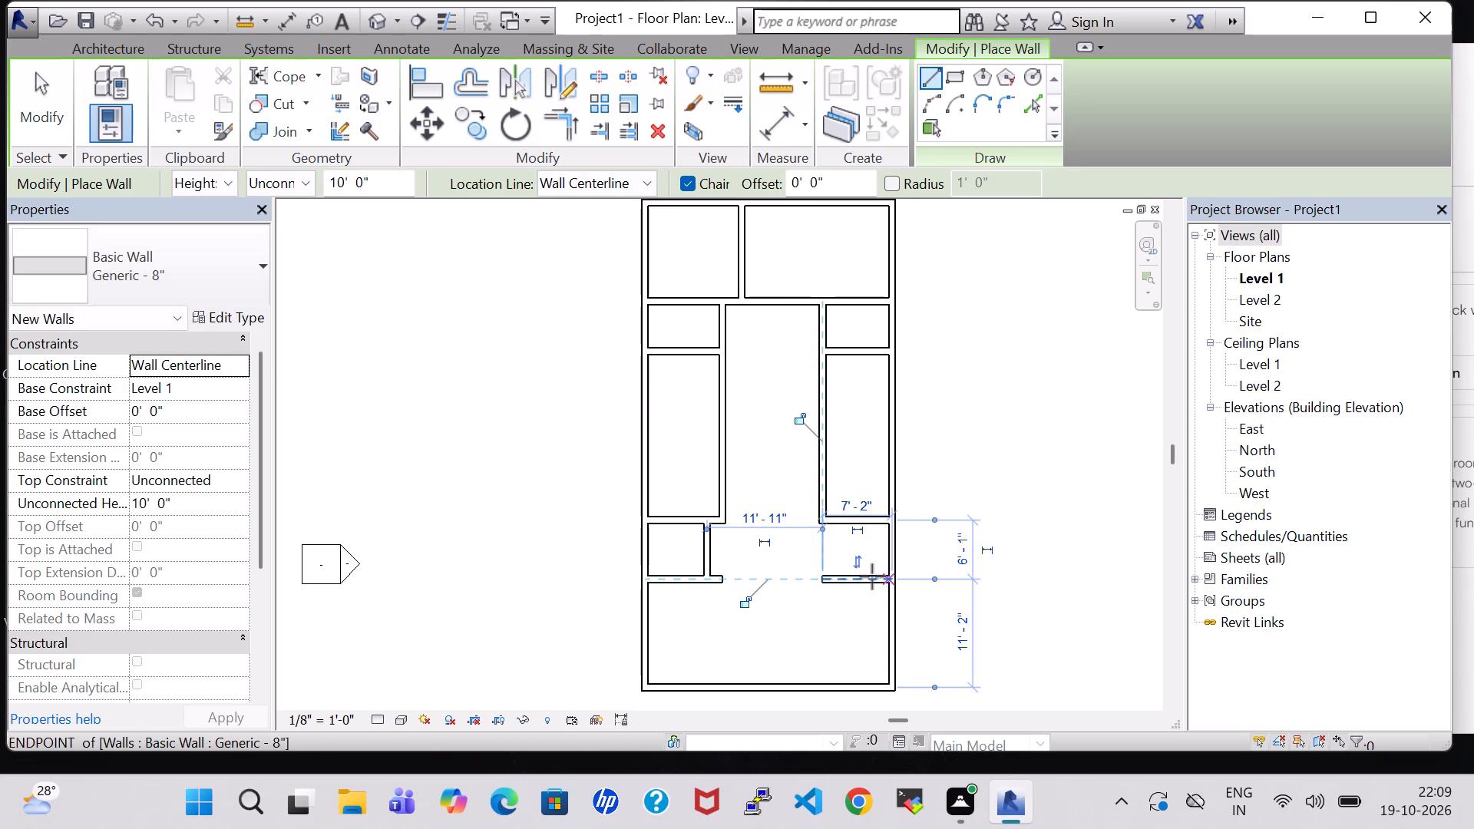
left_click(828, 579)
left_click(820, 523)
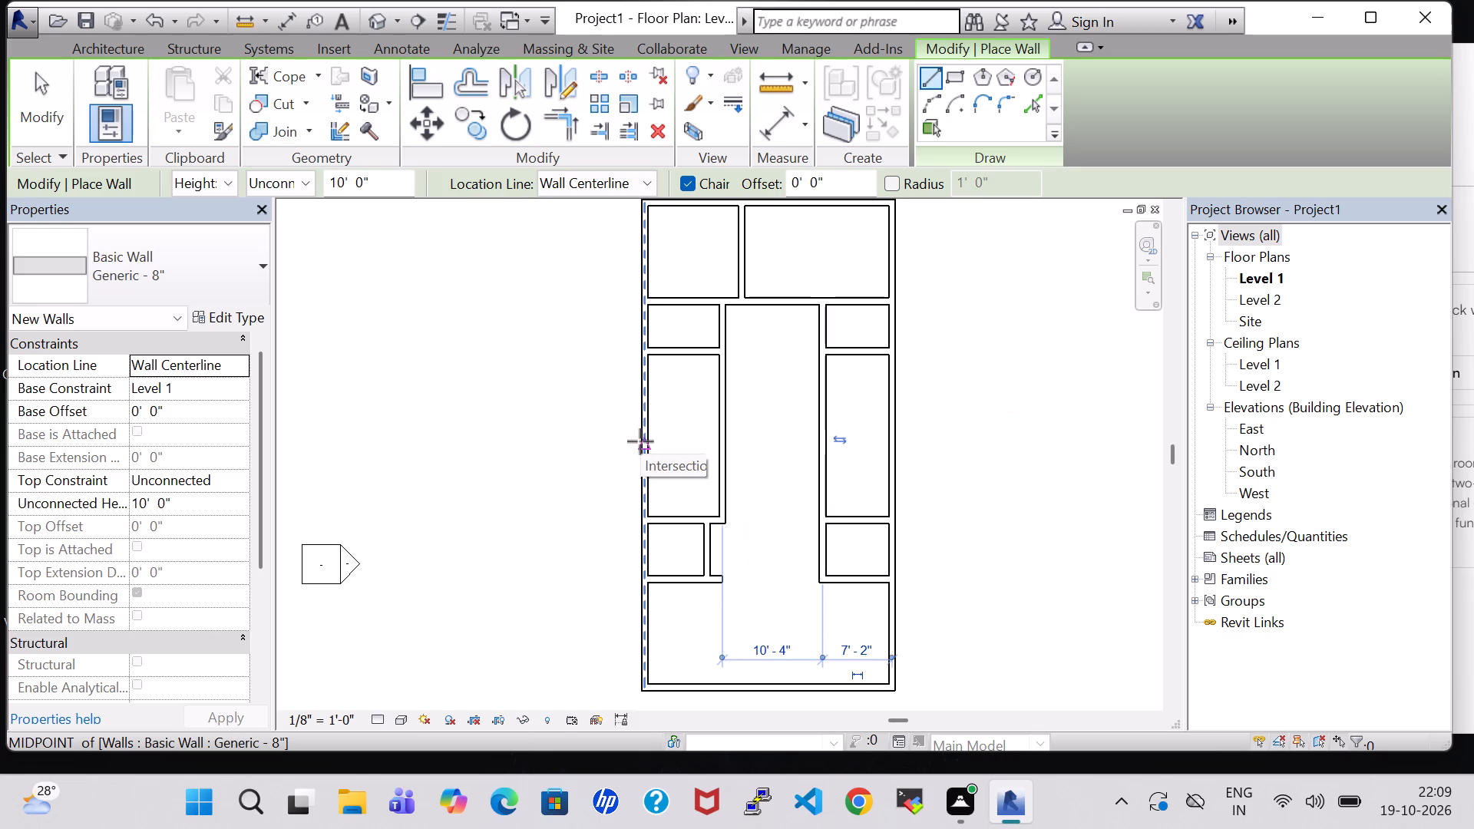
key("Escape")
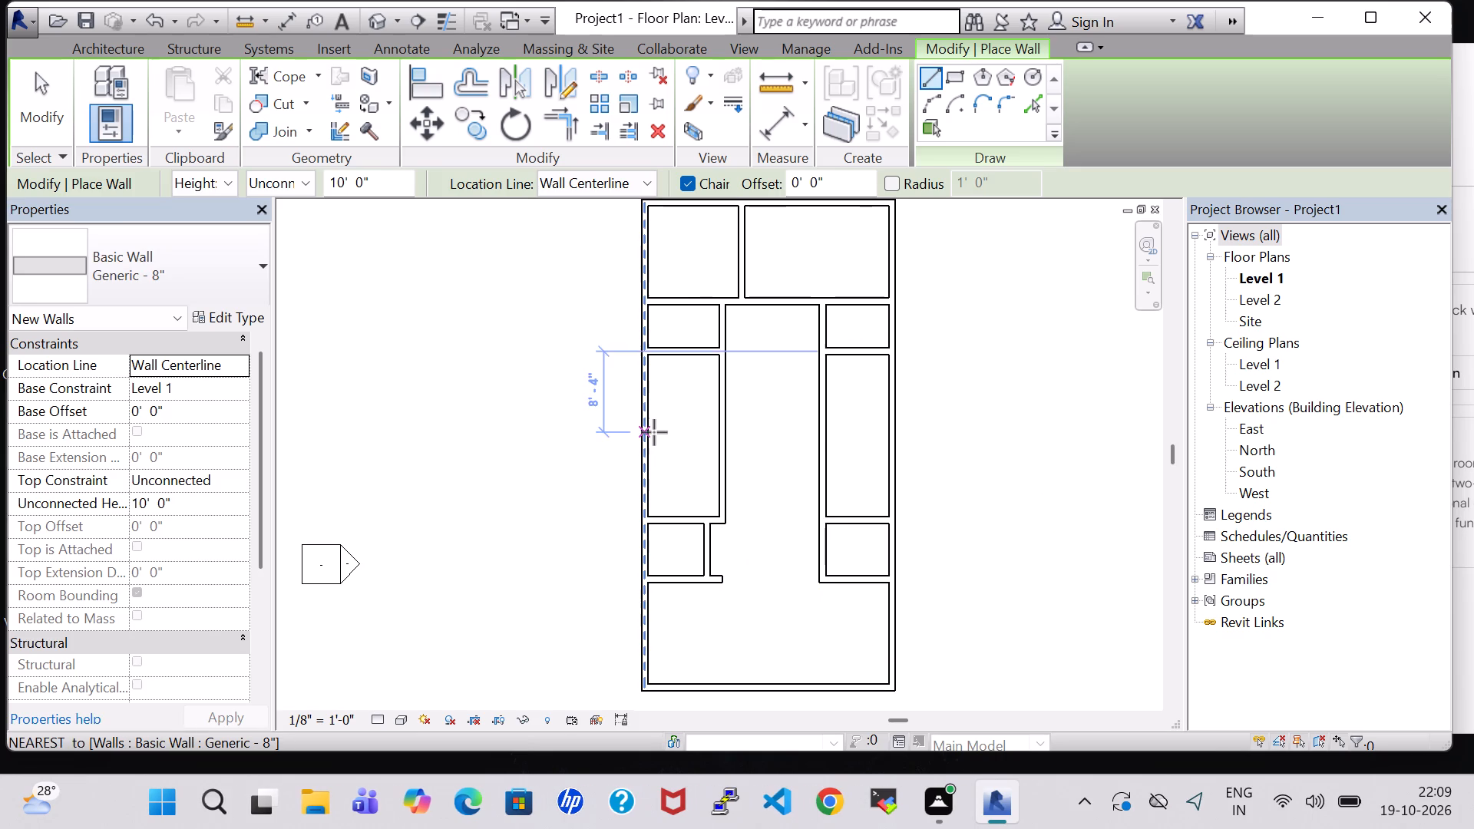
Draw walls extending the lower-right small room's bottom wall inward and down to the bottom exterior wall, enclosing a room about 11'-8" wide.
left_click(821, 578)
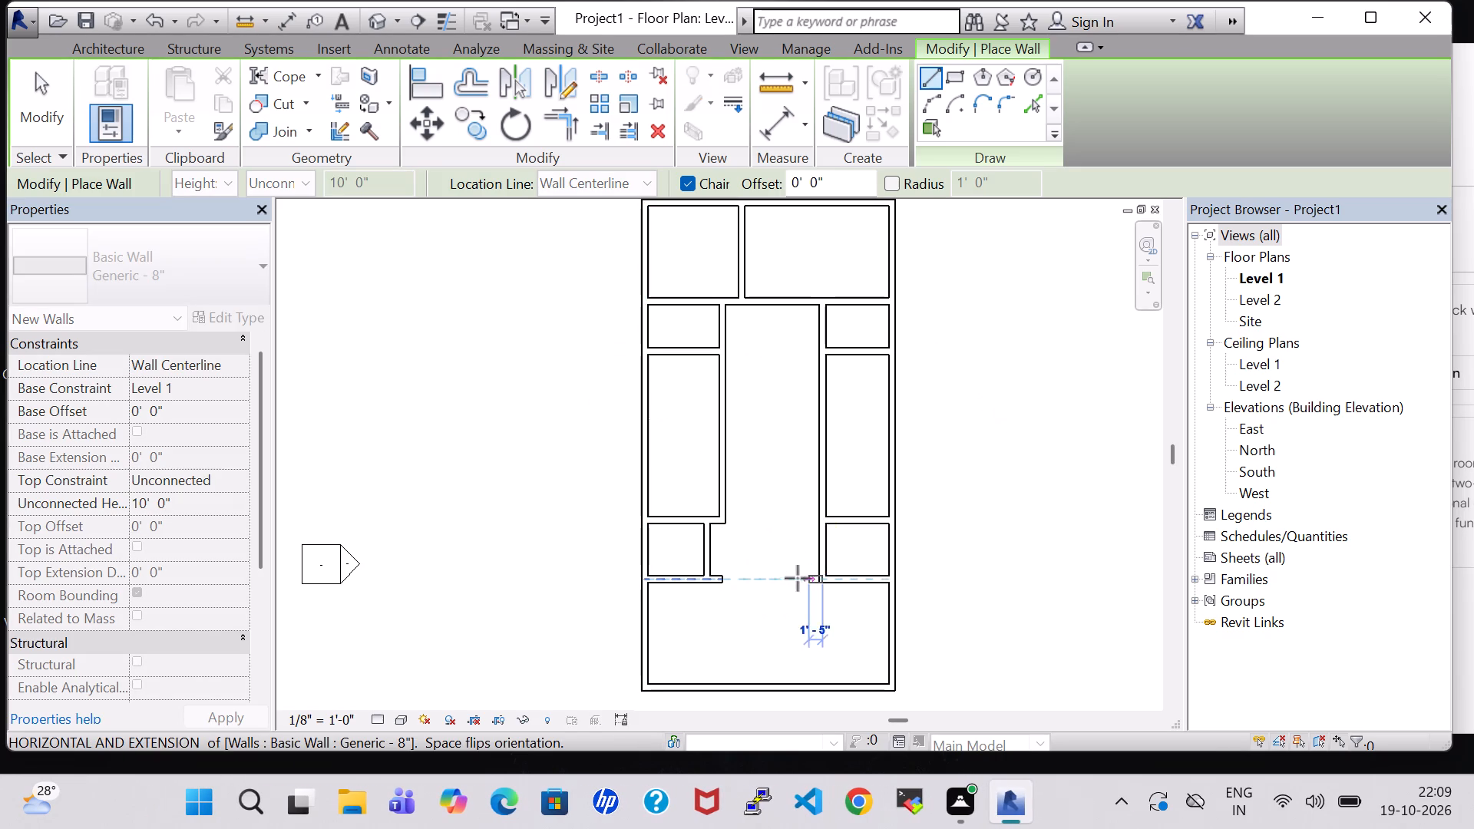
left_click(779, 578)
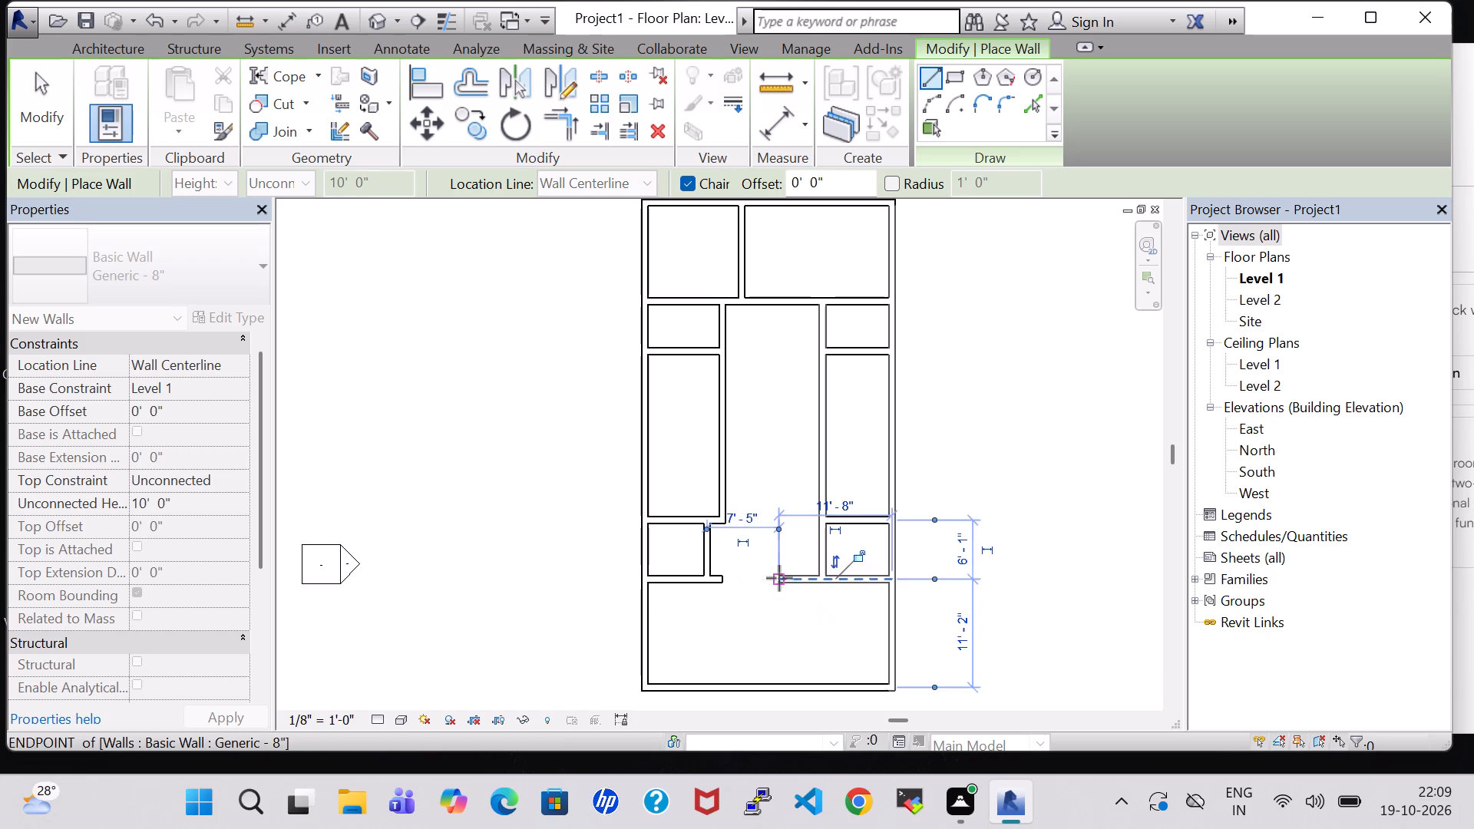
left_click(775, 689)
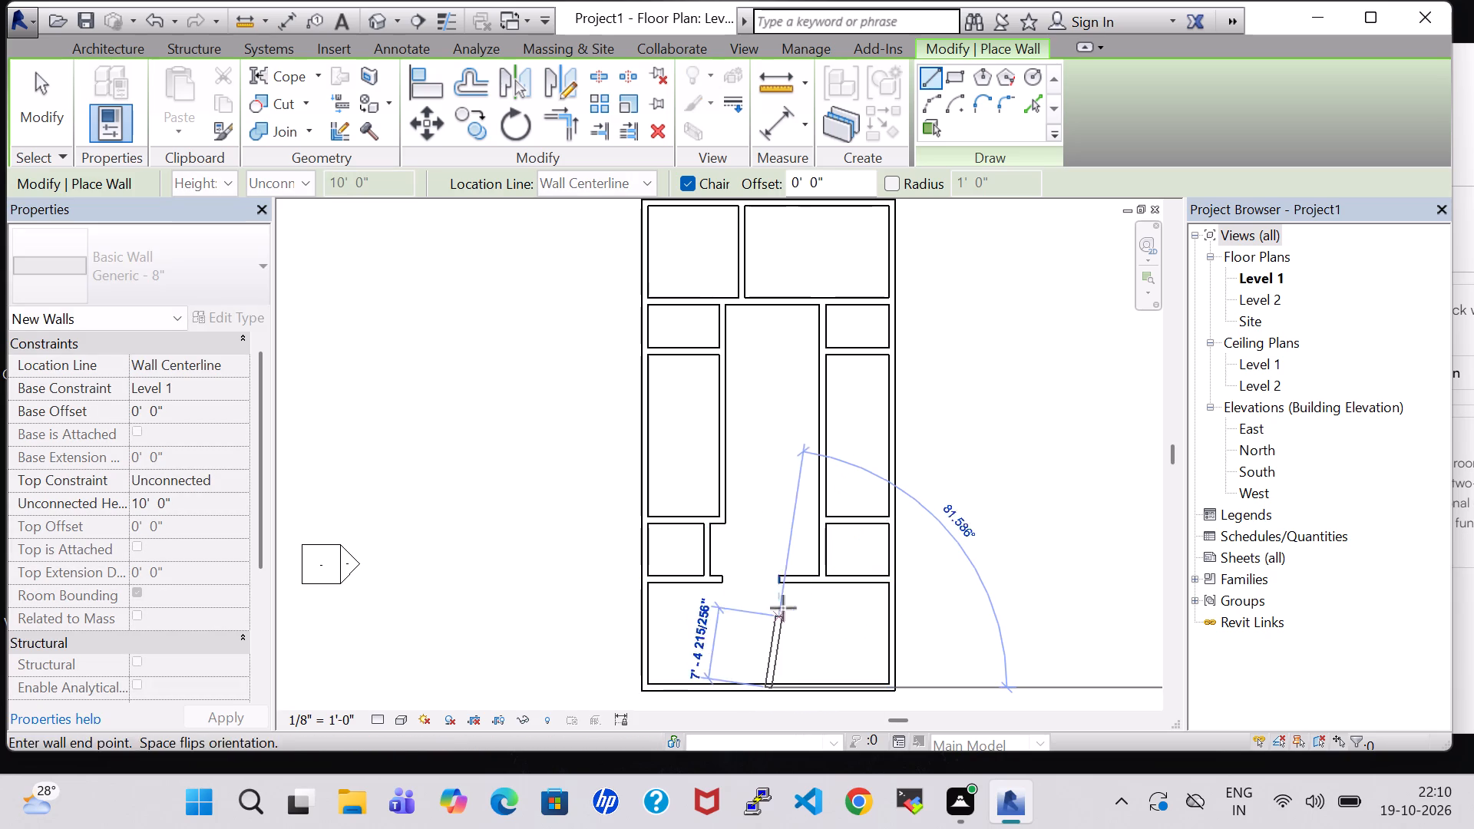
key("Escape")
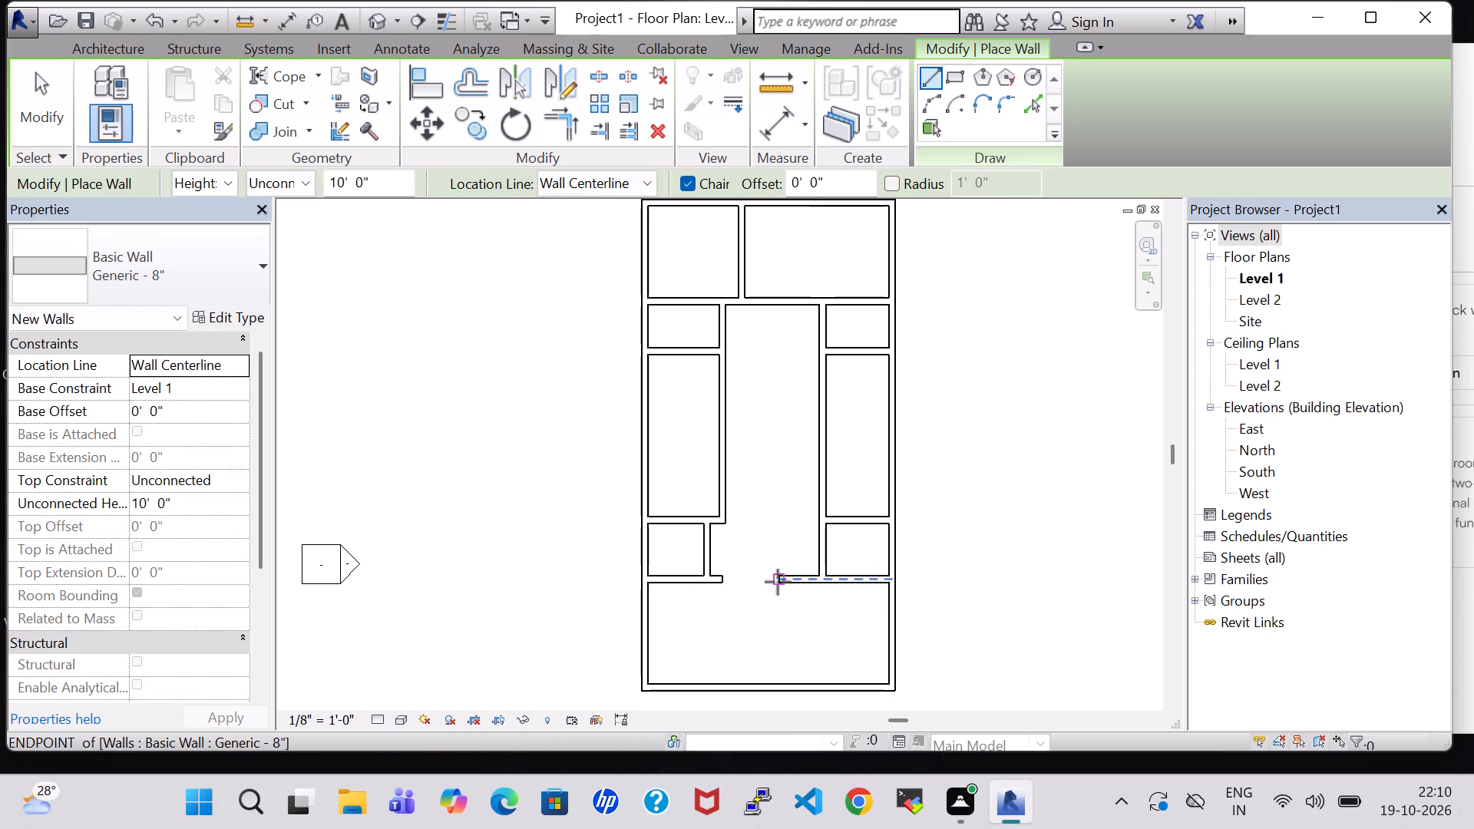
left_click(778, 582)
left_click(785, 689)
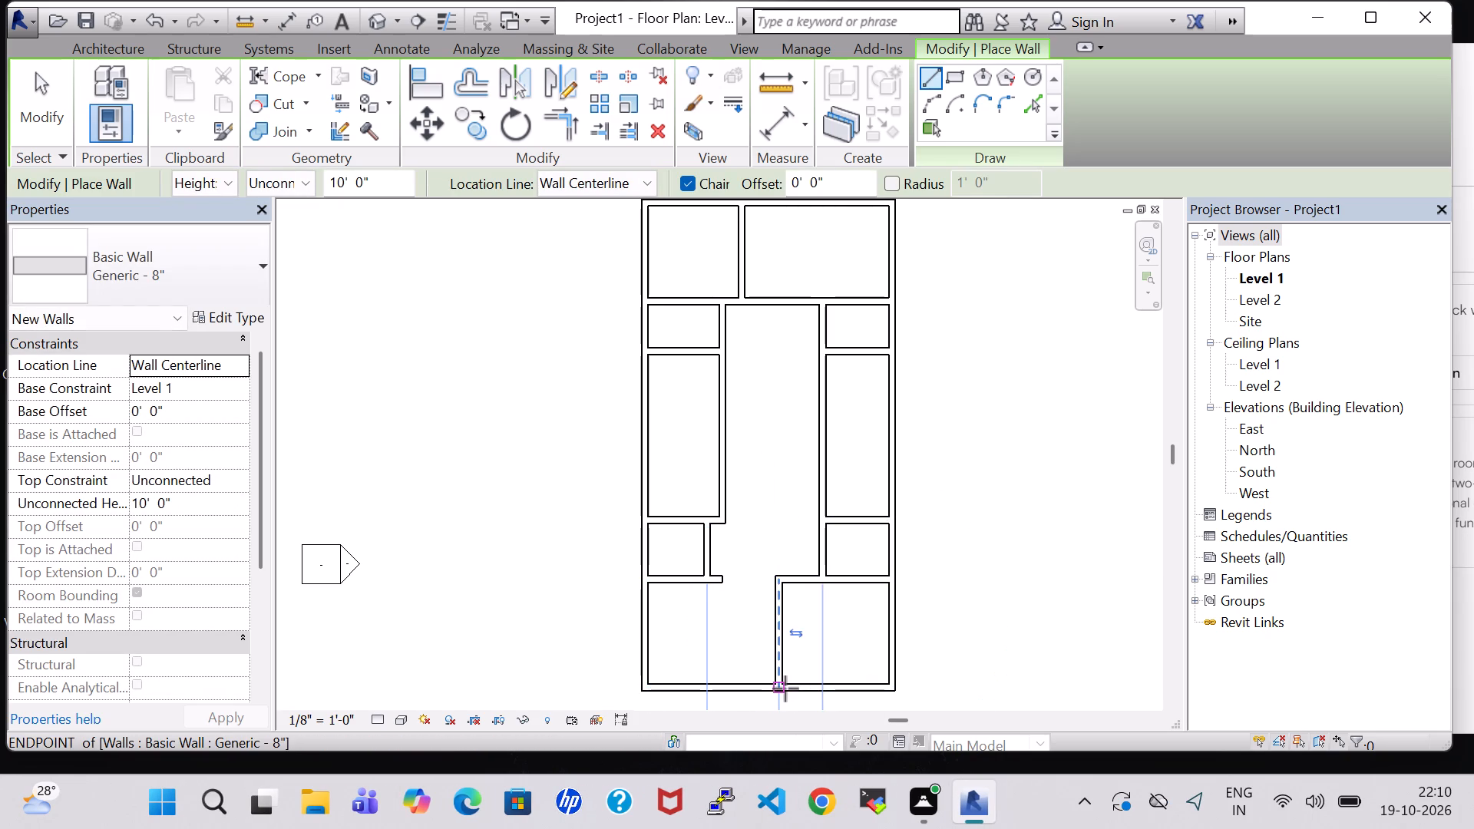
key("Escape")
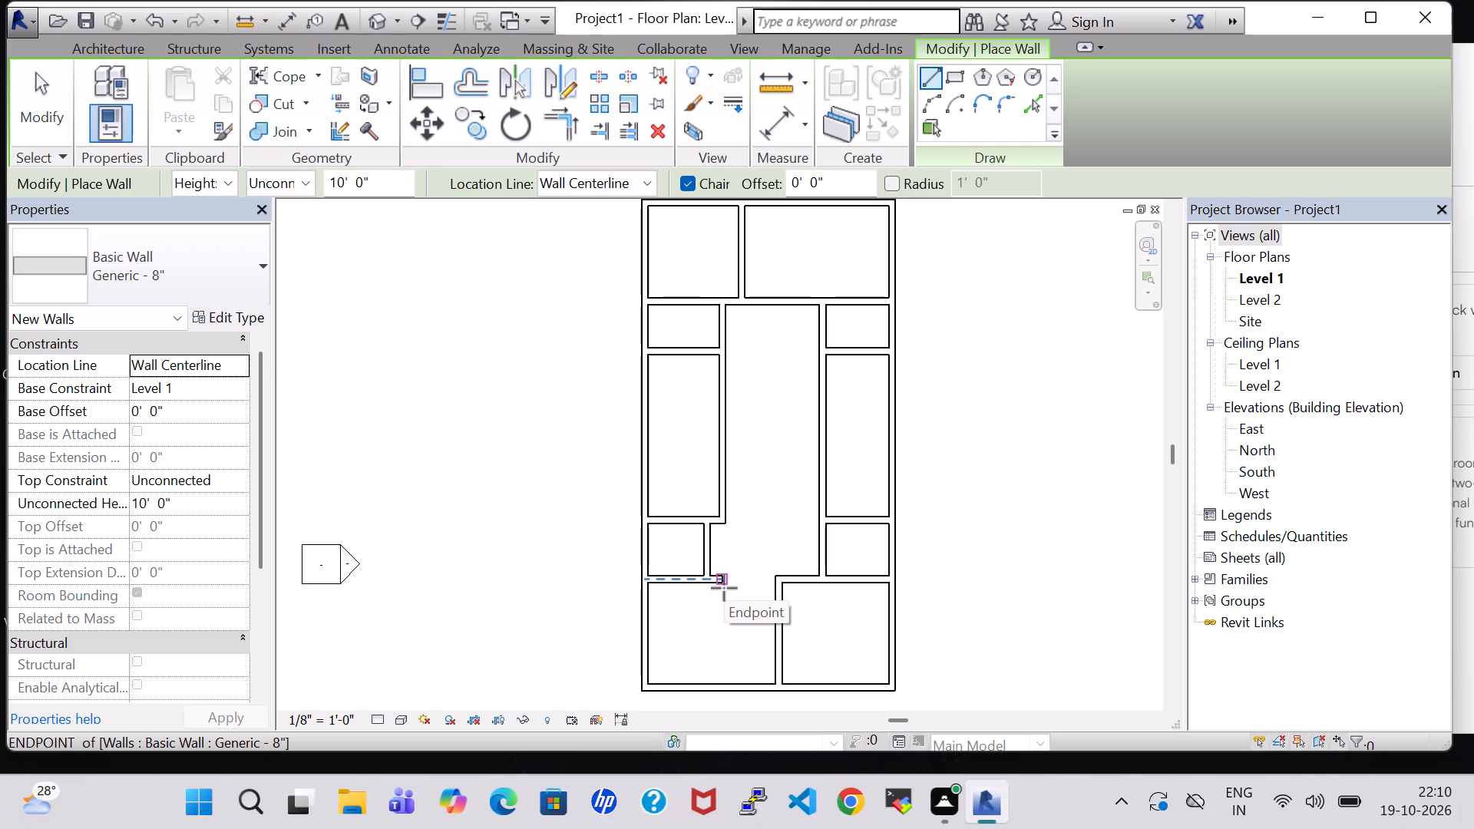
key("Escape")
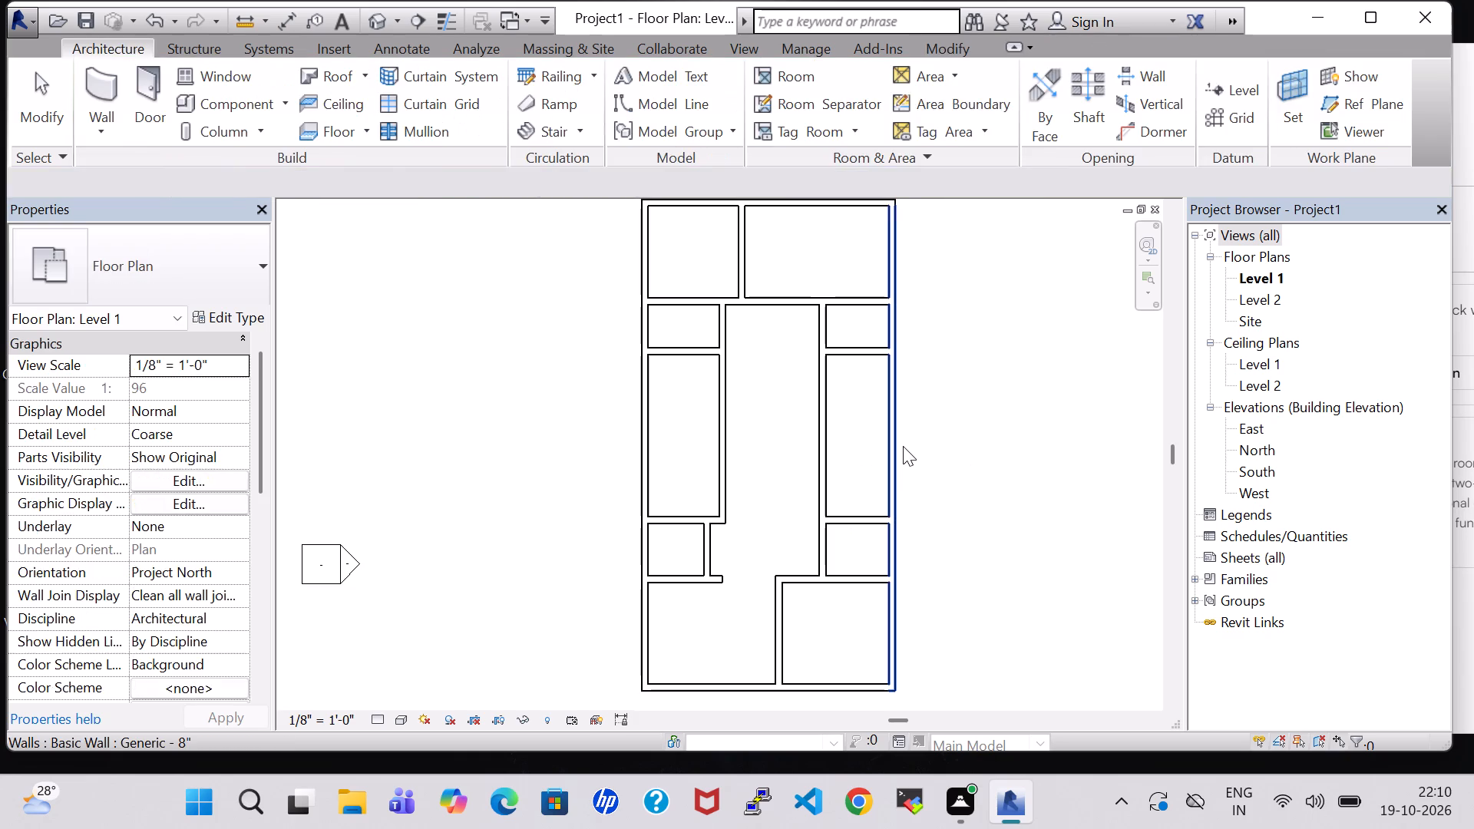
Move the right exterior wall outward by about another 1'-6".
left_click(897, 441)
key("Right")
key("Right")
key("Right")
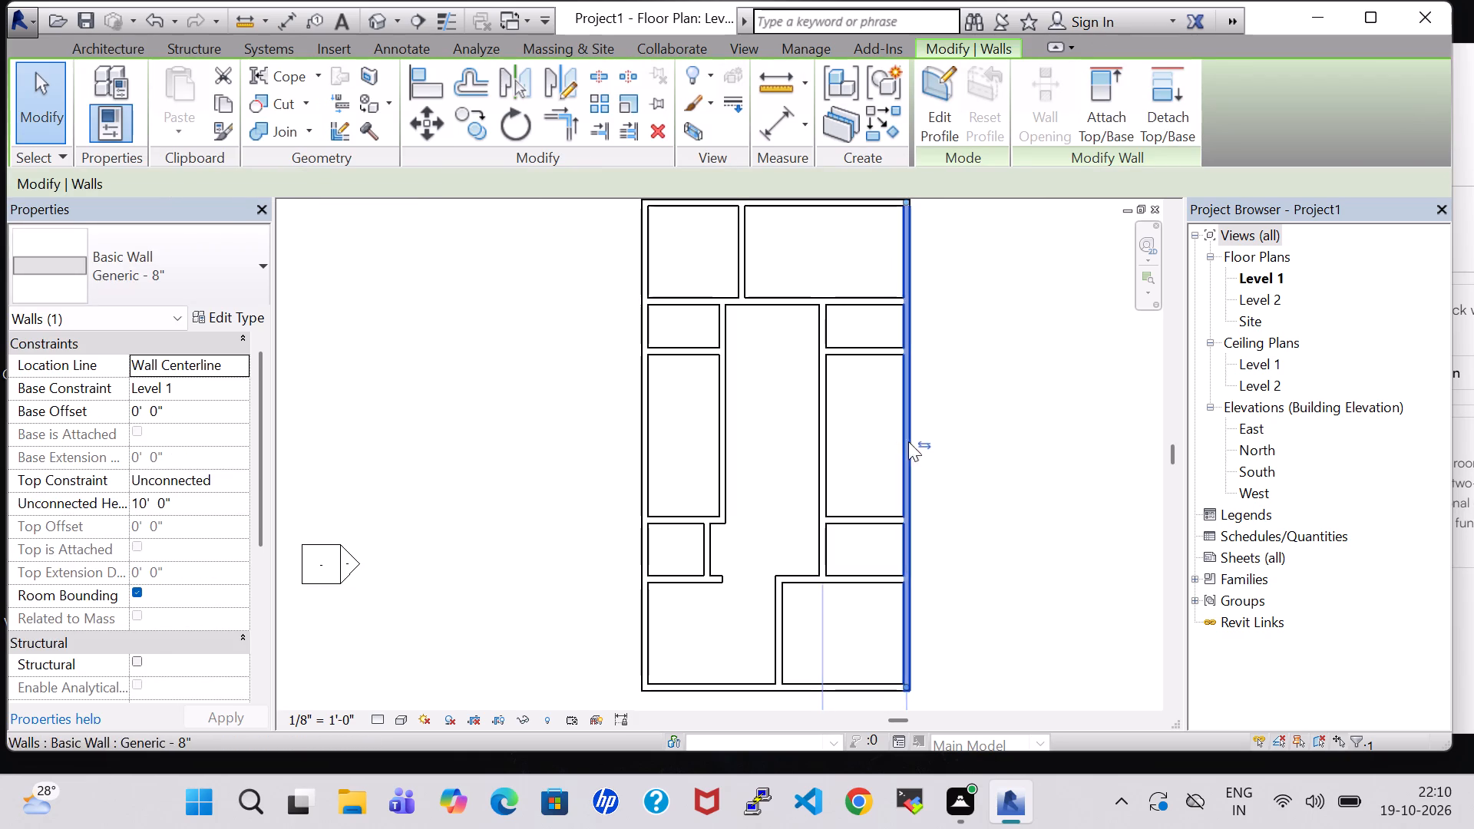
left_click(1053, 440)
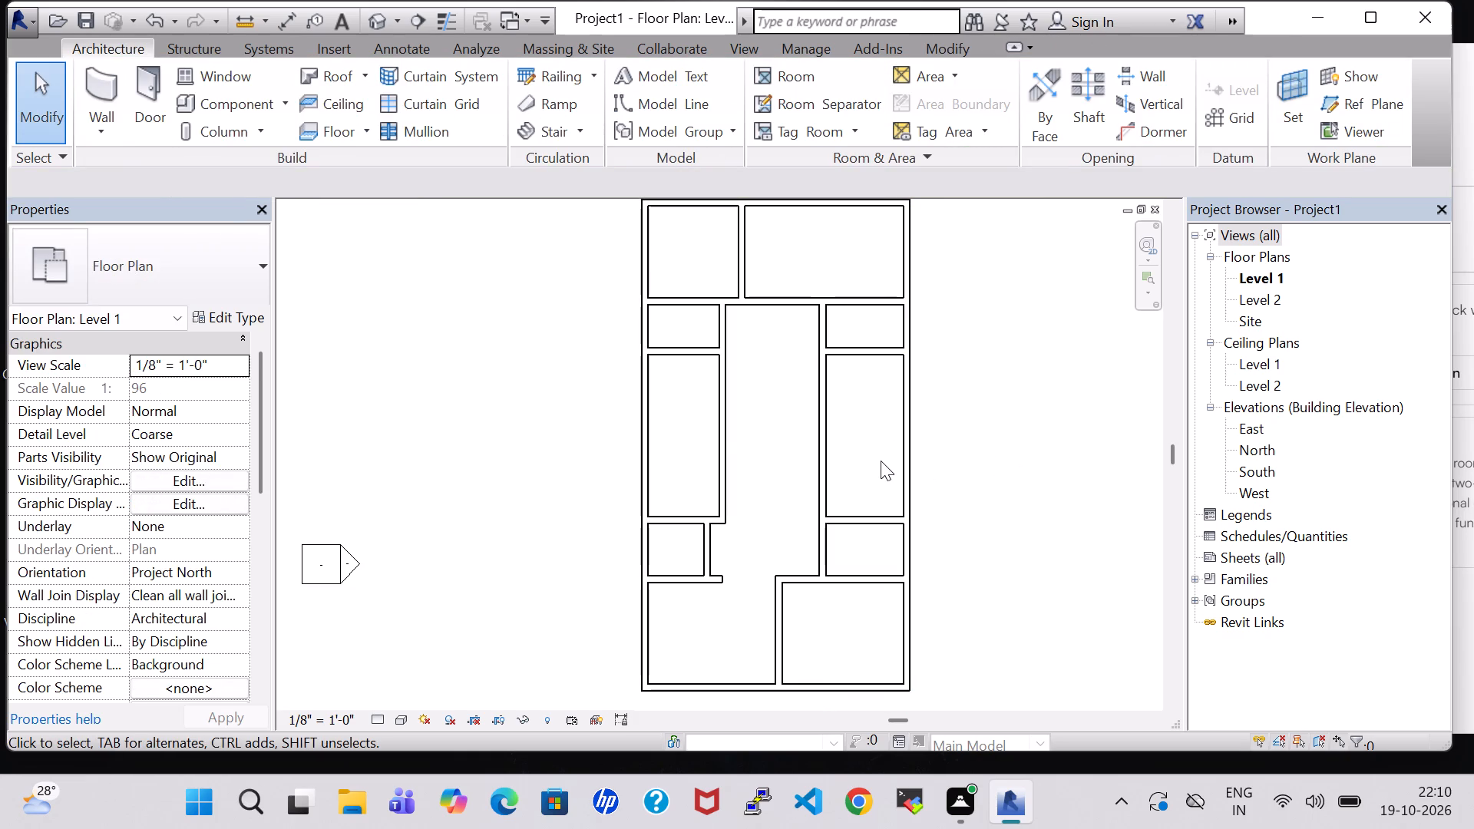
Move the long left room's inner wall about 1'-0" inward, so it stands 9'-0" from the left exterior wall.
left_click(722, 424)
key("Right")
key("Right")
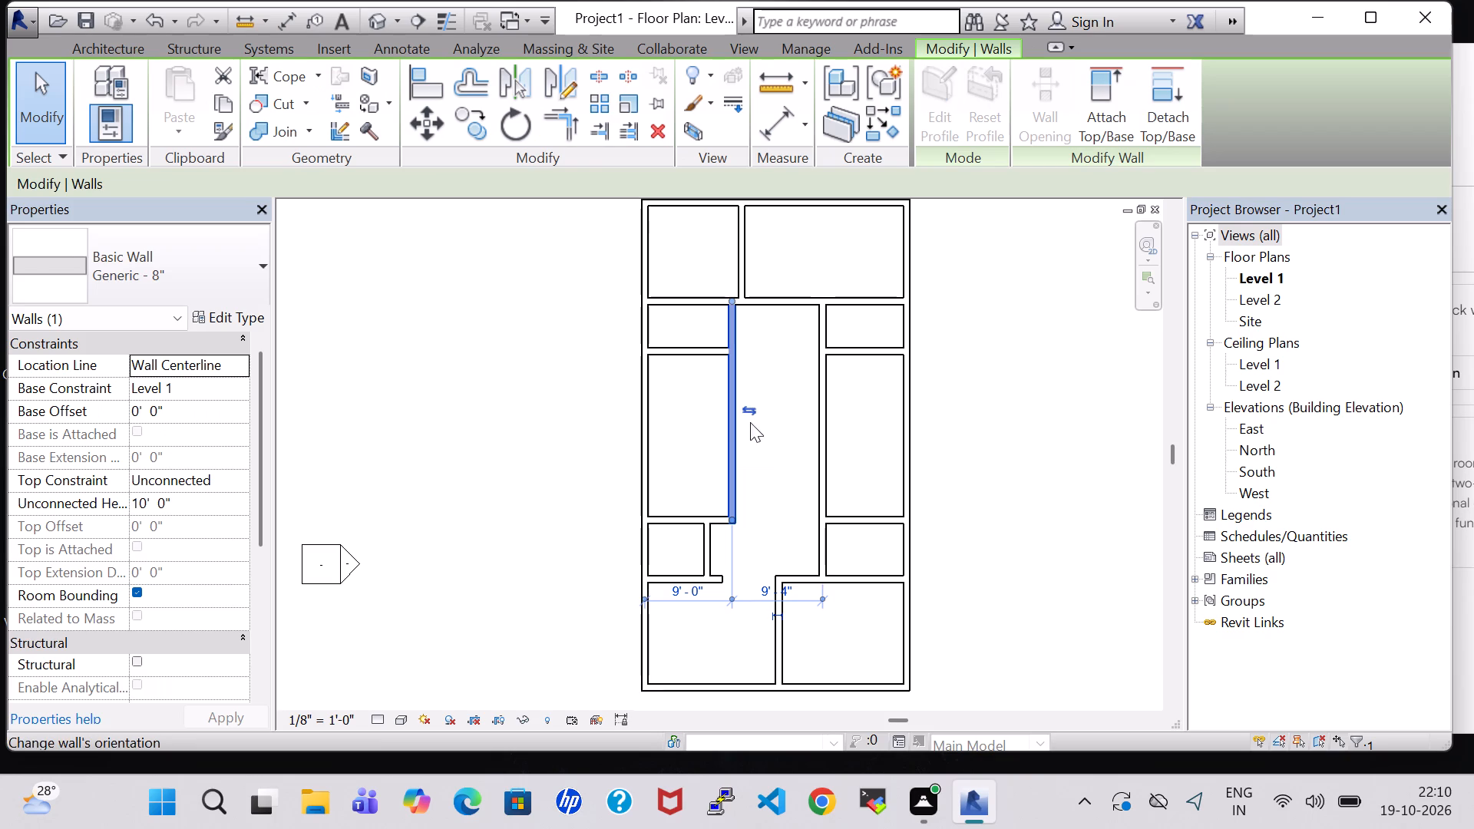
Move the partition between the two top rooms about 4'-0" toward the right exterior wall.
left_click(745, 264)
key("Right")
key("Right")
key("Right")
key("Right")
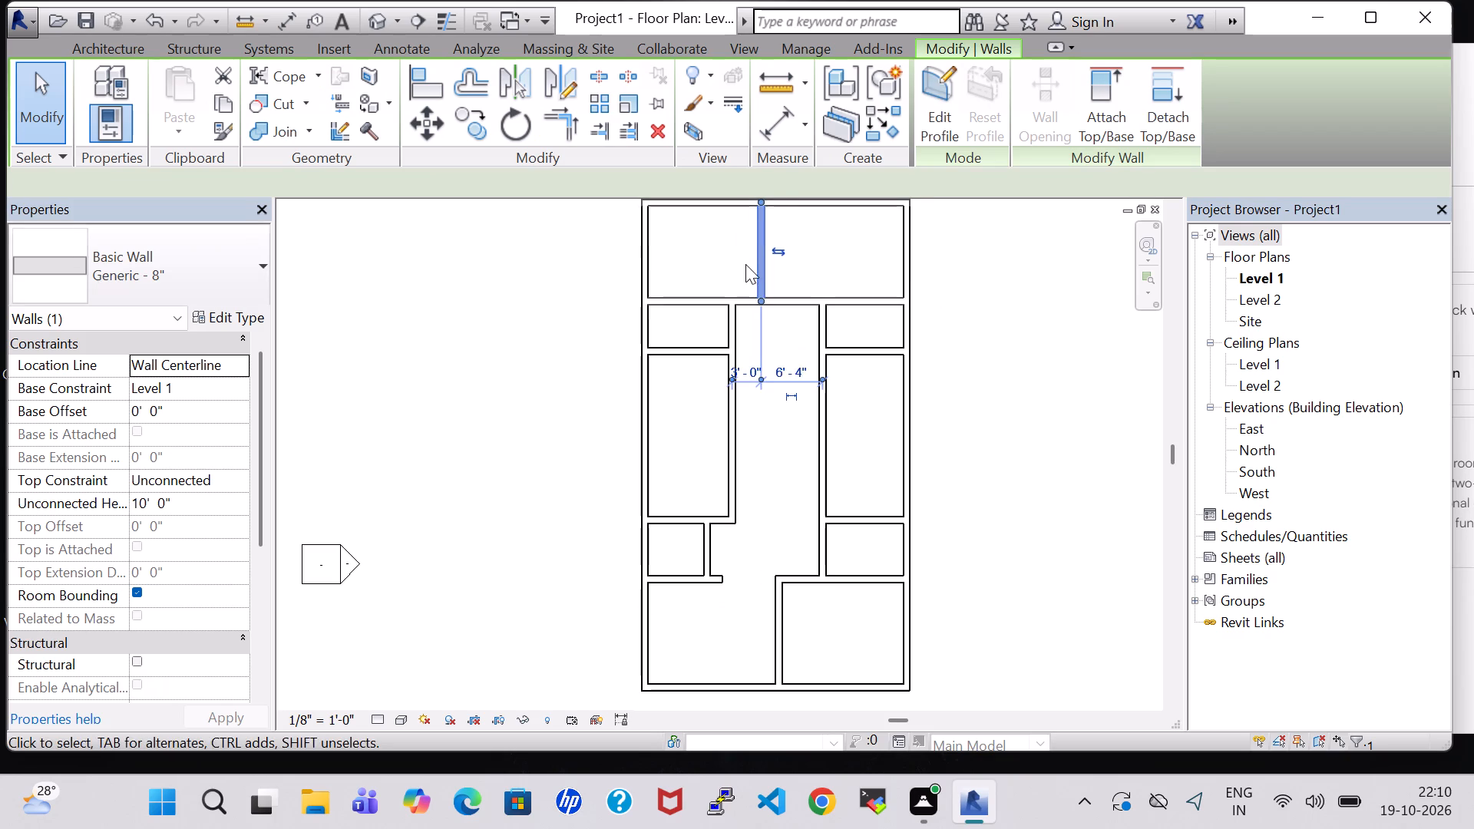
key("Right")
key("Right")
key("Right")
key("Right")
left_click(1002, 365)
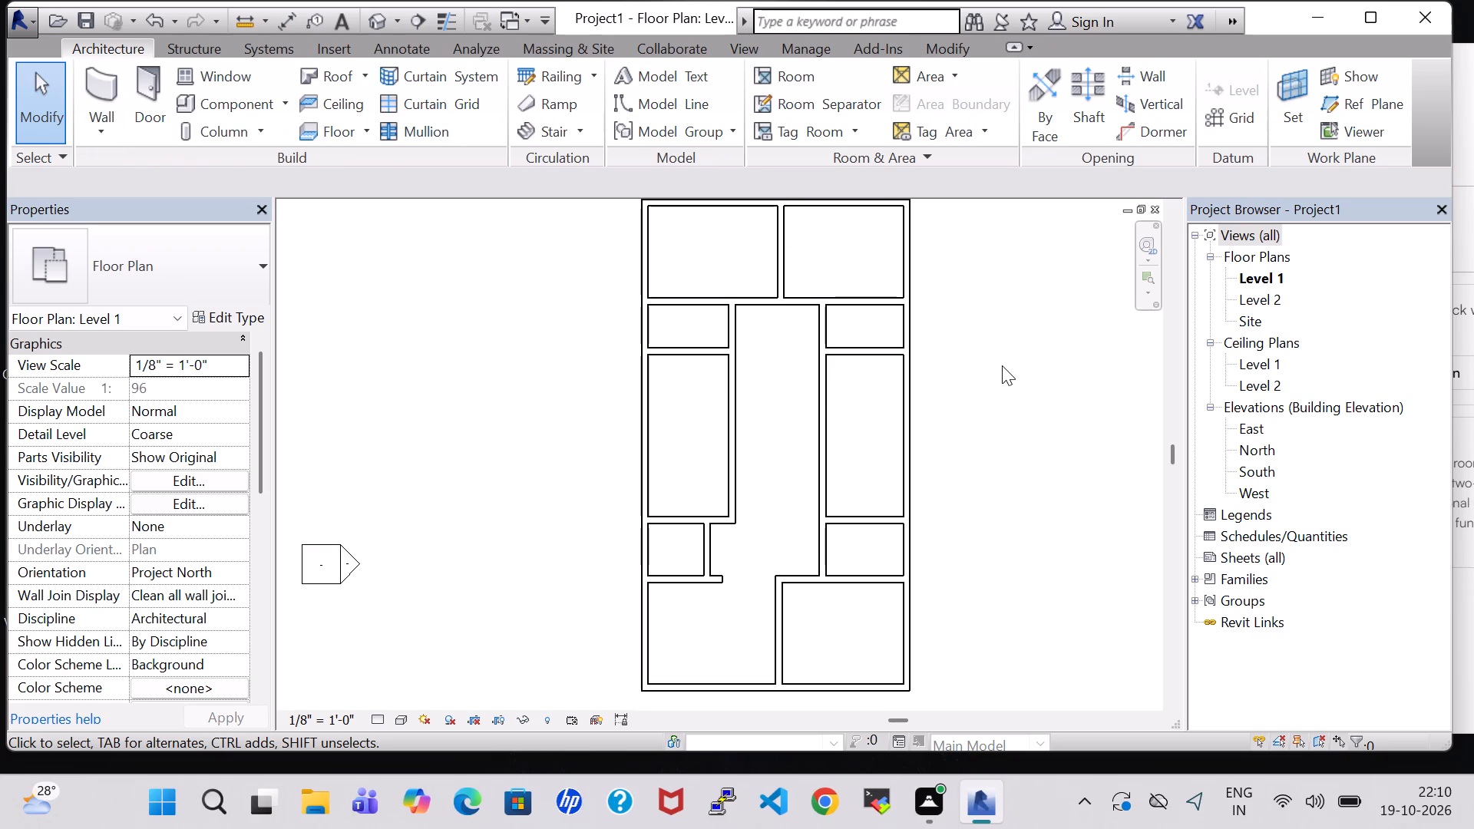
Draw a horizontal wall closing the gap between the left wall stub and the corner of the bottom-right room.
left_click(101, 73)
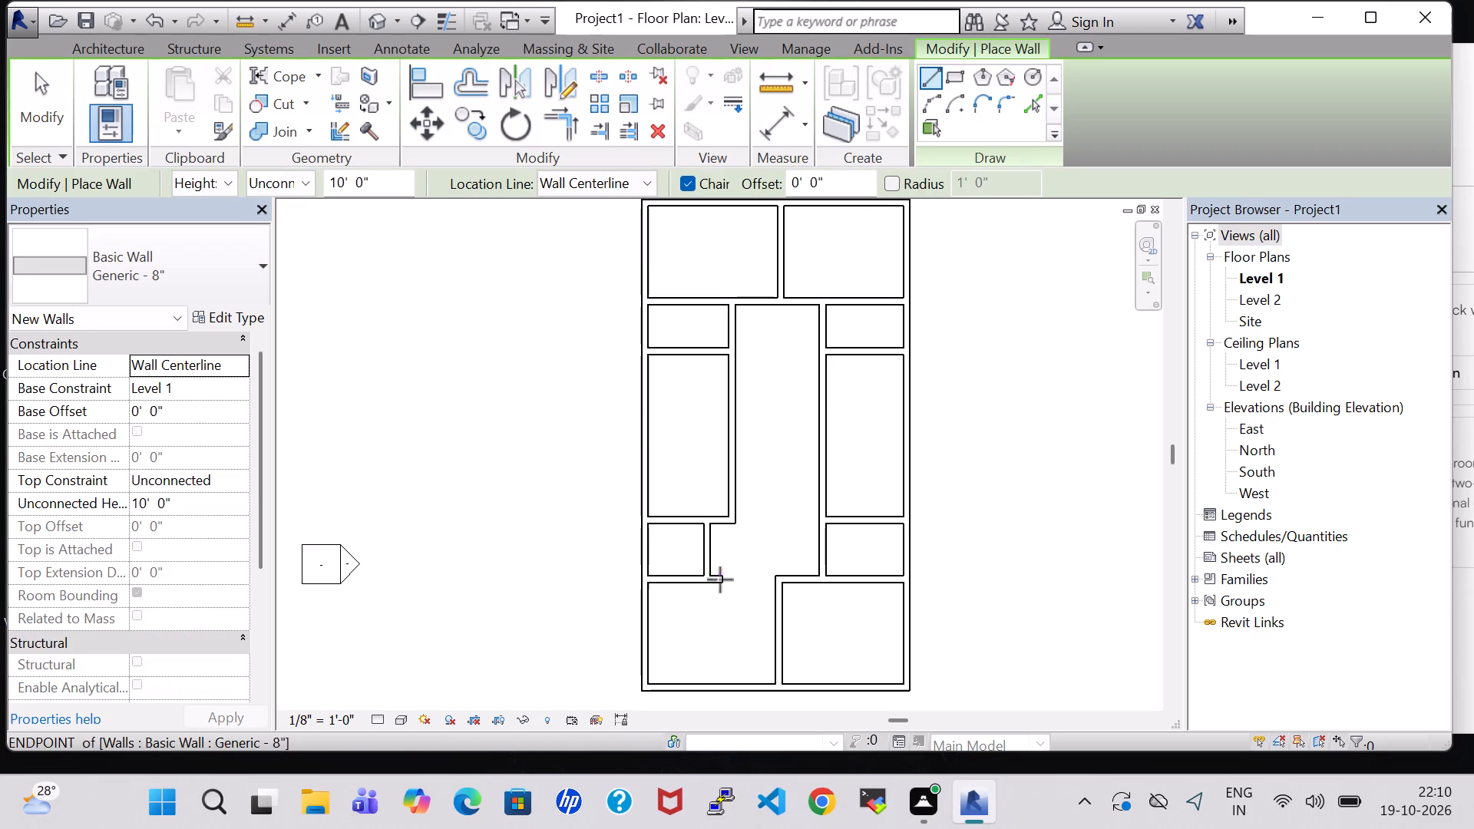
left_click(720, 580)
left_click(784, 581)
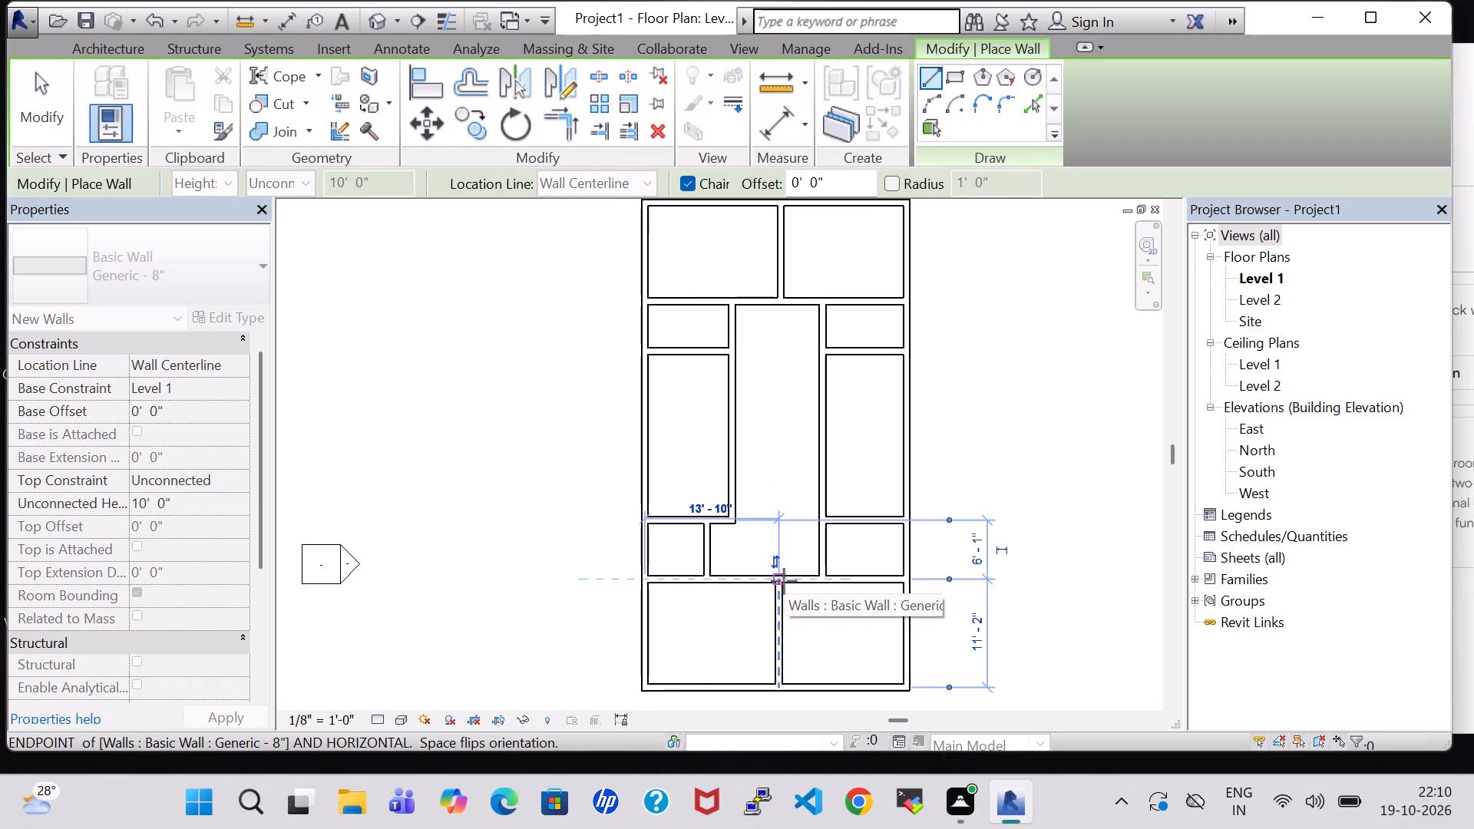
key("Escape")
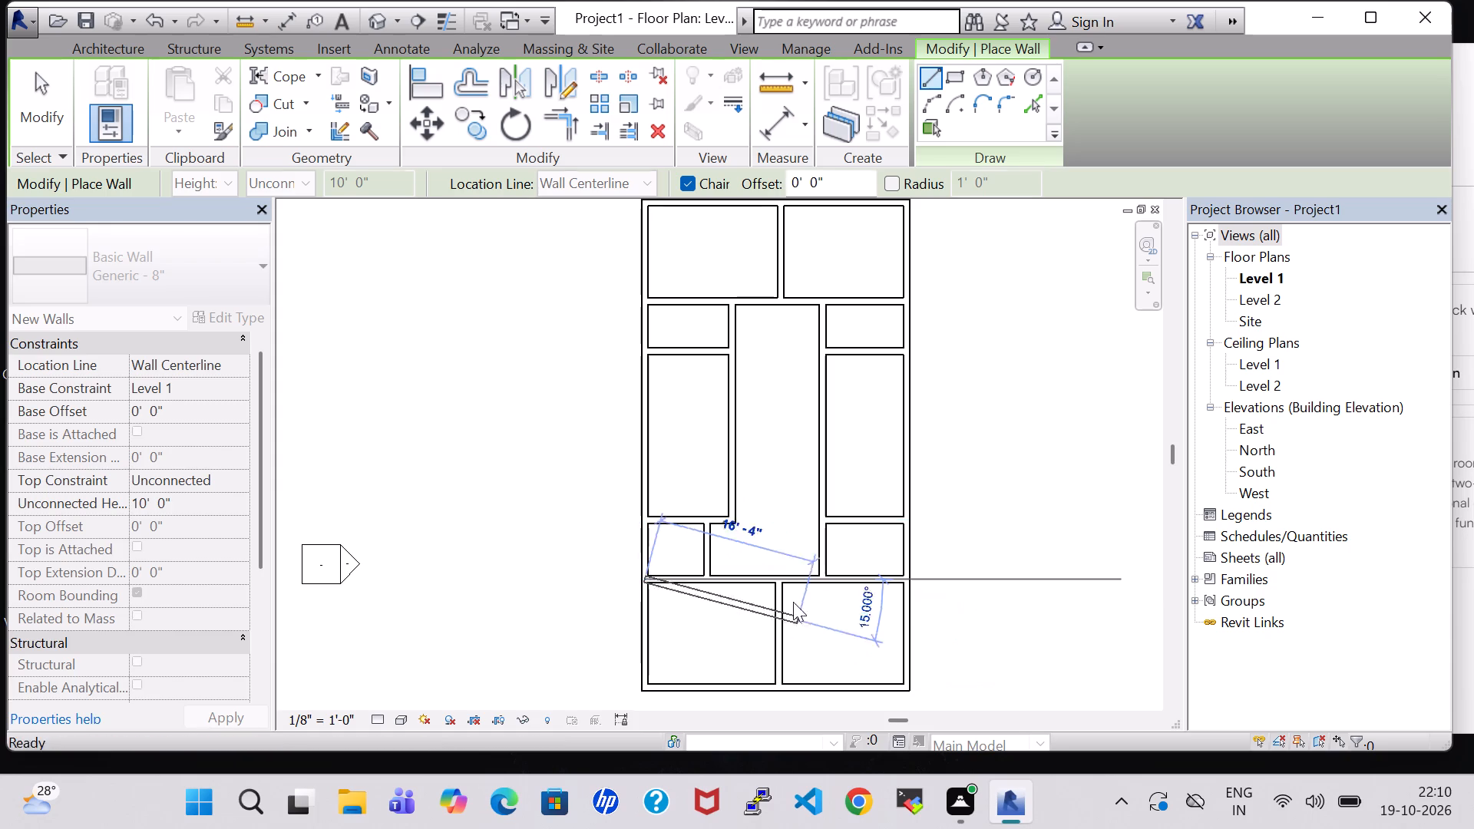
key("Escape")
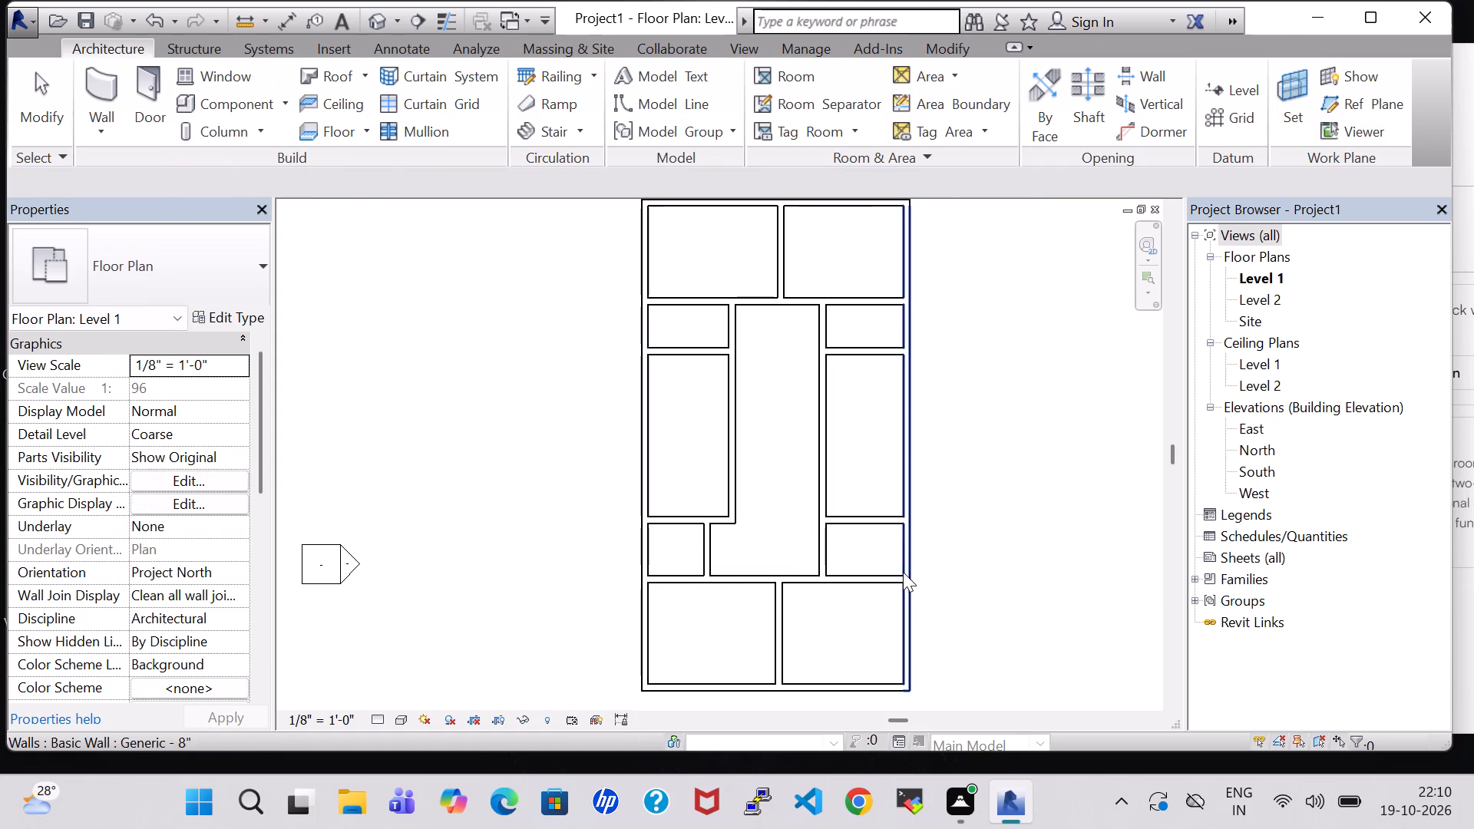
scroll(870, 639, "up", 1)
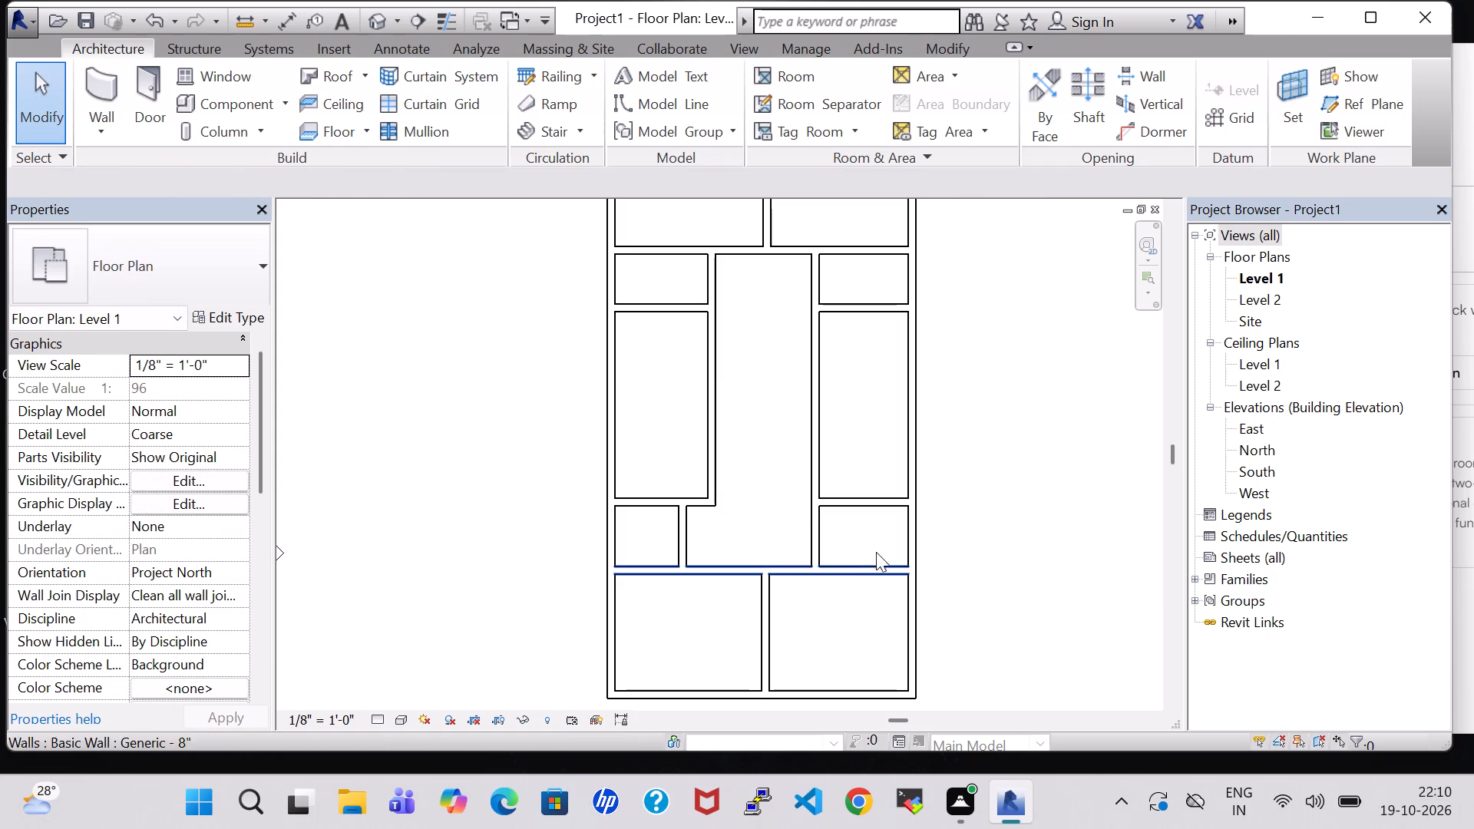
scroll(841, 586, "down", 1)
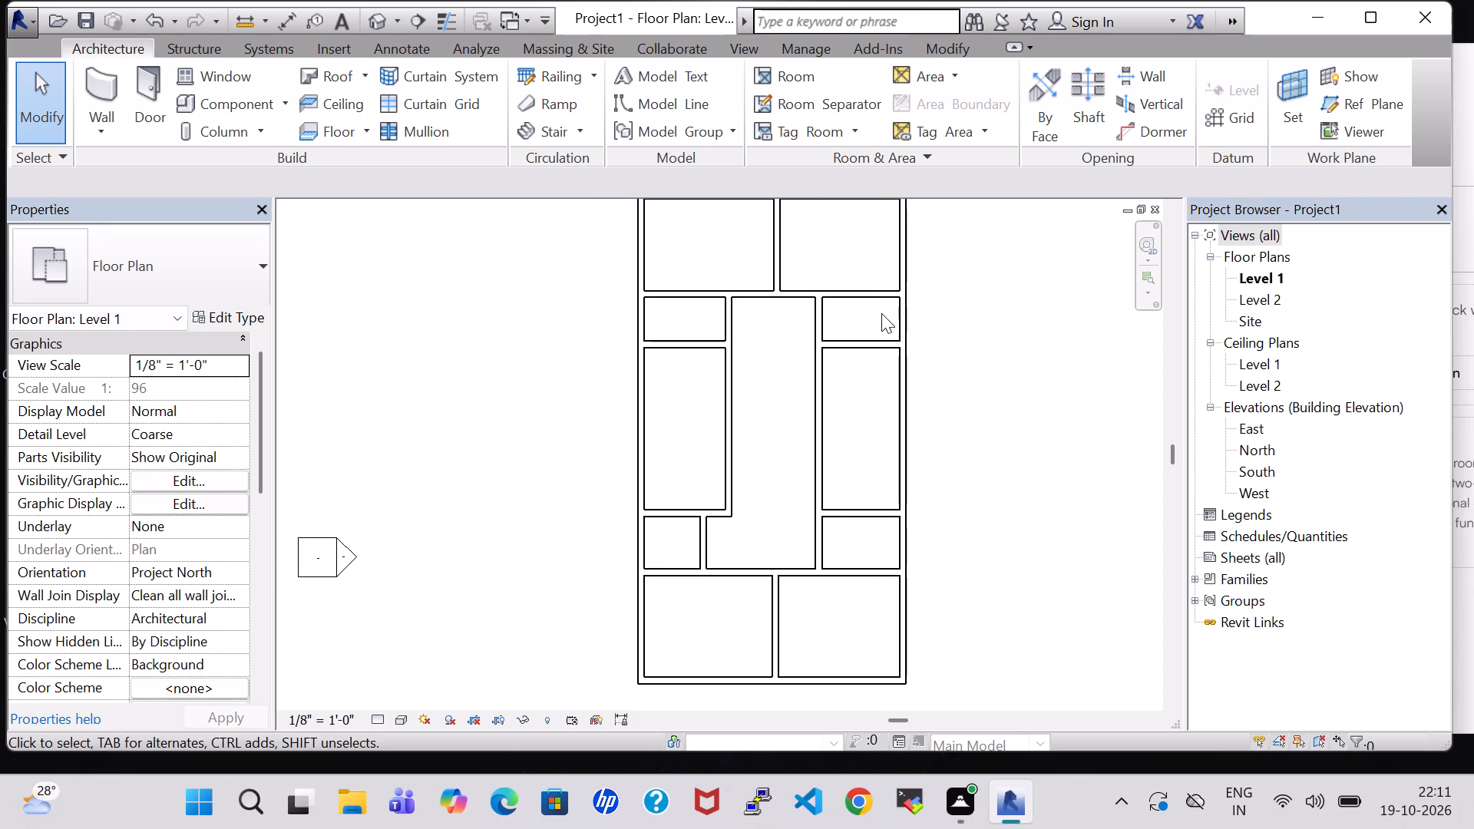
Move the horizontal partition near the bottom of the long right room upward so it stands 11'-11" below that room's top wall.
left_click(857, 508)
key("Up")
key("Up")
key("Up")
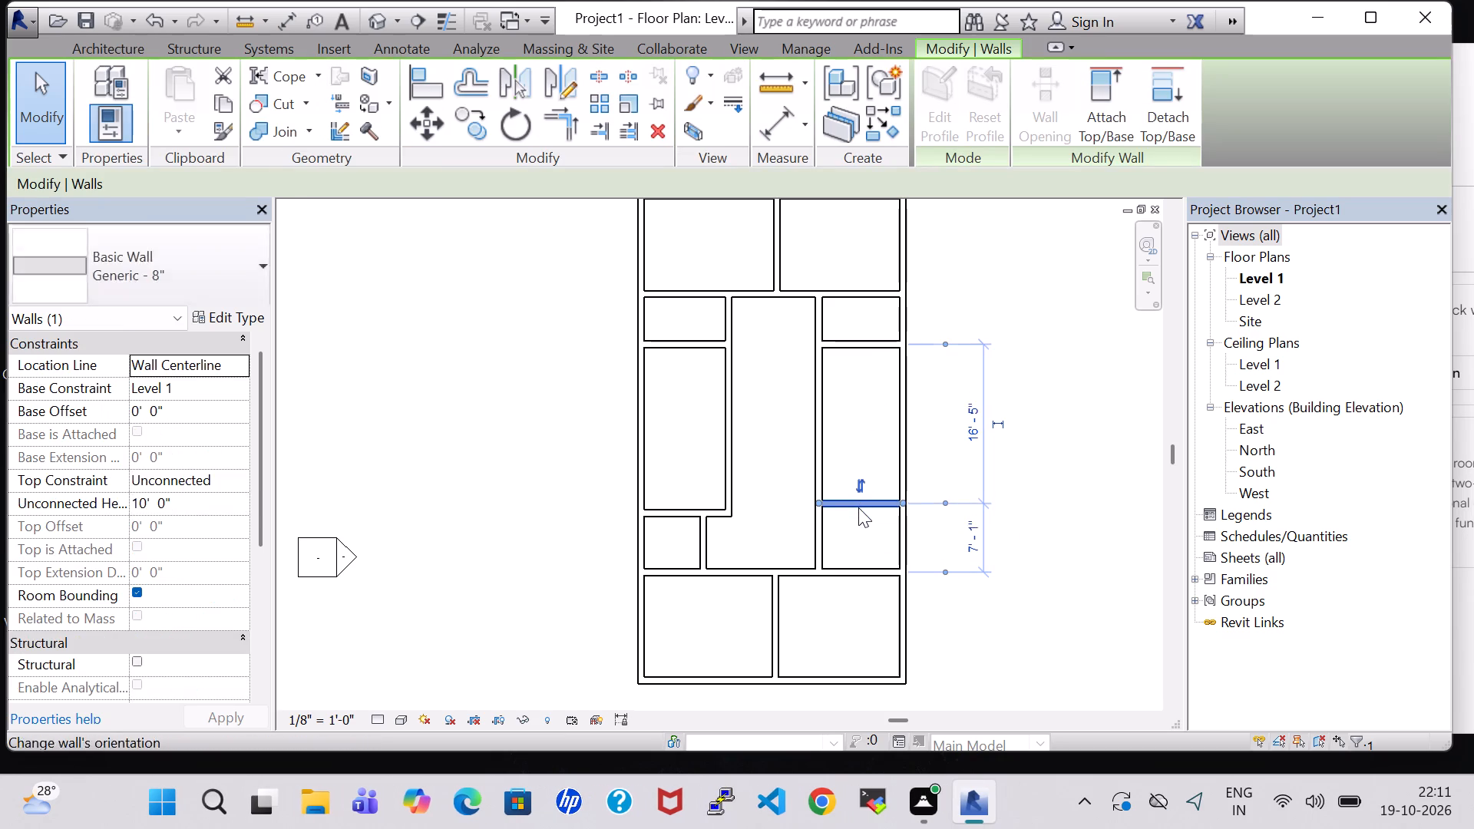
key("Up")
key("Up")
key("Up")
key("Up")
key("Up")
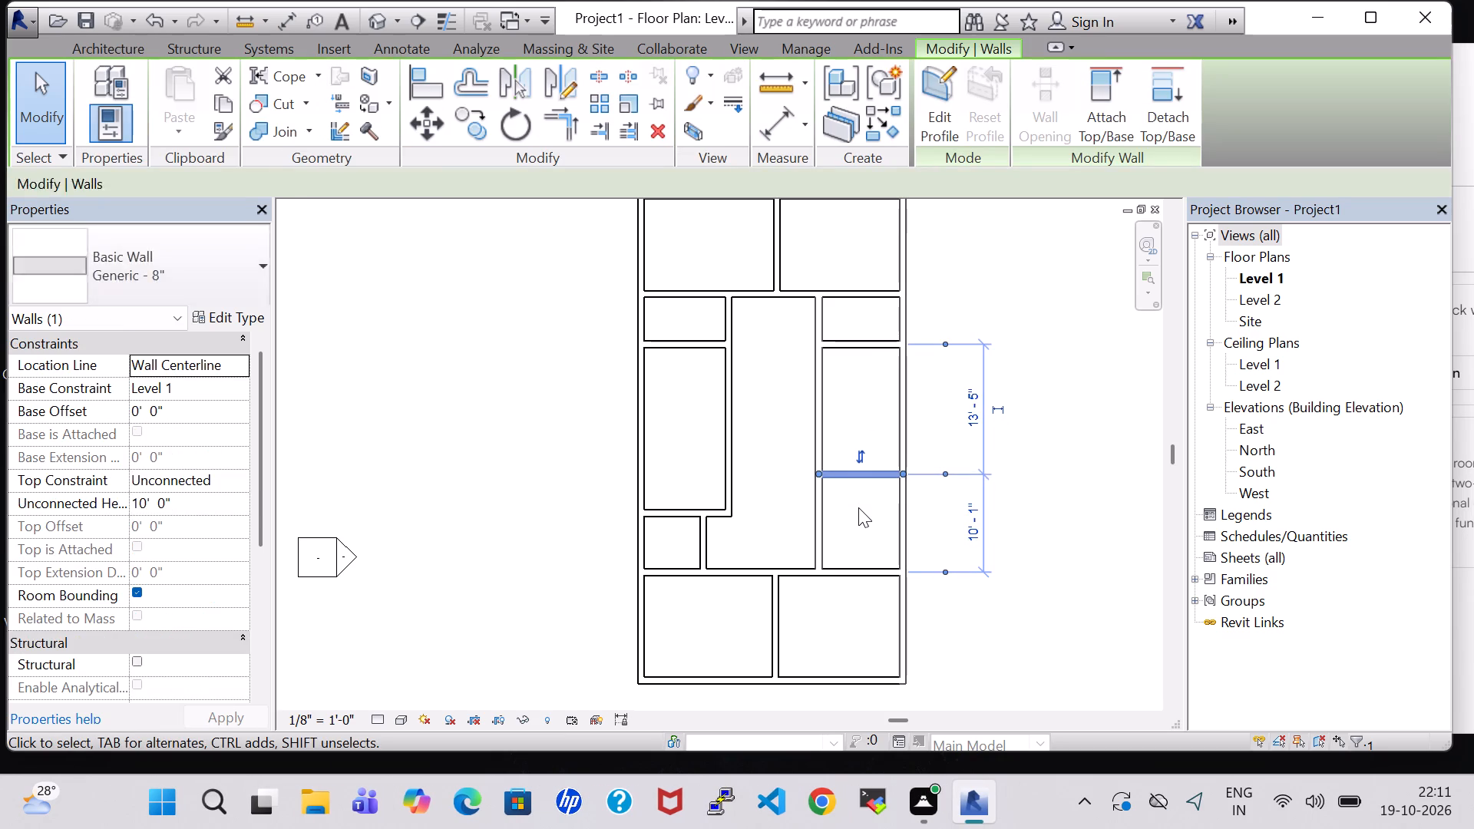
key("Up")
key("Up")
key("Up")
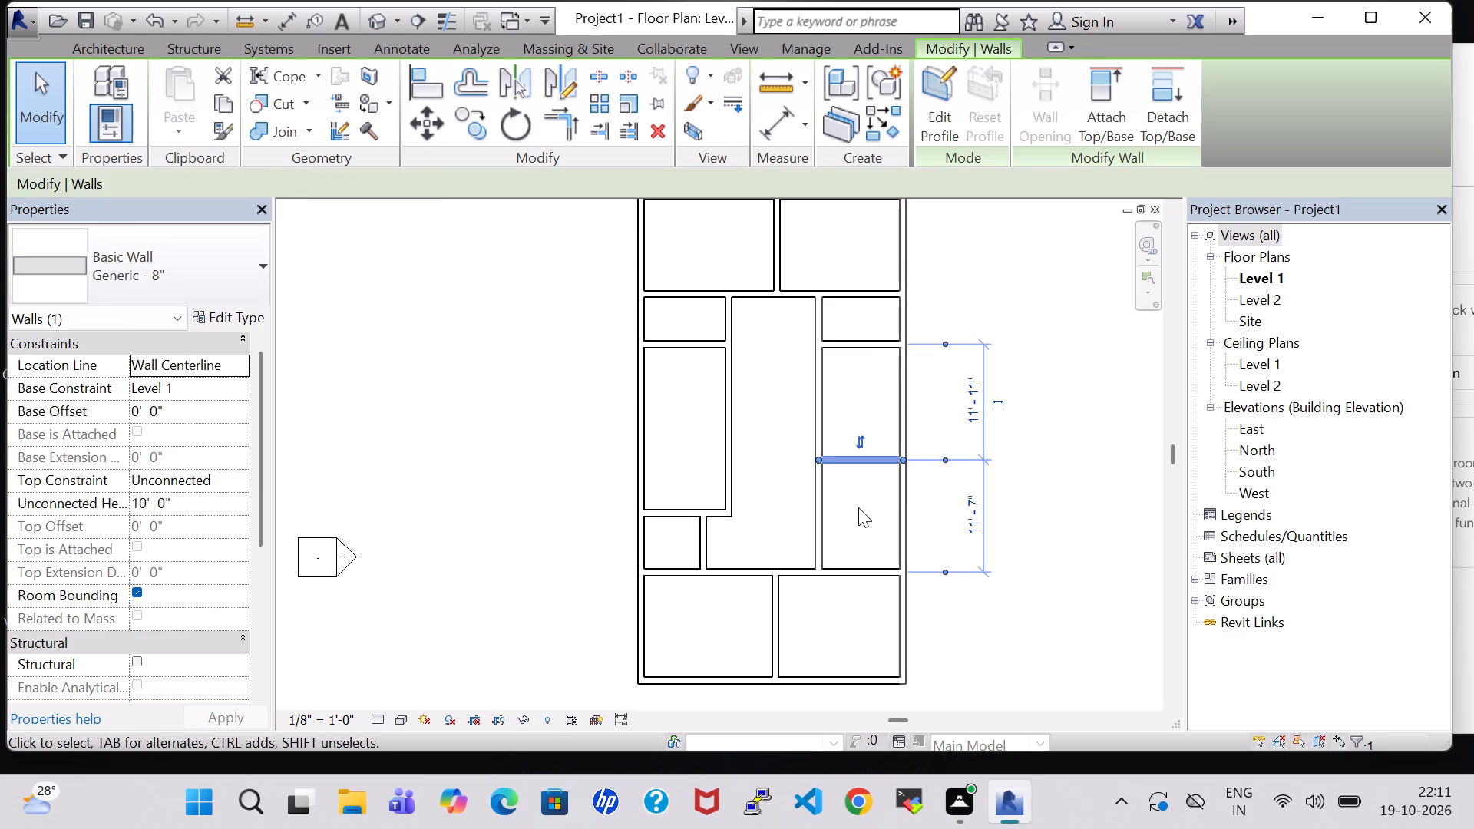
key("Up")
key("Down")
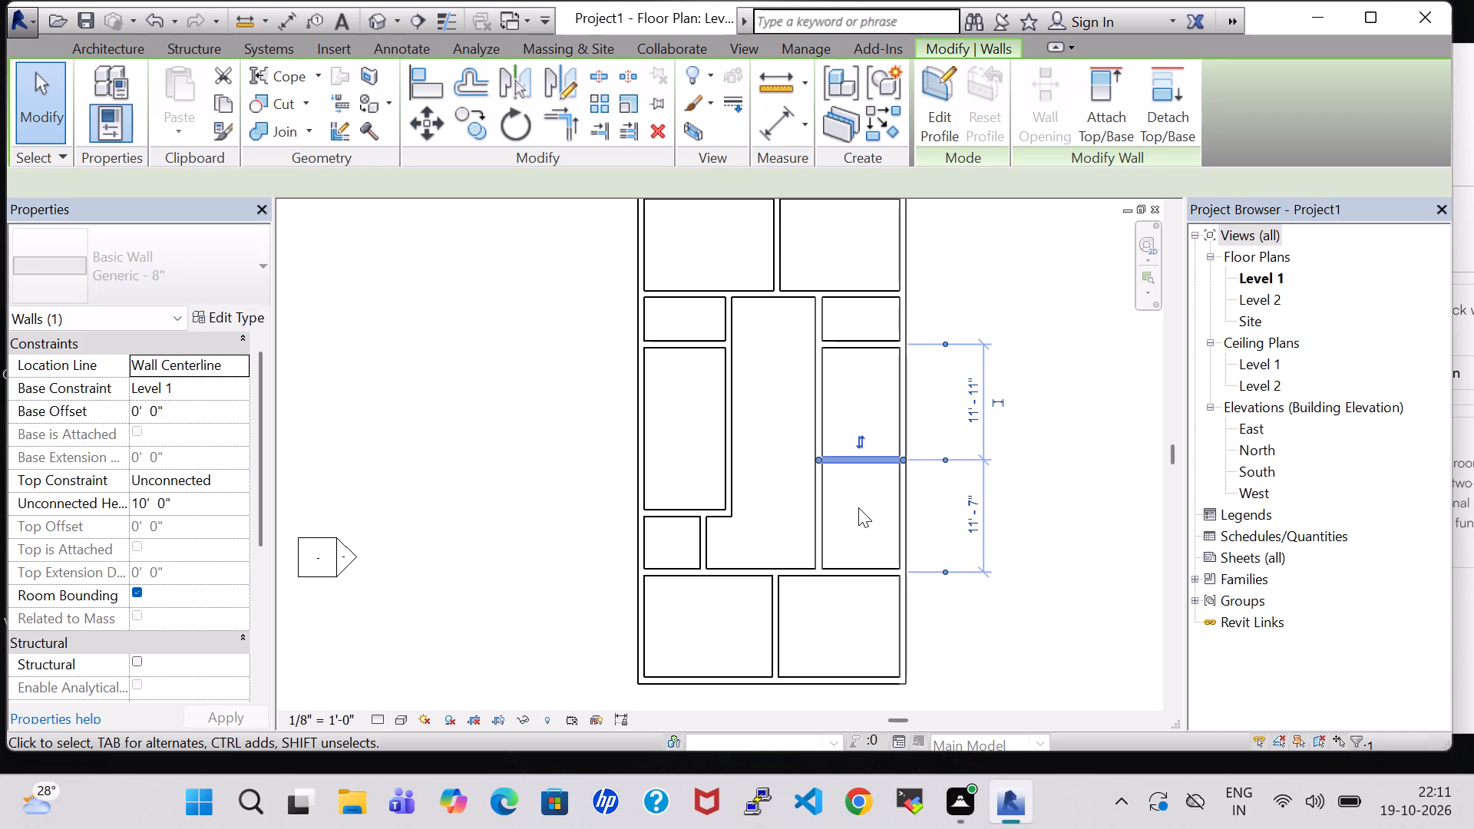
left_click(849, 570)
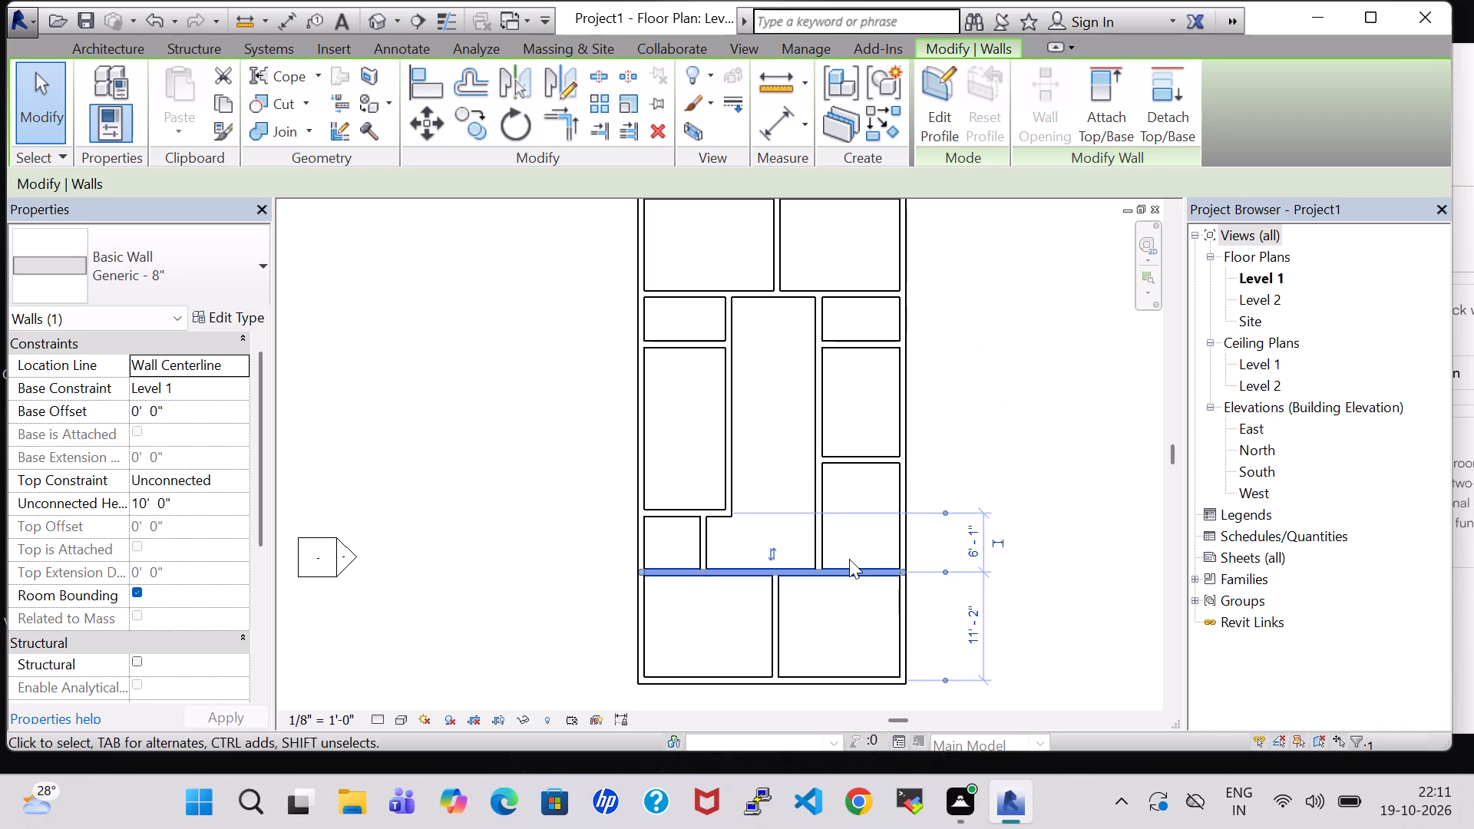
left_click(1059, 414)
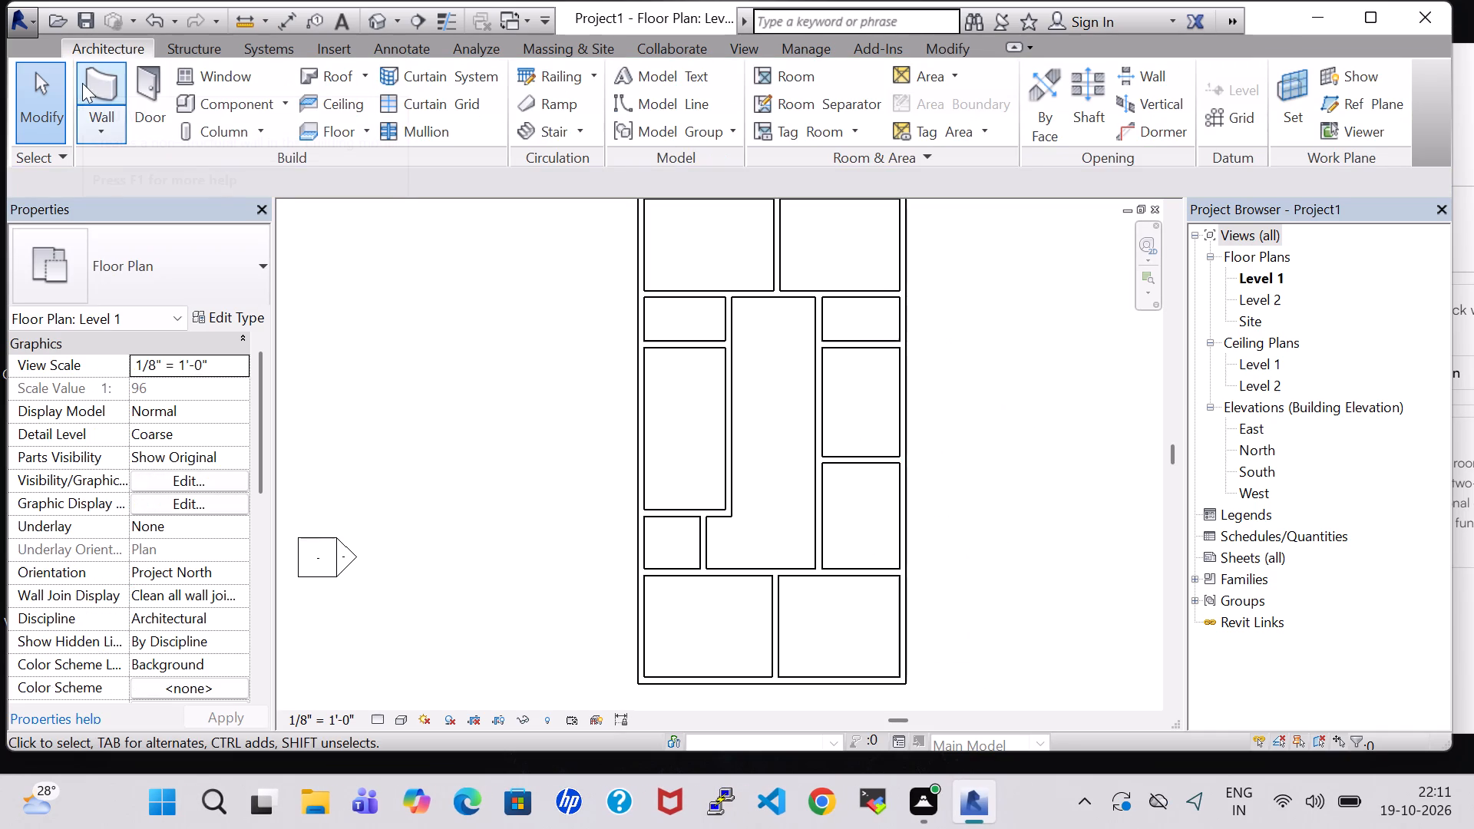
Draw a horizontal wall about 8'-8" long across the lower right-hand room, about 4'-4" below the partition just moved.
left_click(101, 84)
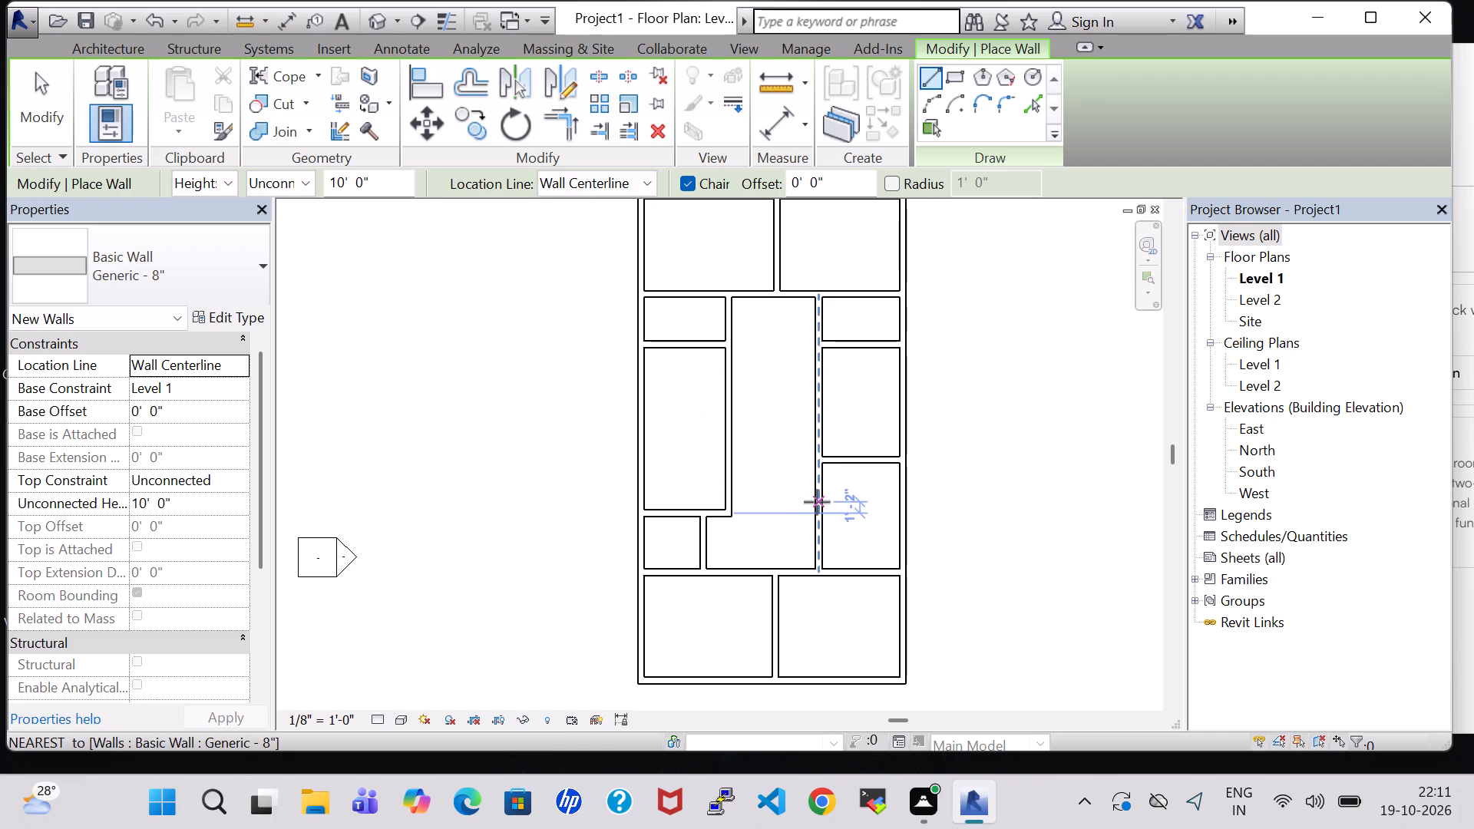
left_click(817, 502)
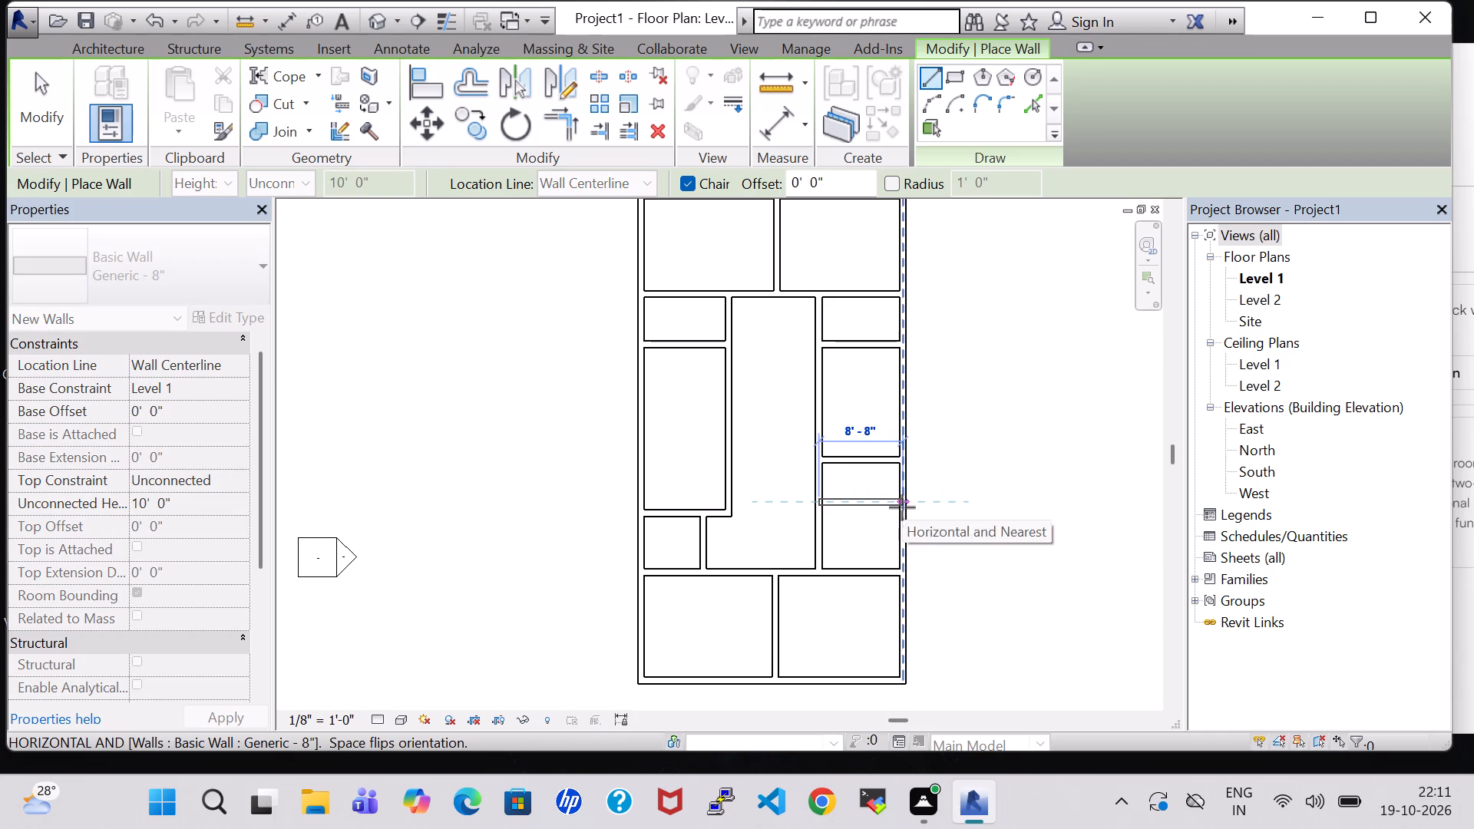
left_click(902, 507)
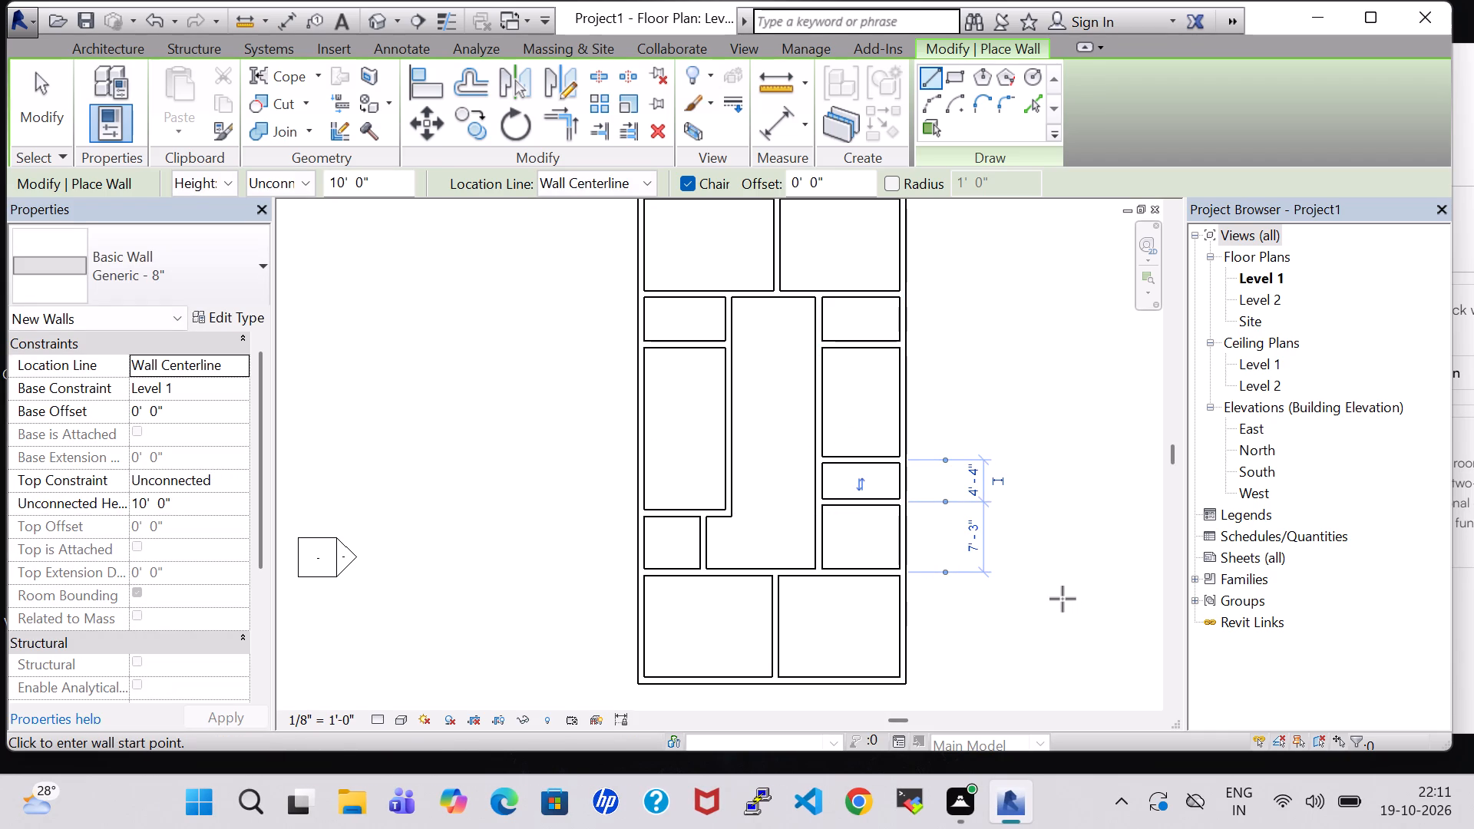
key("Escape")
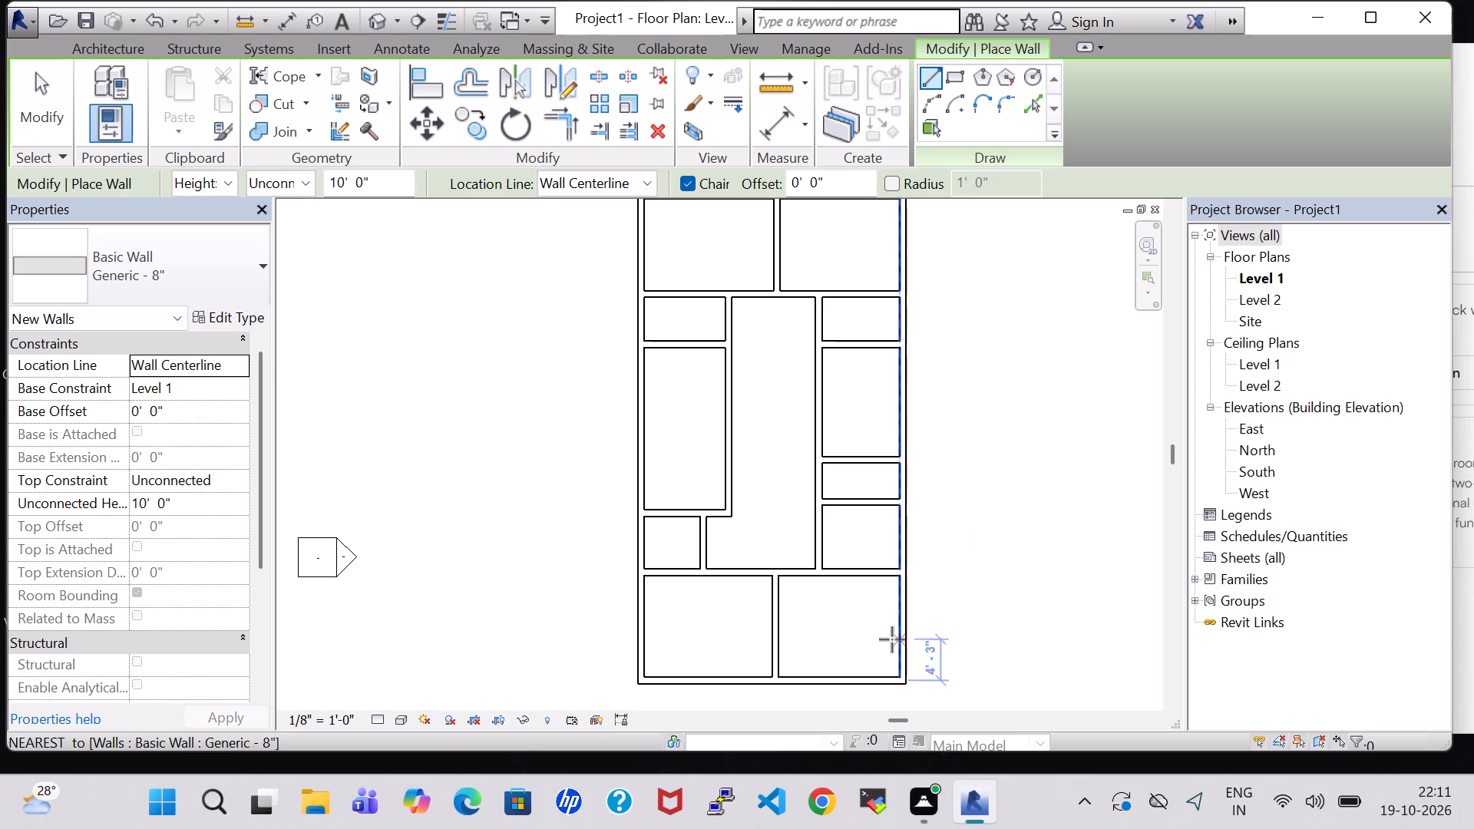
key("Escape")
Move the full-width wall above the two bottom rooms up about 1'-0", so it stands 12'-2" from the bottom exterior wall.
left_click(874, 573)
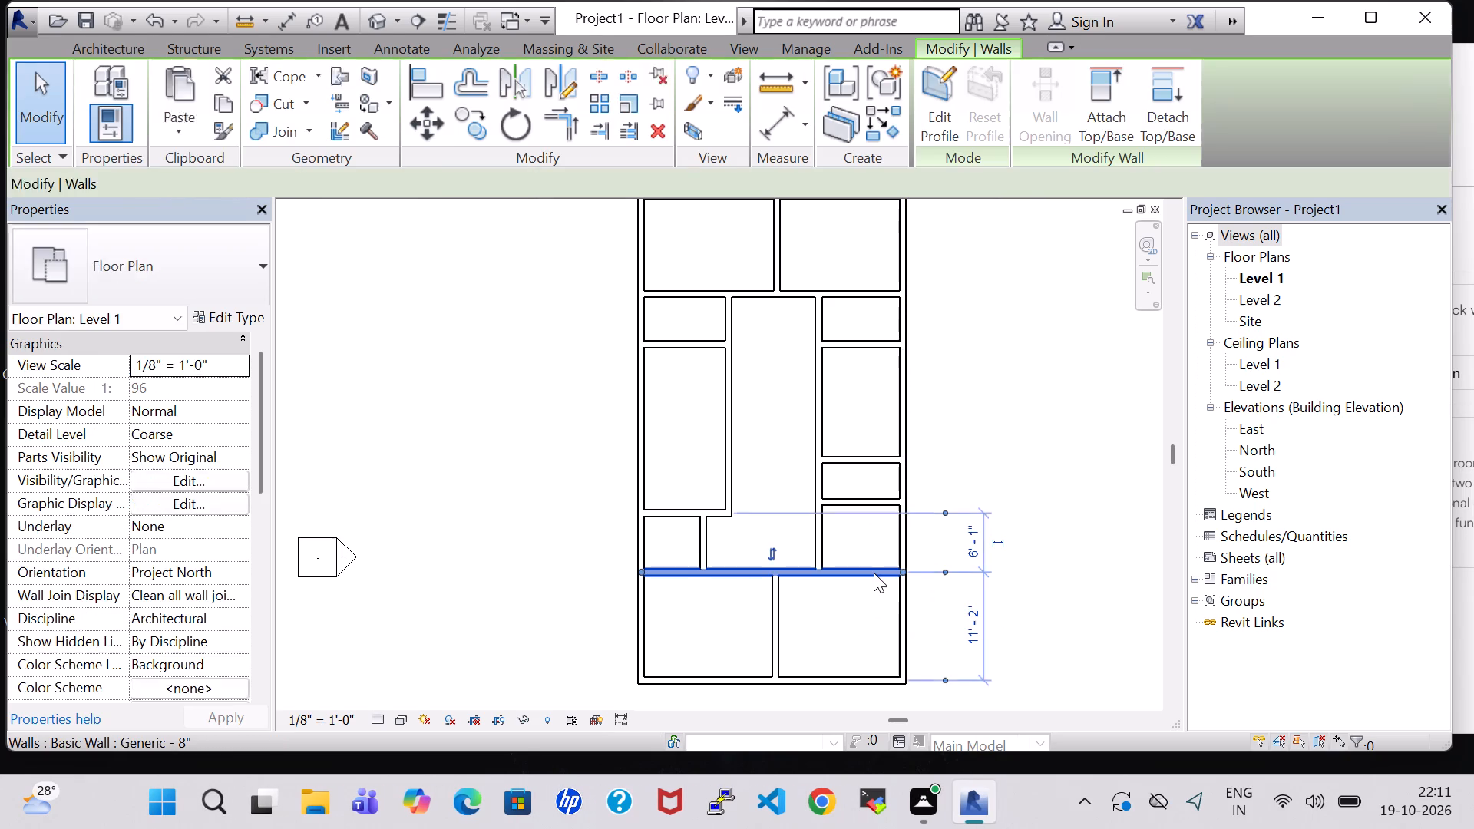
key("Up")
key("Up")
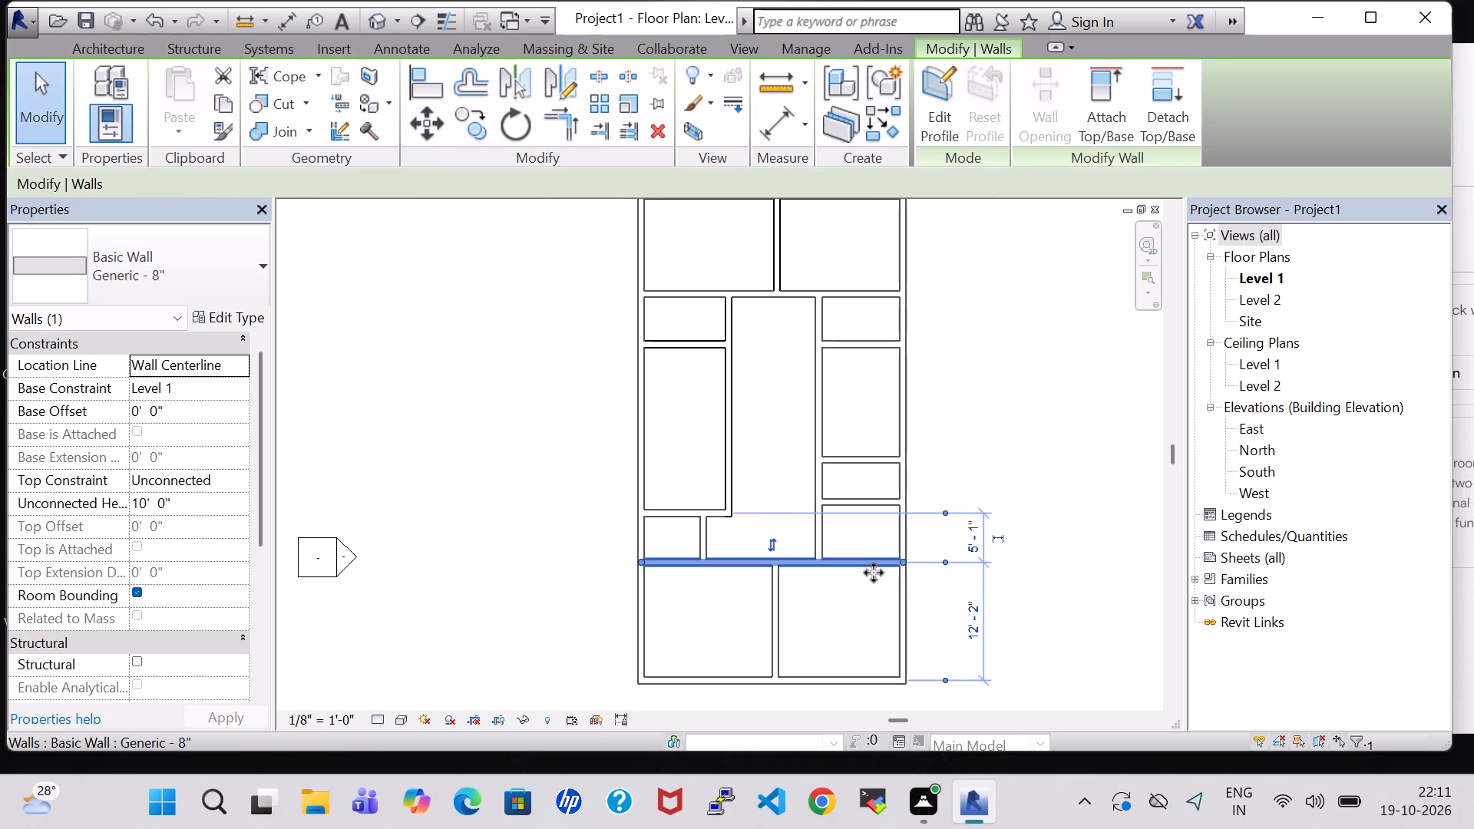
left_click(975, 425)
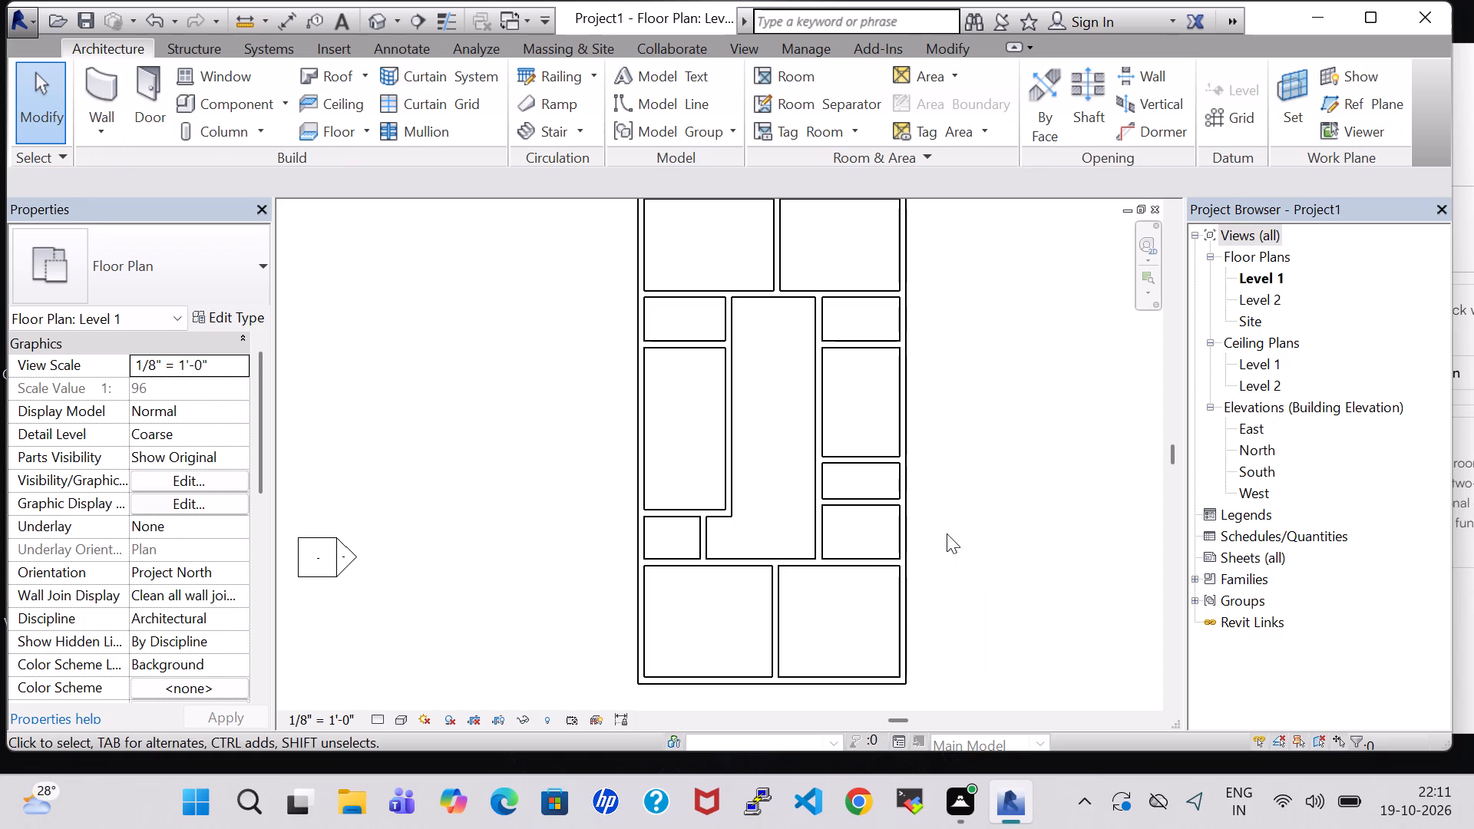
Draw a horizontal wall across the bottom-right room, about 3'-6" above the bottom exterior wall.
left_click(119, 76)
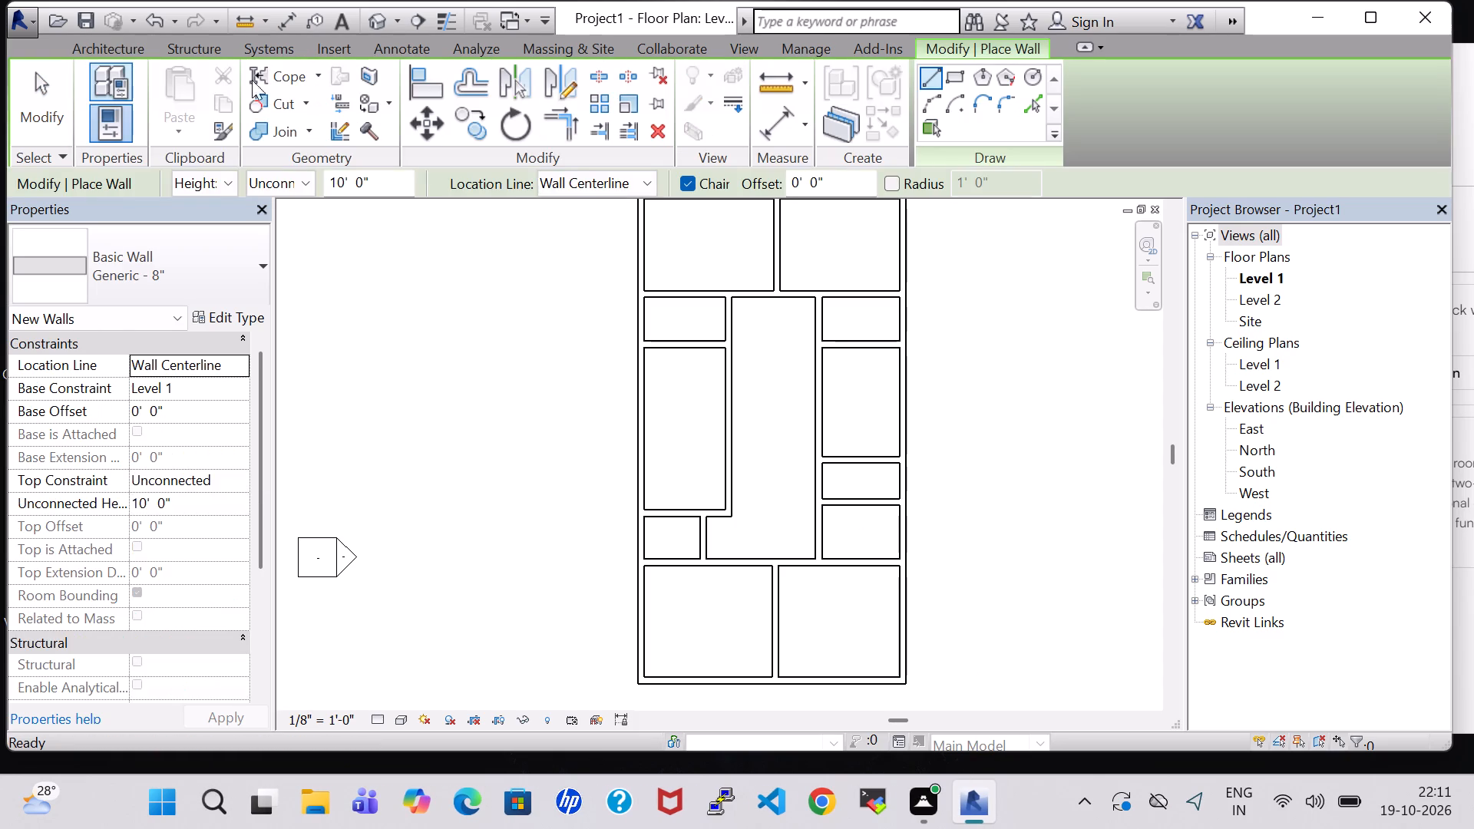
left_click(777, 646)
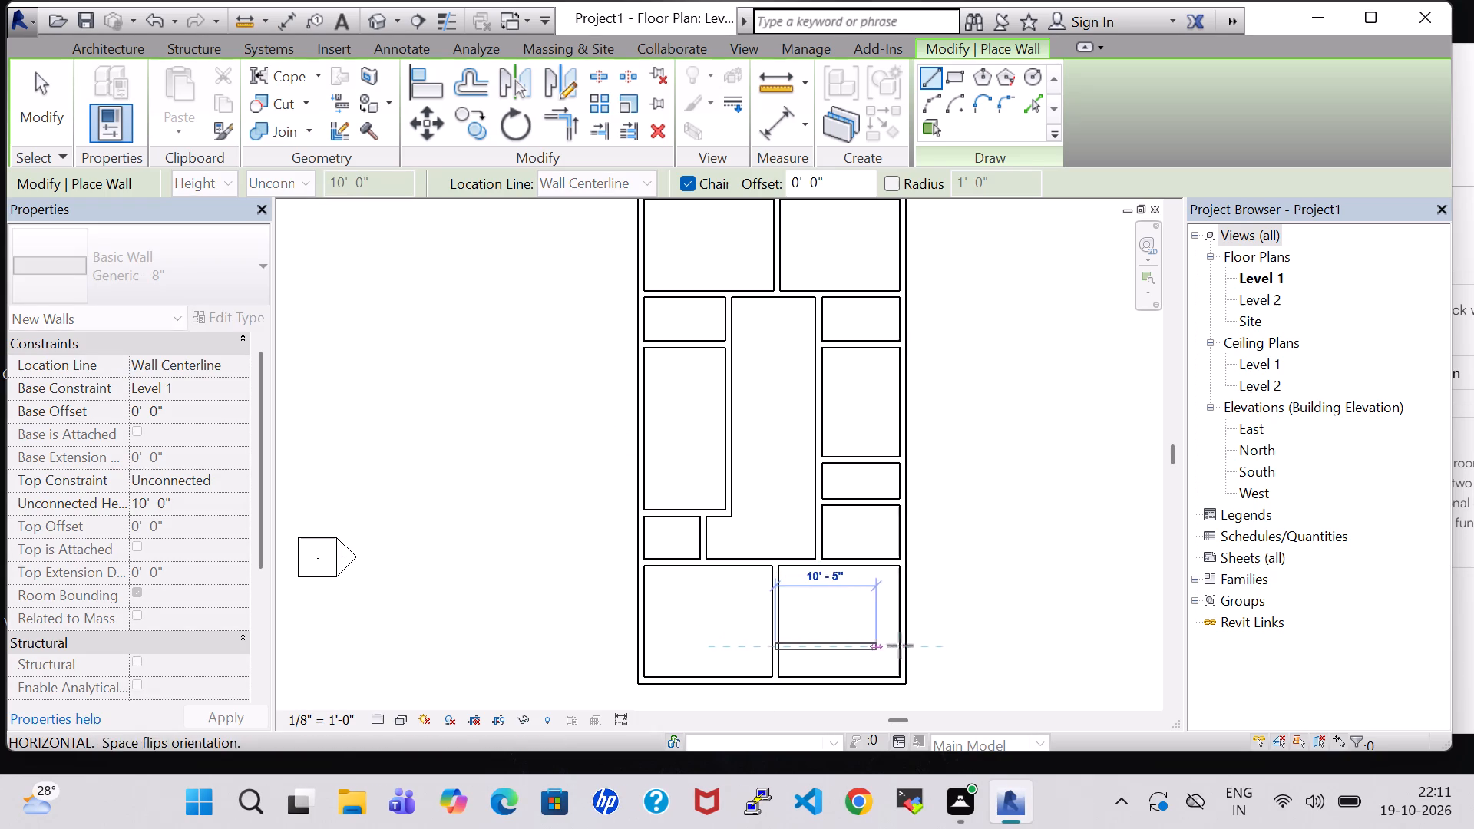
left_click(906, 648)
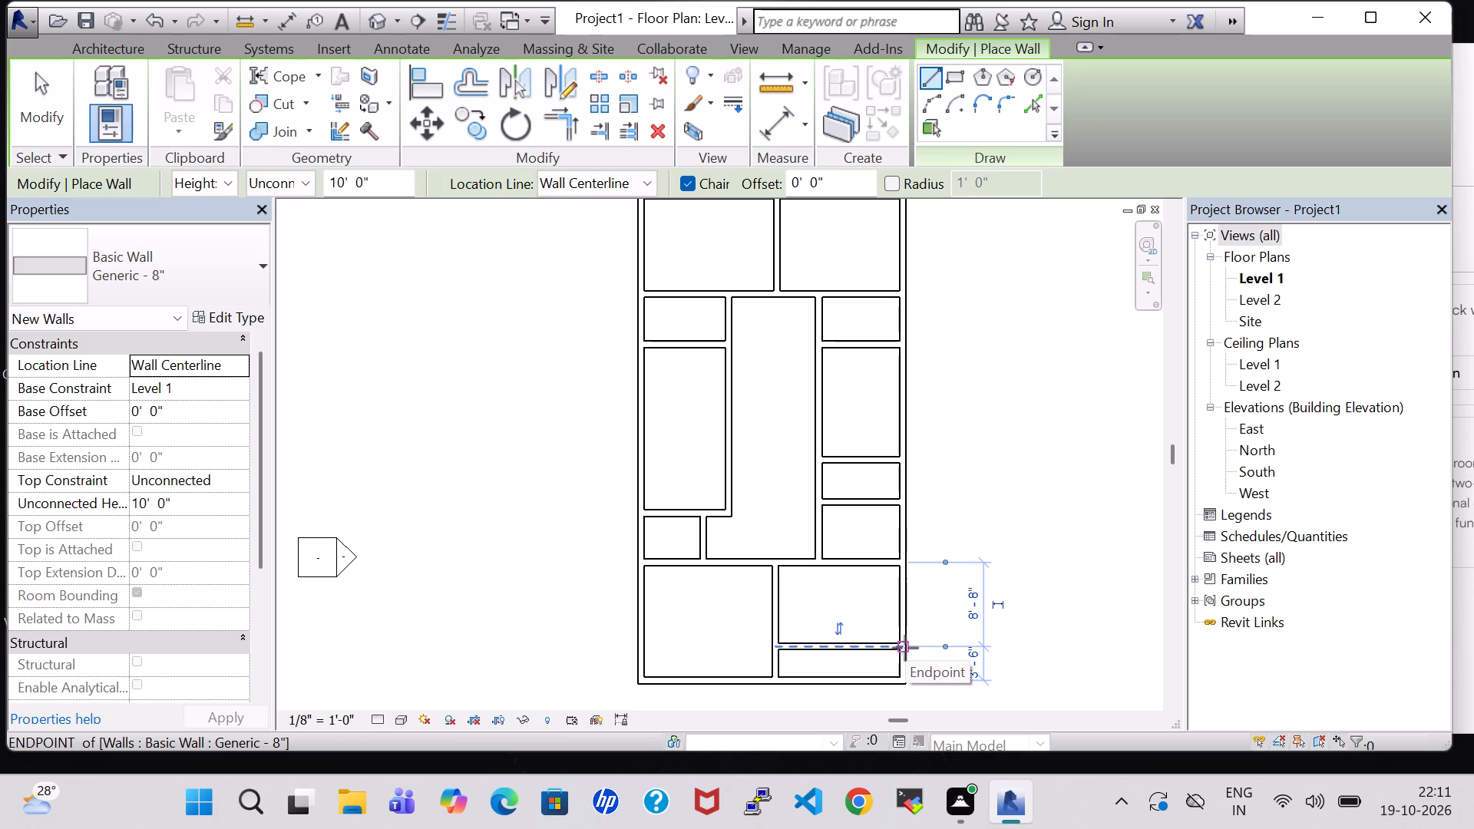
key("Escape")
key("Escape")
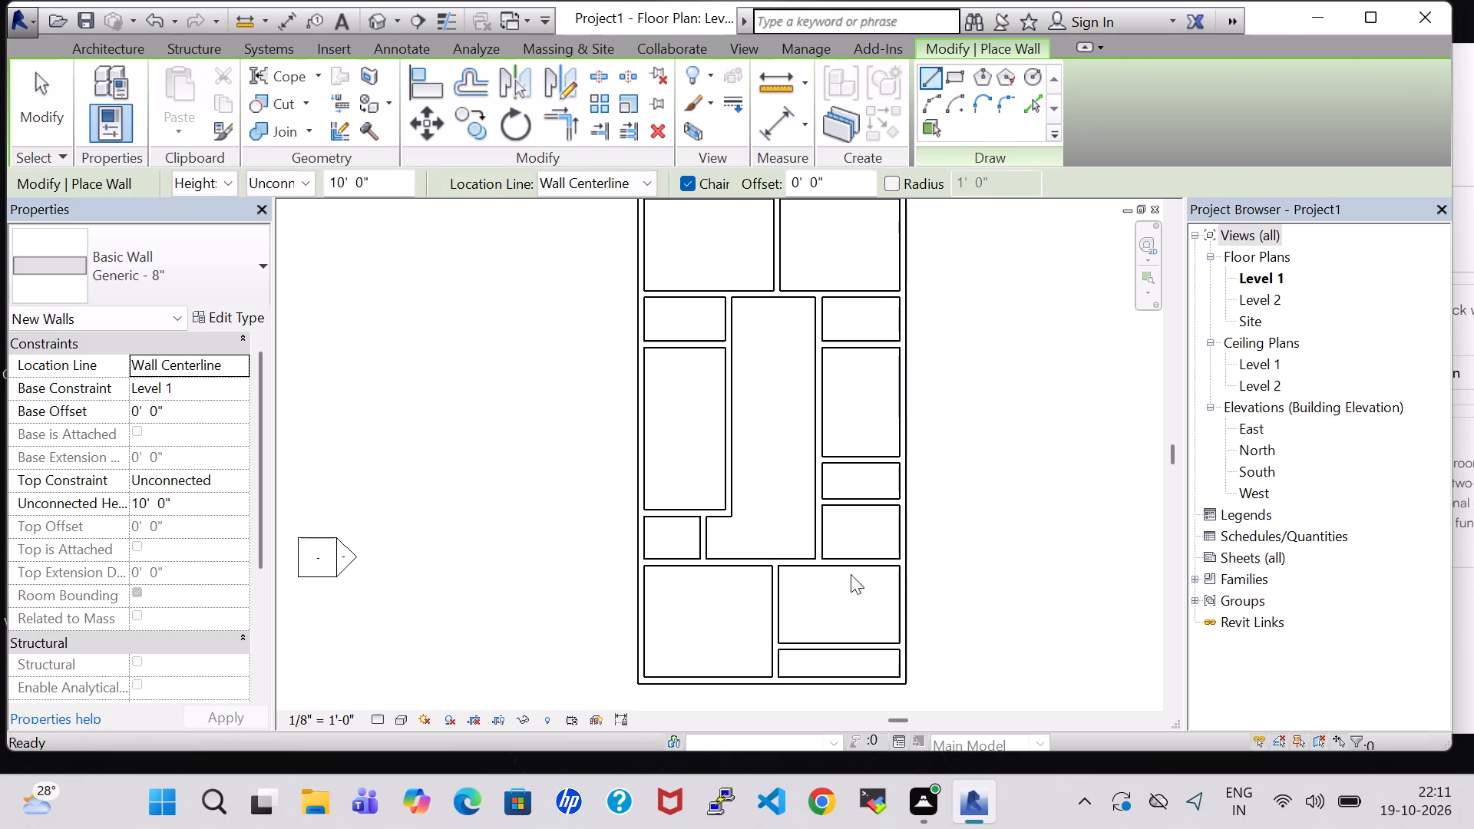
Duplicate the wall type of the partition between the two top rooms and name the new type INNER 6".
left_click(770, 269)
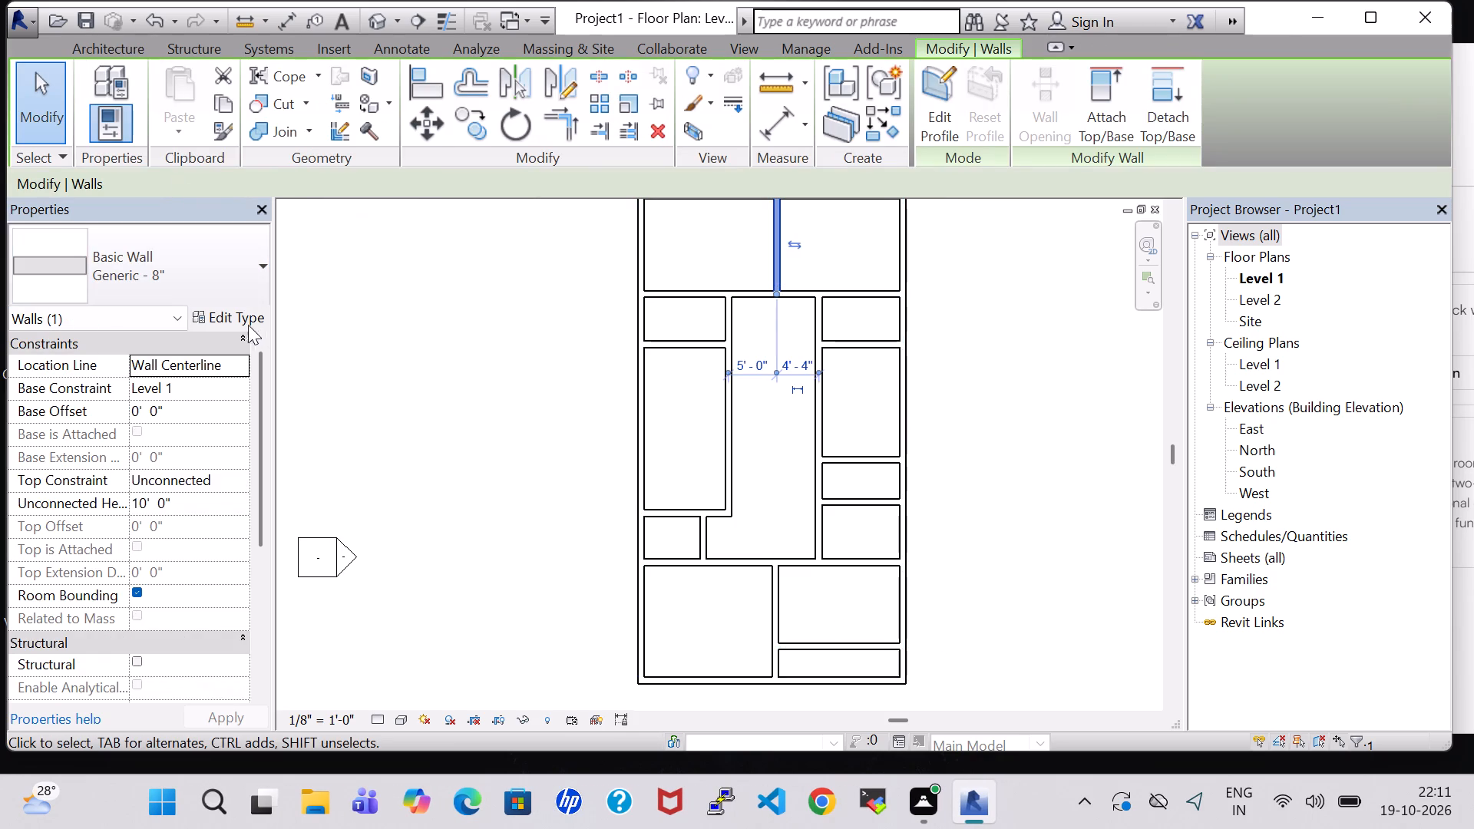
left_click(243, 323)
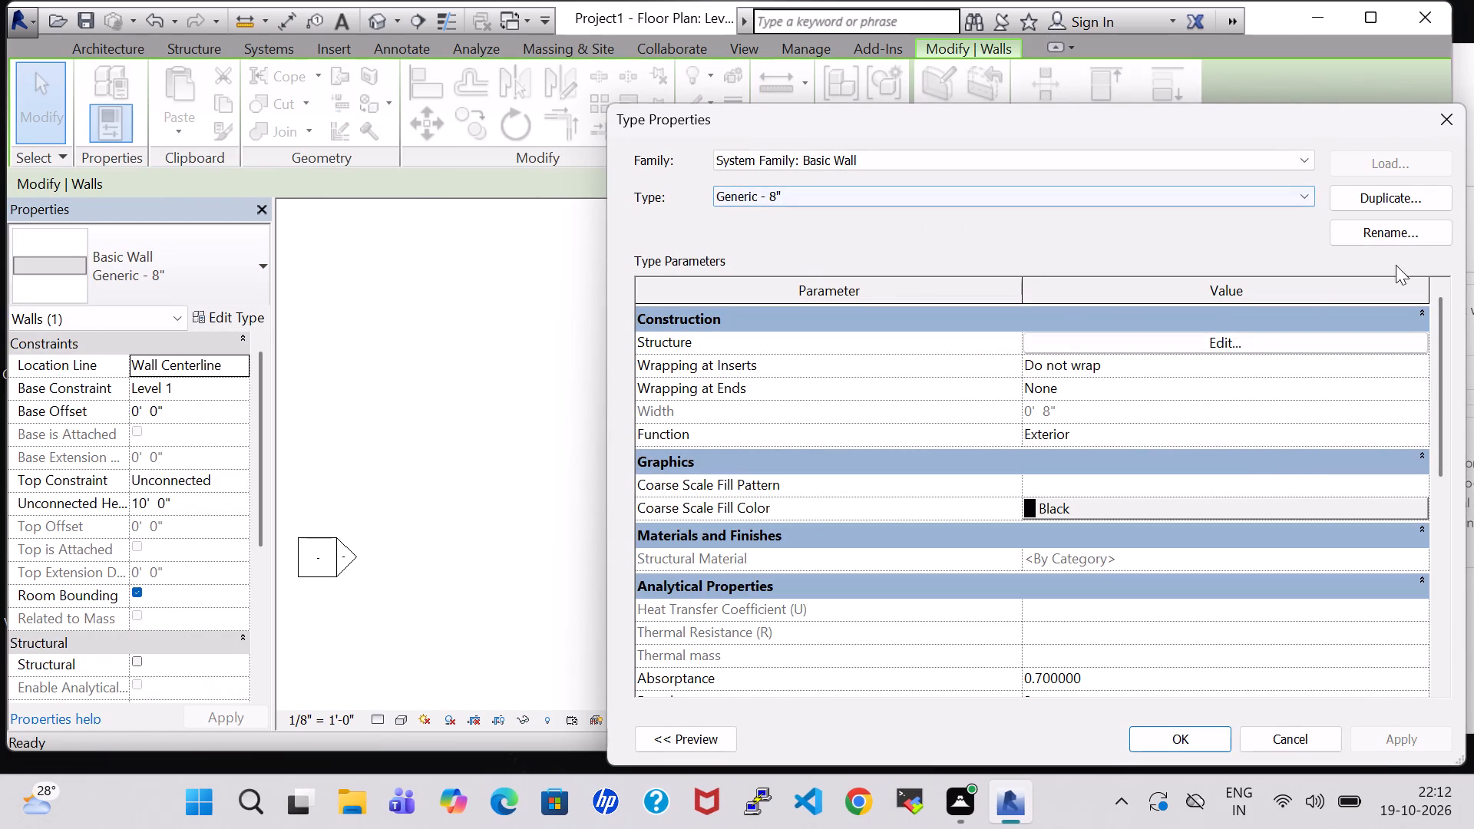
left_click(1410, 190)
left_click(1073, 423)
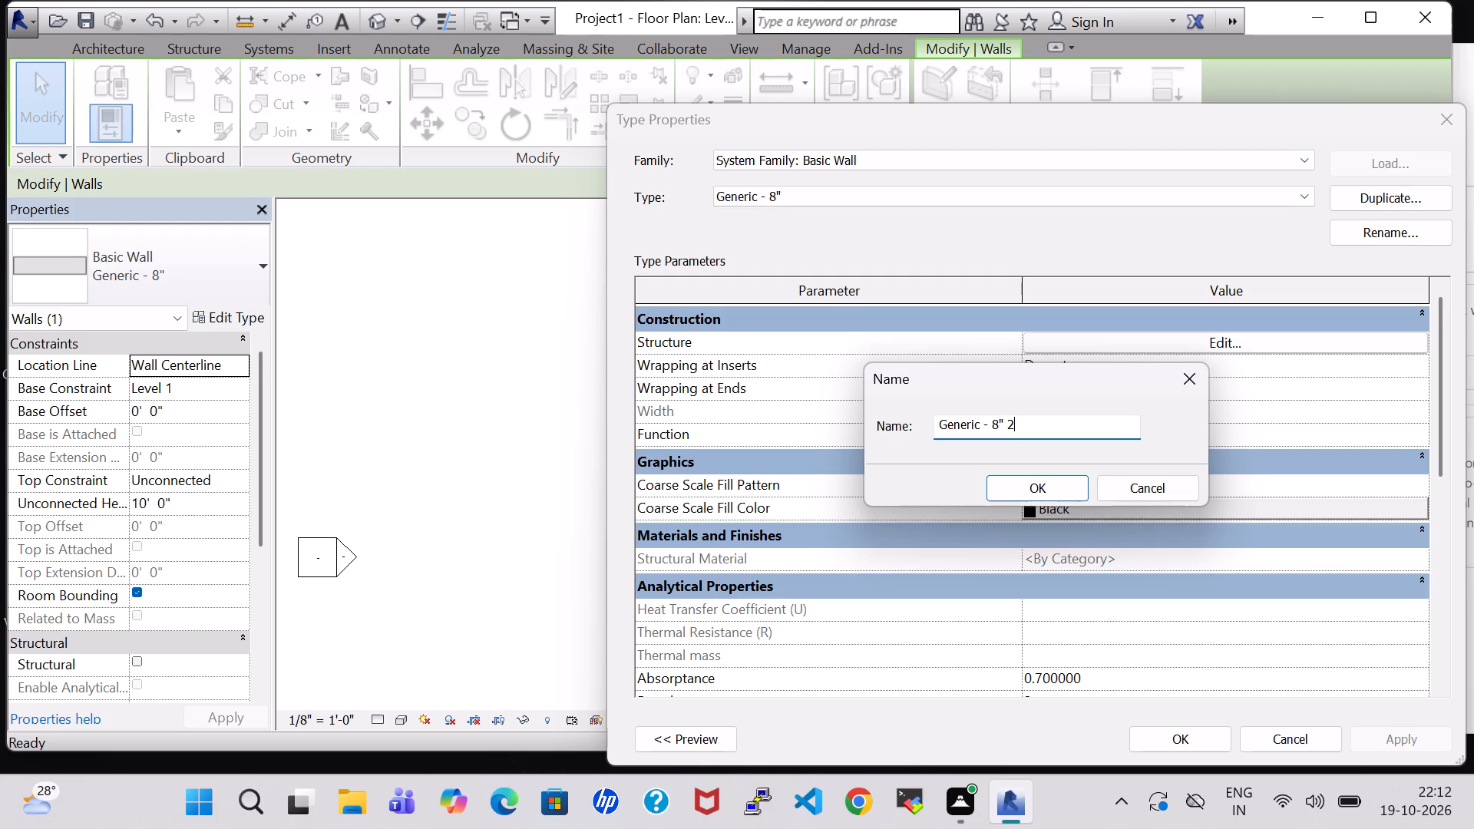
key("BackSpace")
key("BackSpace")
key("BackSpace")
key("BackSpace")
key("BackSpace")
key("BackSpace")
key("BackSpace")
key("BackSpace")
key("BackSpace")
key("BackSpace")
key("BackSpace")
key("BackSpace")
key("BackSpace")
key("BackSpace")
key("BackSpace")
key("BackSpace")
key("BackSpace")
key("BackSpace")
key("BackSpace")
key("BackSpace")
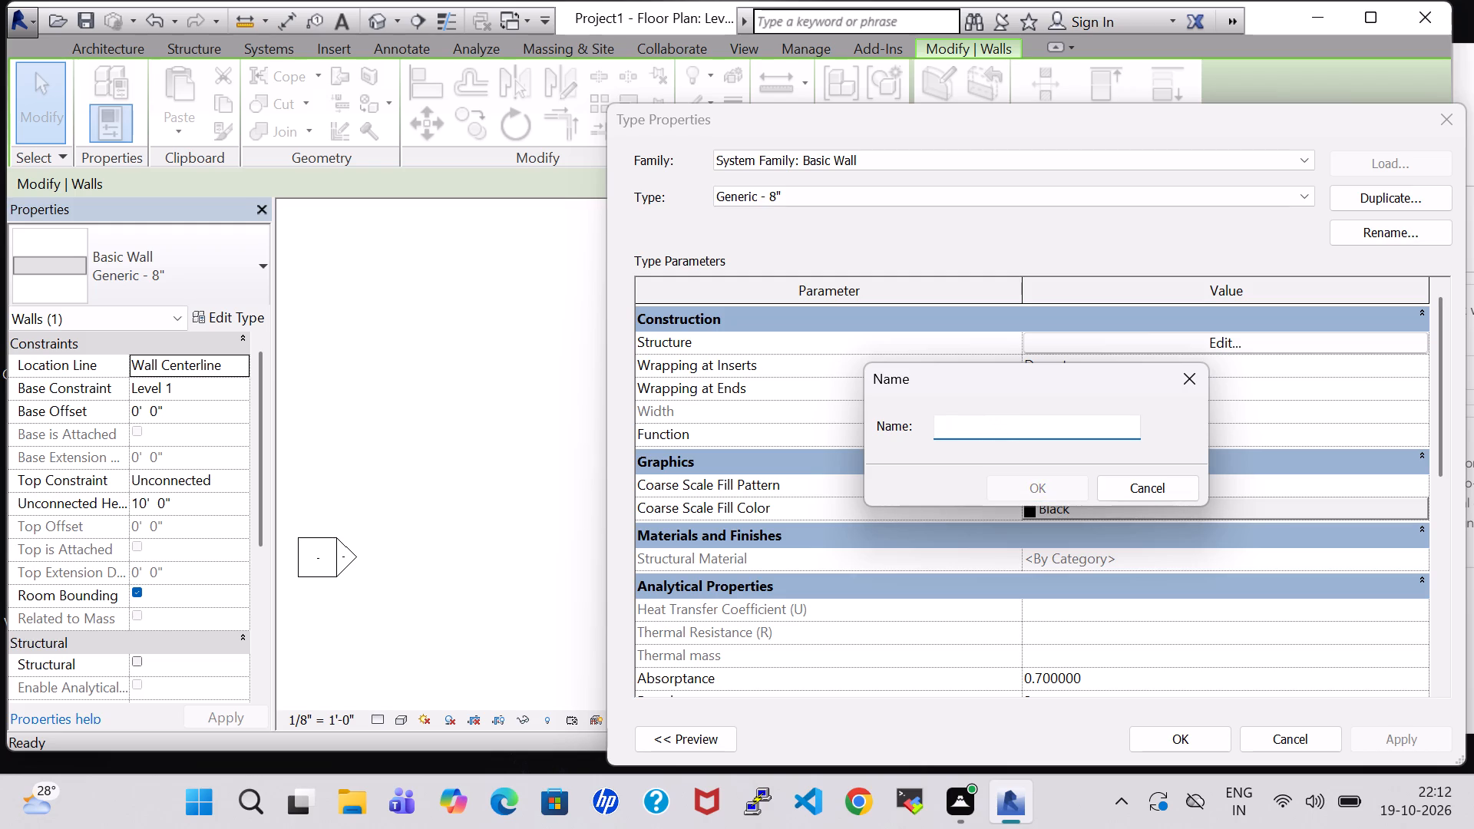
type("INNER")
key("space")
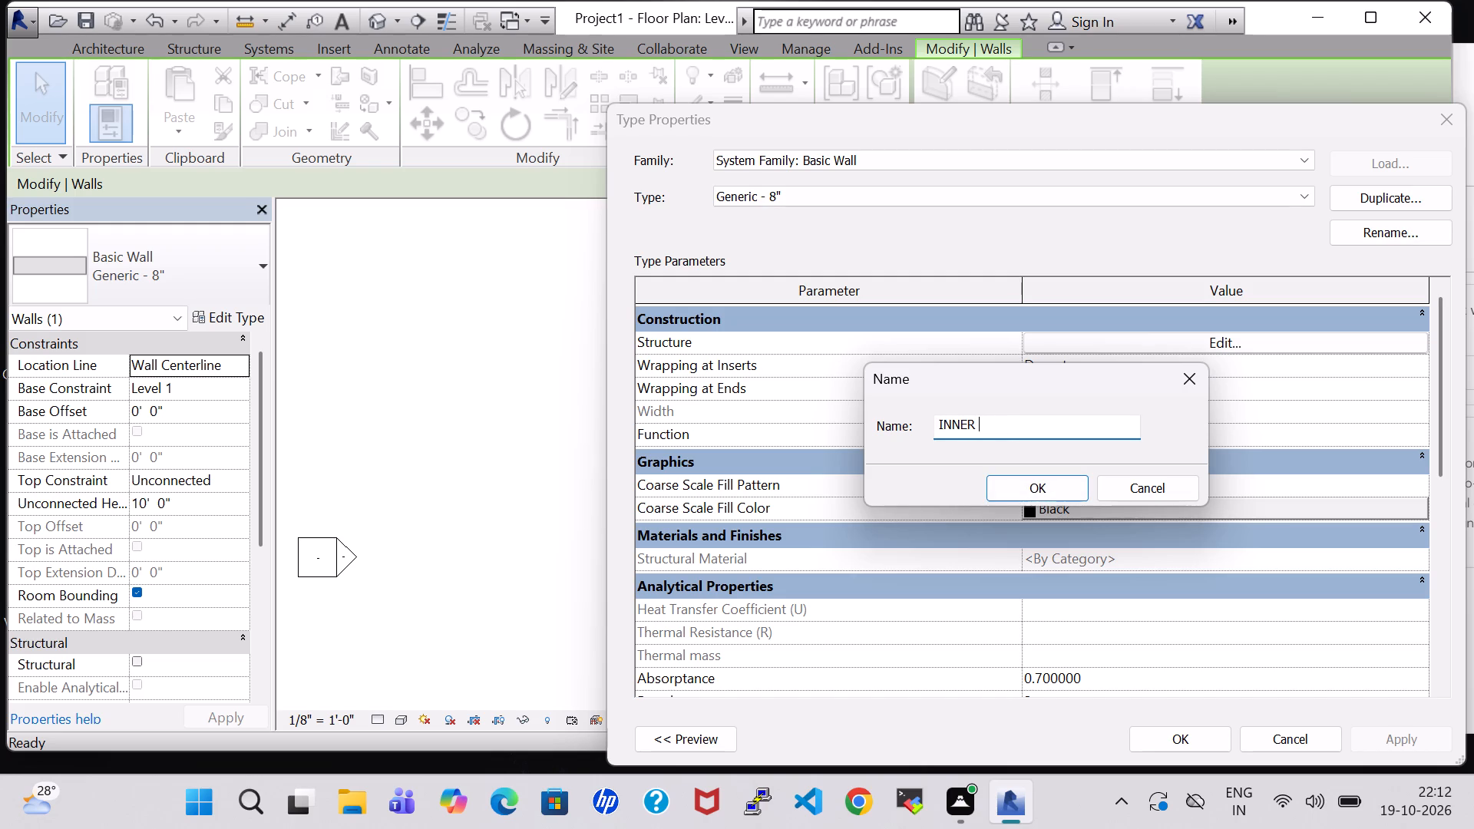
key("6")
key("shift+quotedbl")
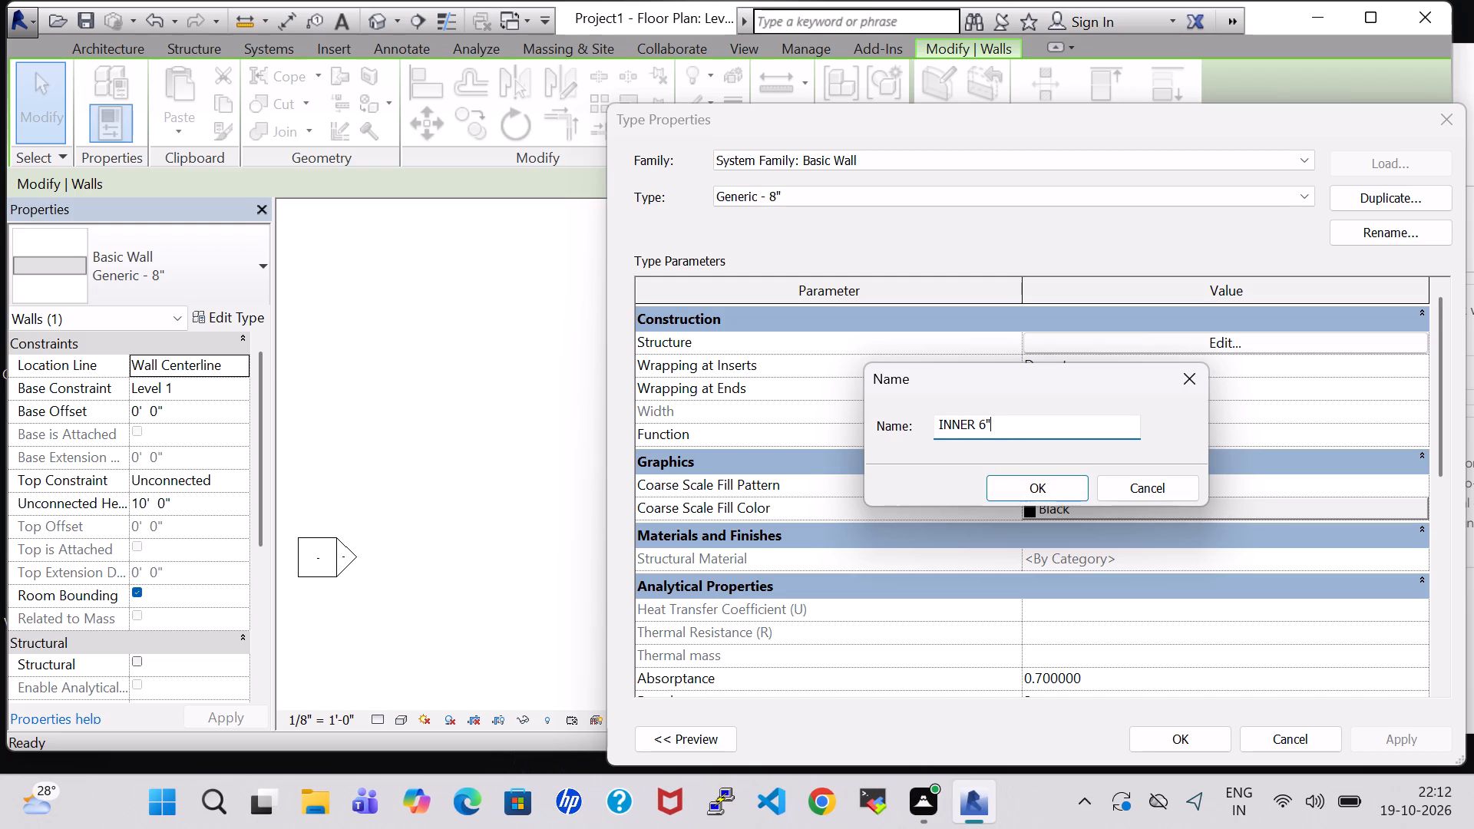
left_click(1052, 489)
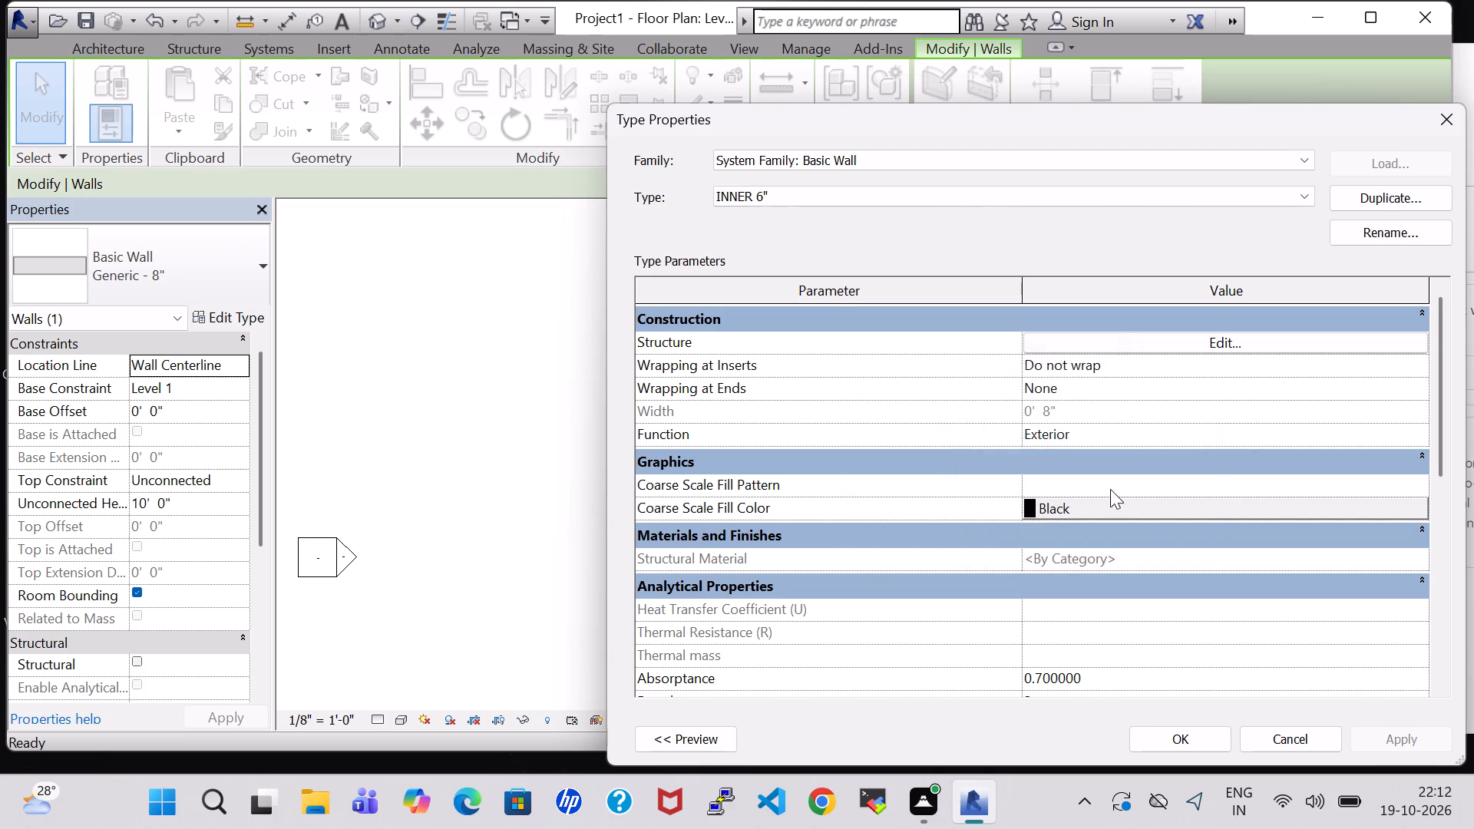
Set the INNER 6" type's structure layer thickness to 6" and apply the type to the selected partition.
left_click(1216, 339)
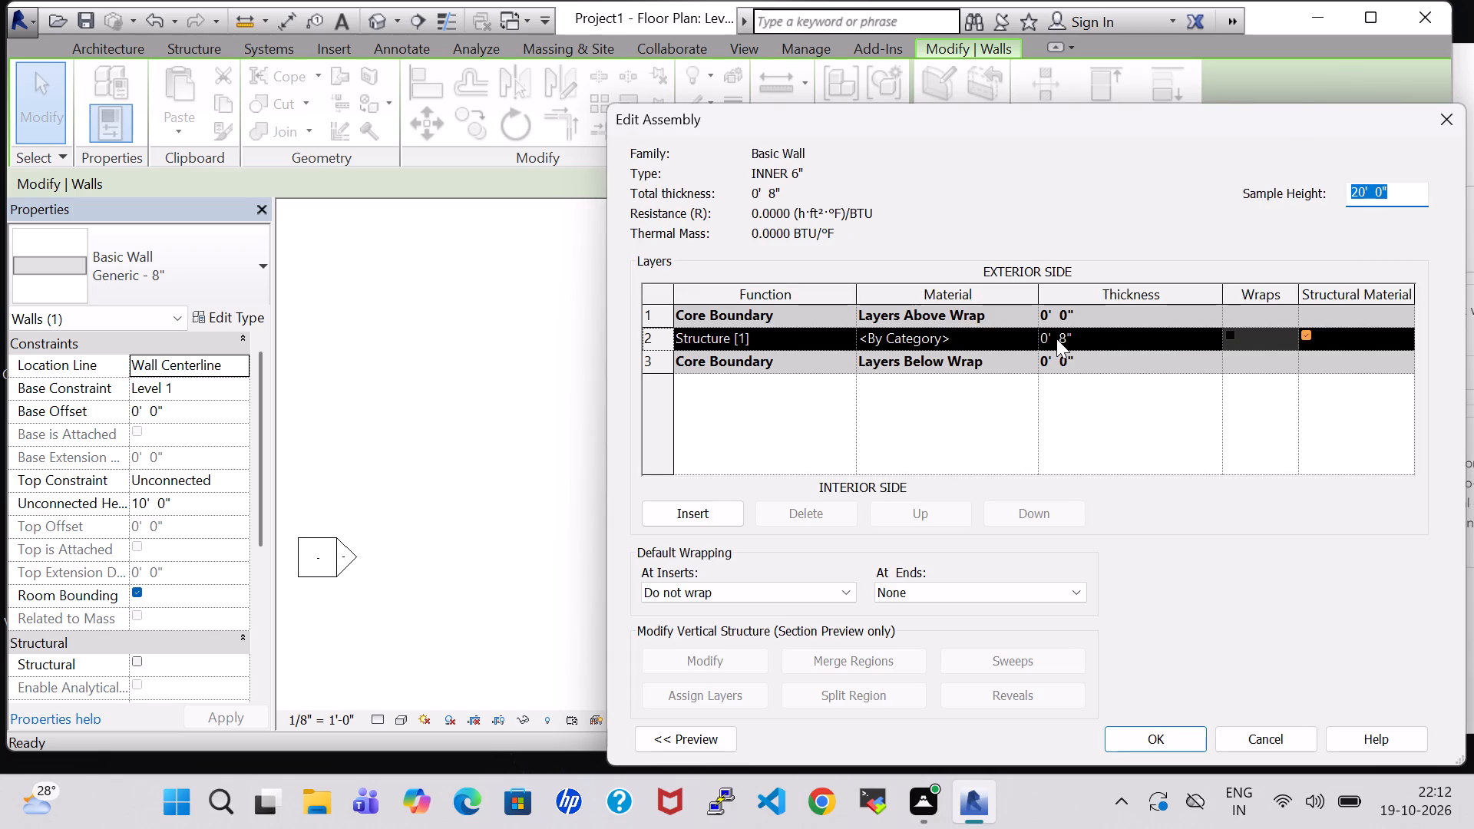
left_click(1073, 343)
left_click(1067, 339)
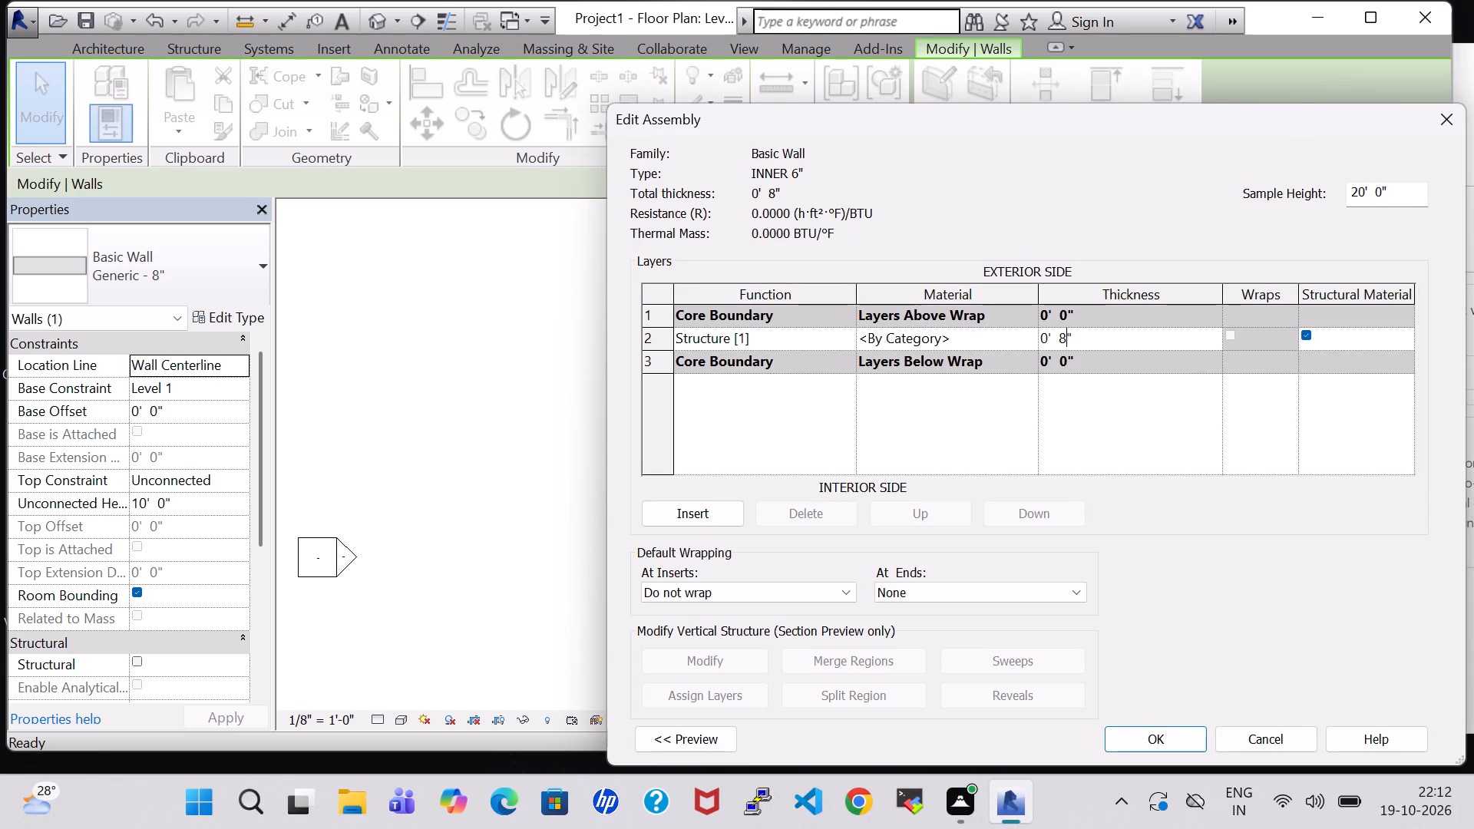
key("BackSpace")
key("6")
left_click(1178, 729)
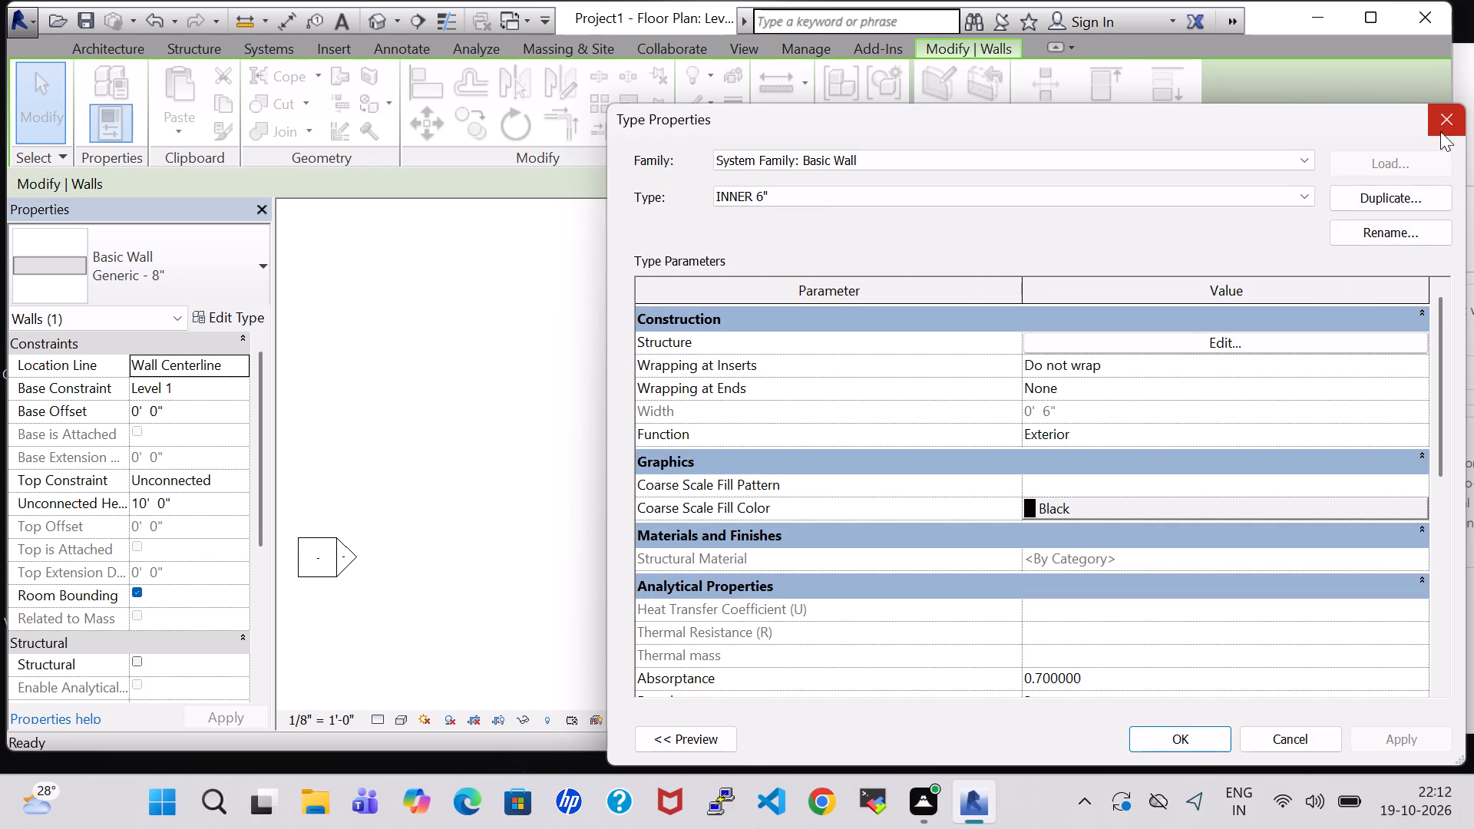
left_click(1203, 751)
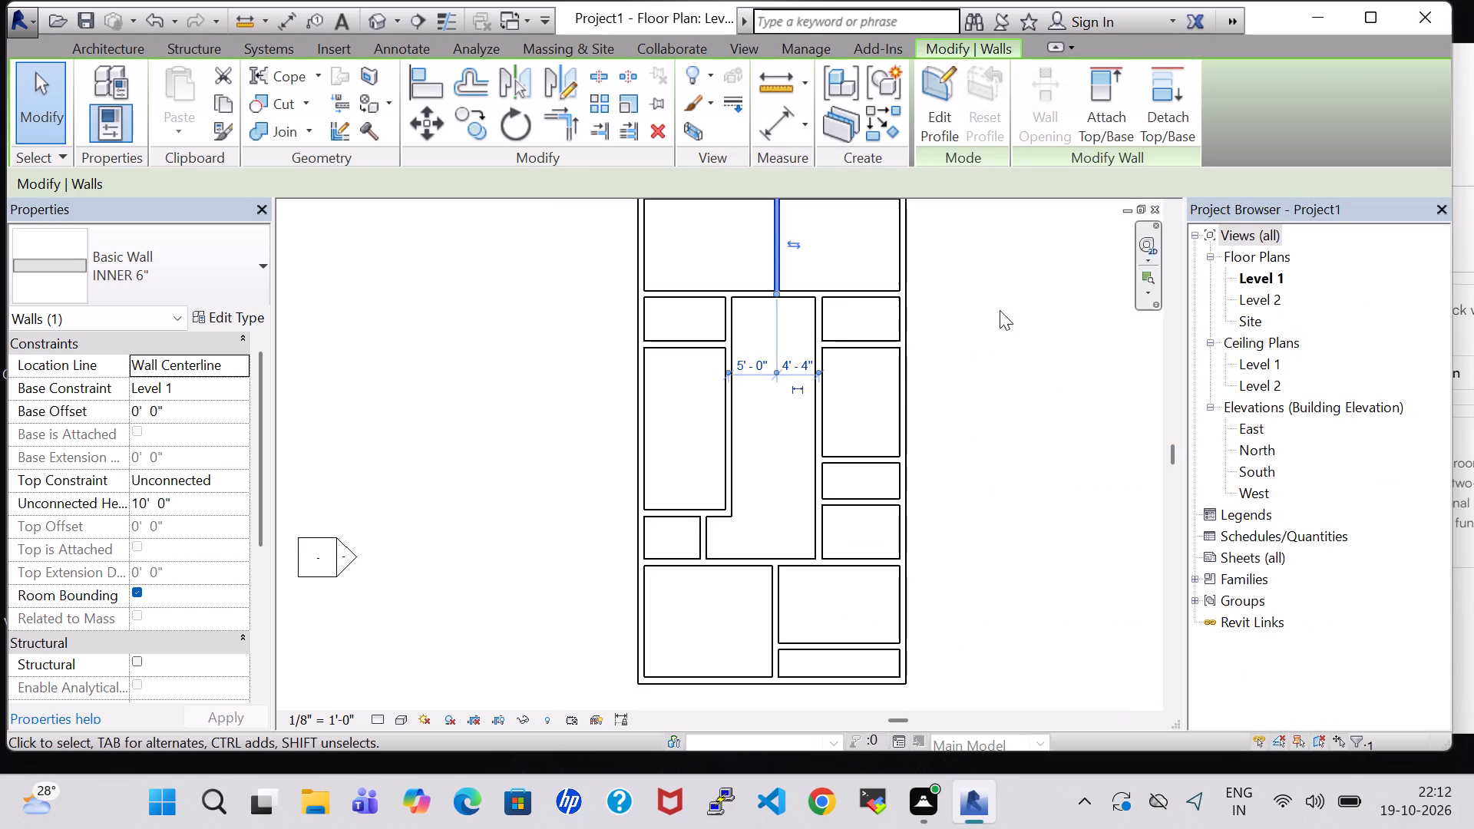
Change the full-width horizontal wall below the two top rooms to the INNER 6" wall type.
left_click(664, 289)
left_click(279, 265)
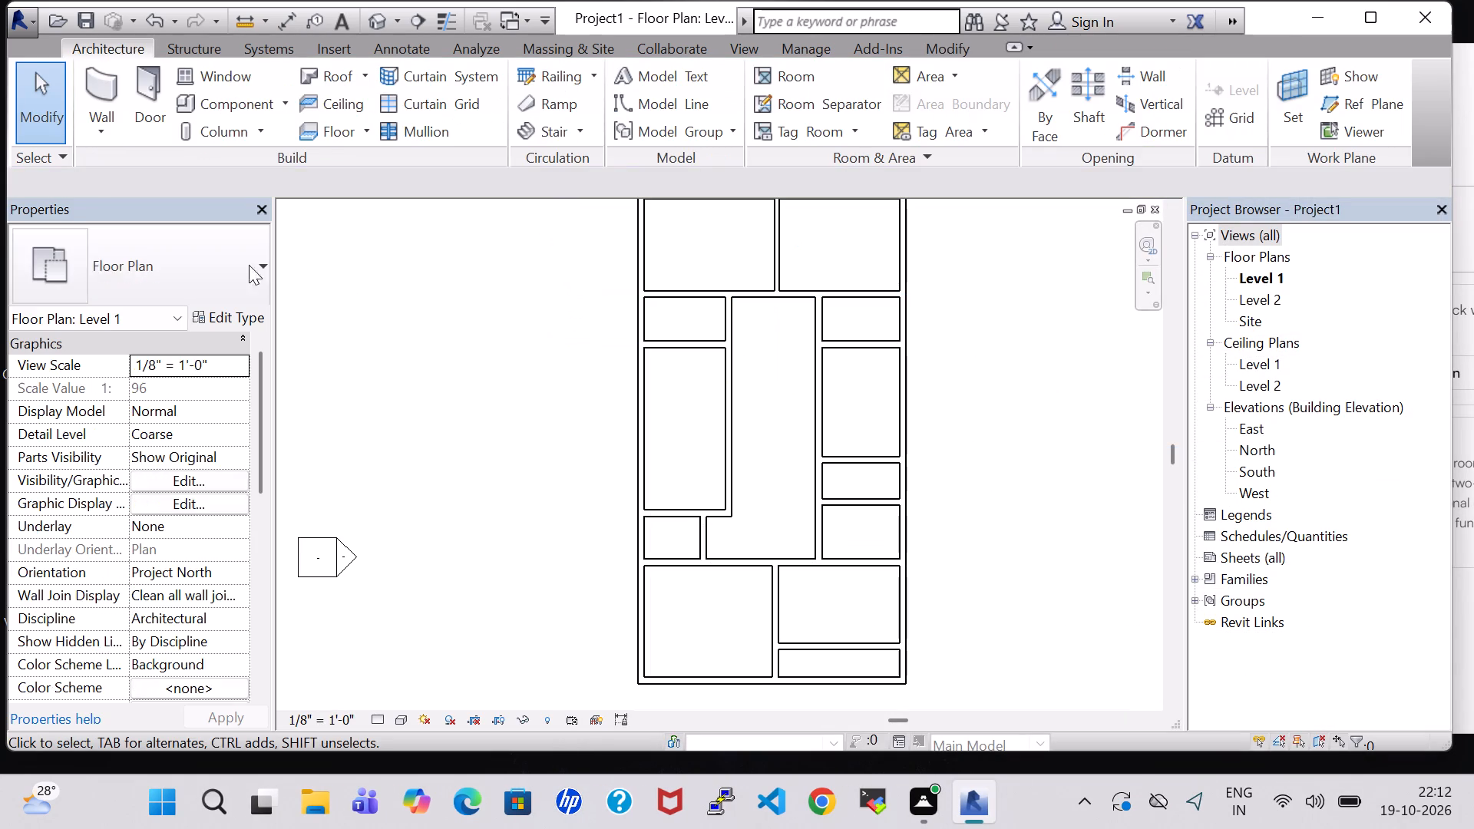
left_click(674, 305)
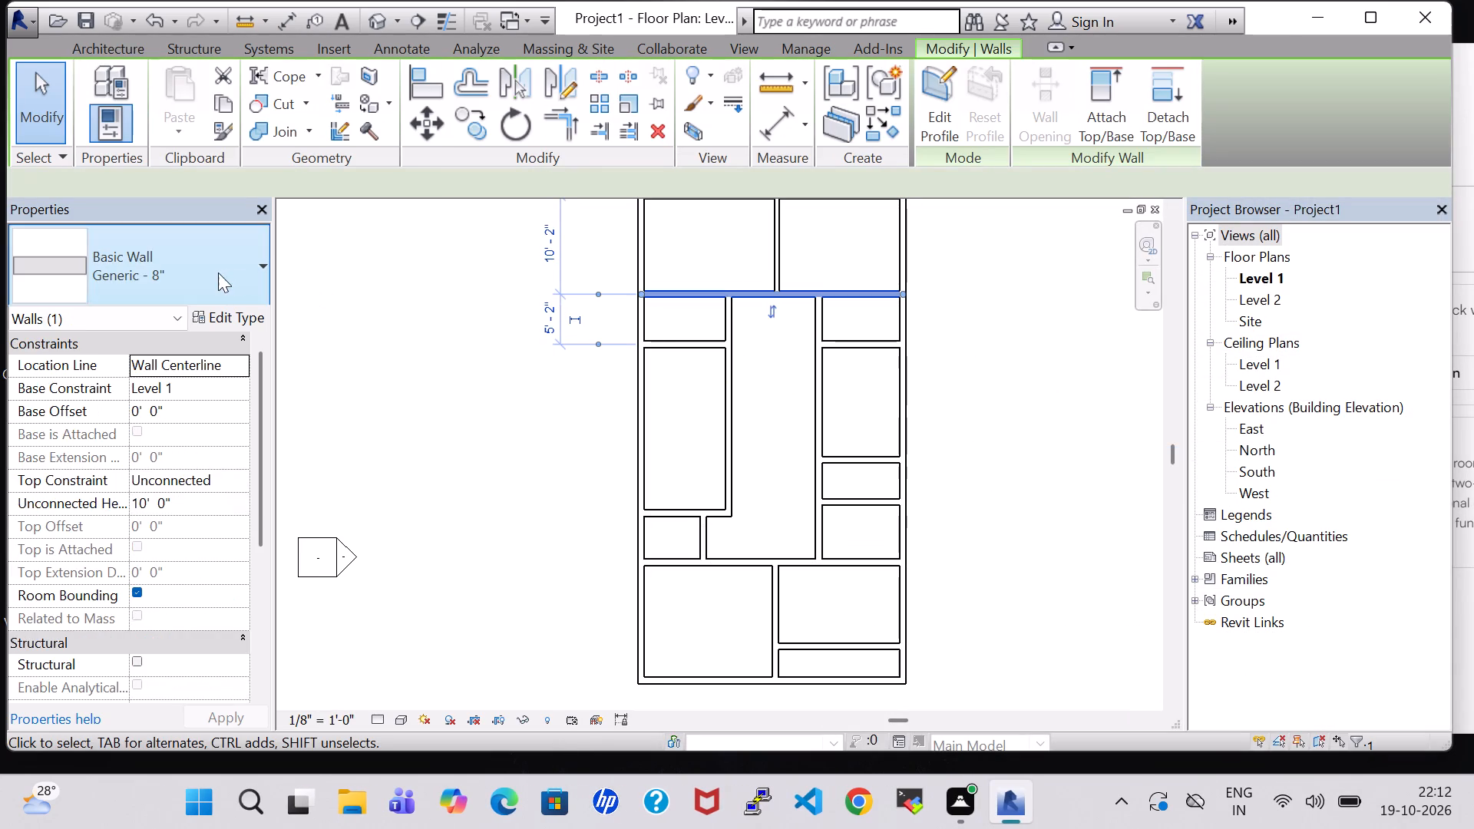
left_click(214, 272)
left_click(464, 335)
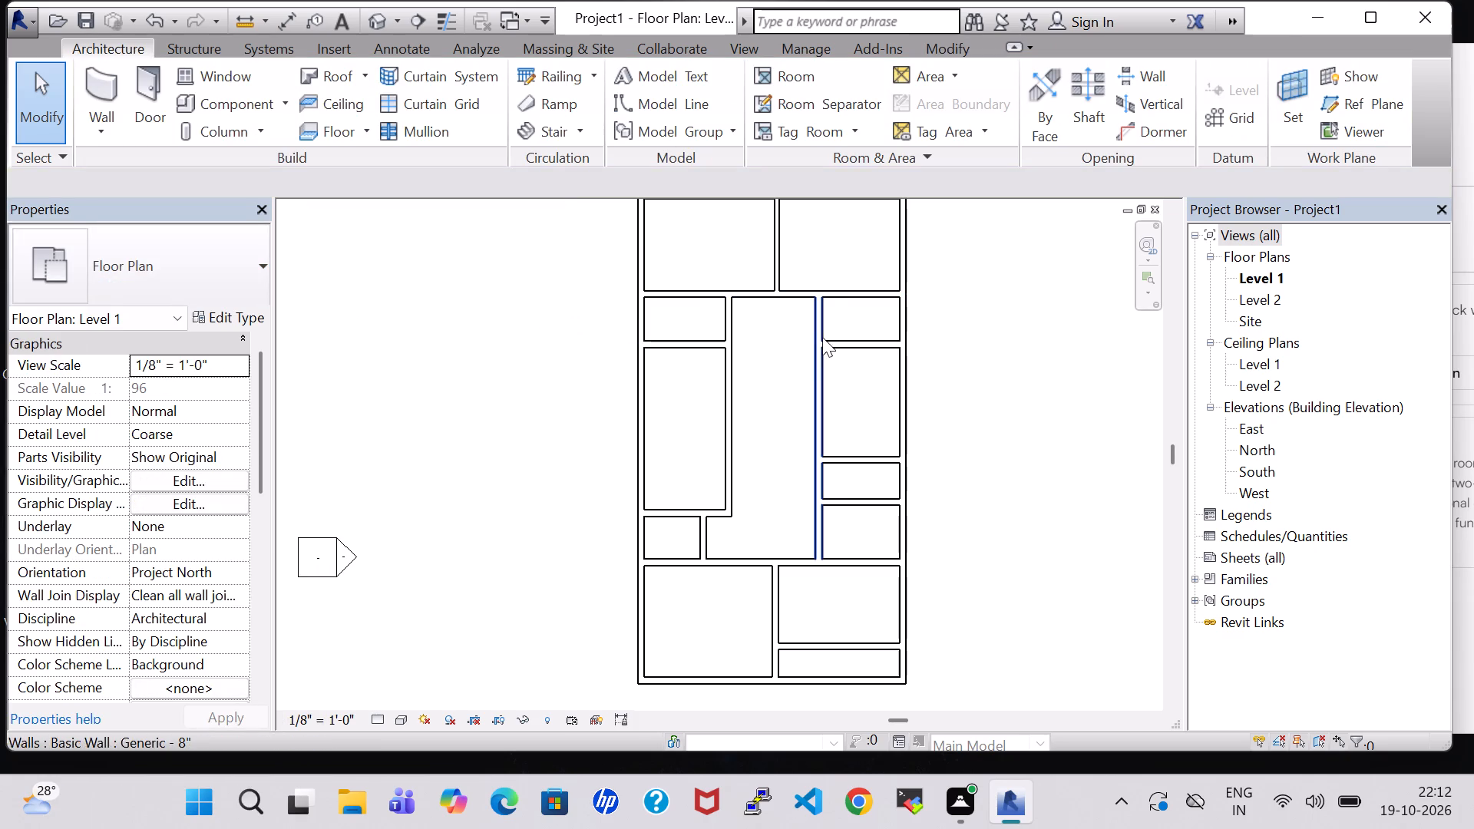
left_click(711, 292)
left_click(203, 272)
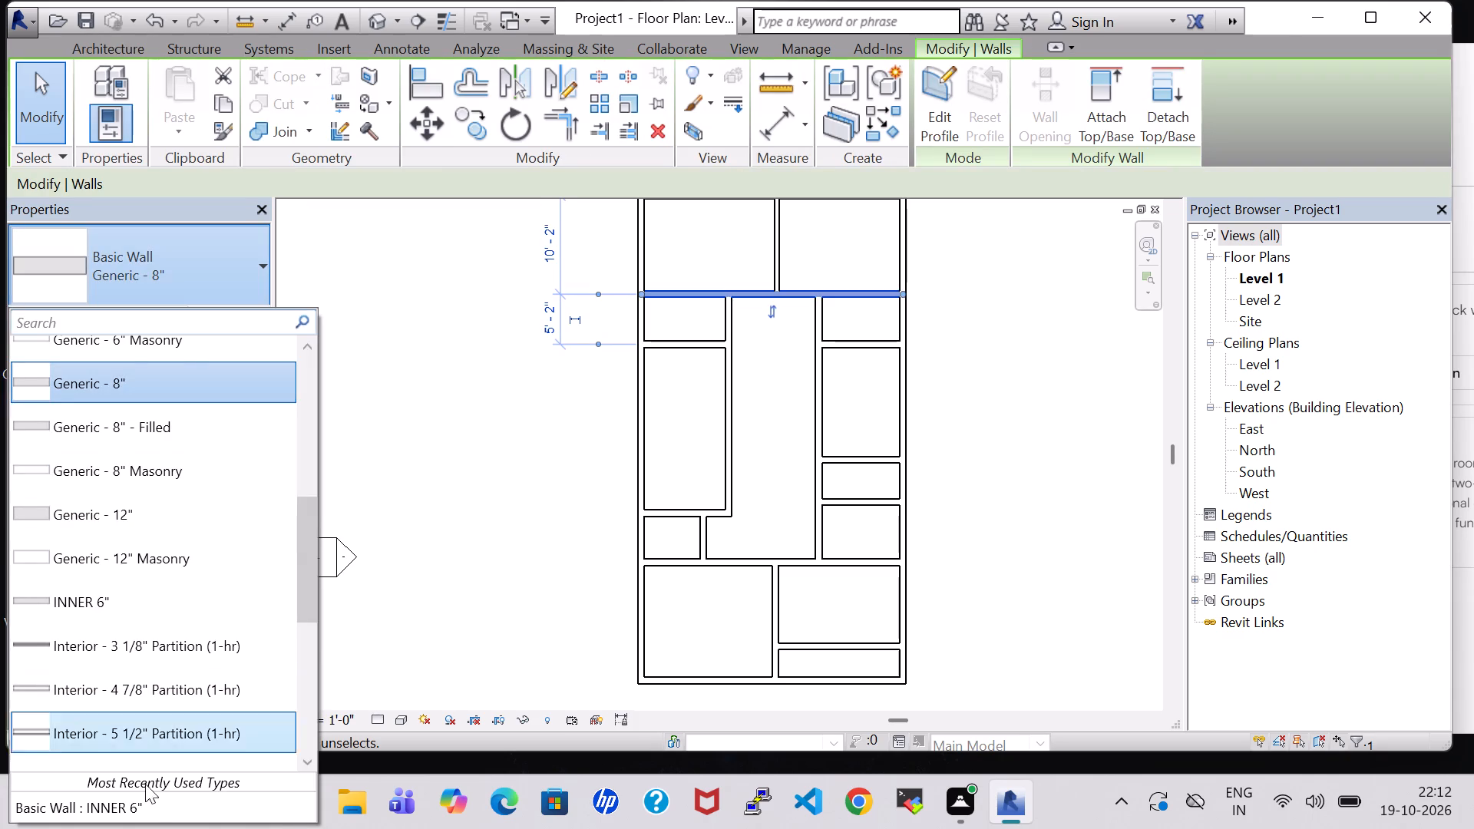
left_click(150, 798)
Change the horizontal wall below the small upper-left room to the INNER 6" wall type.
left_click(701, 345)
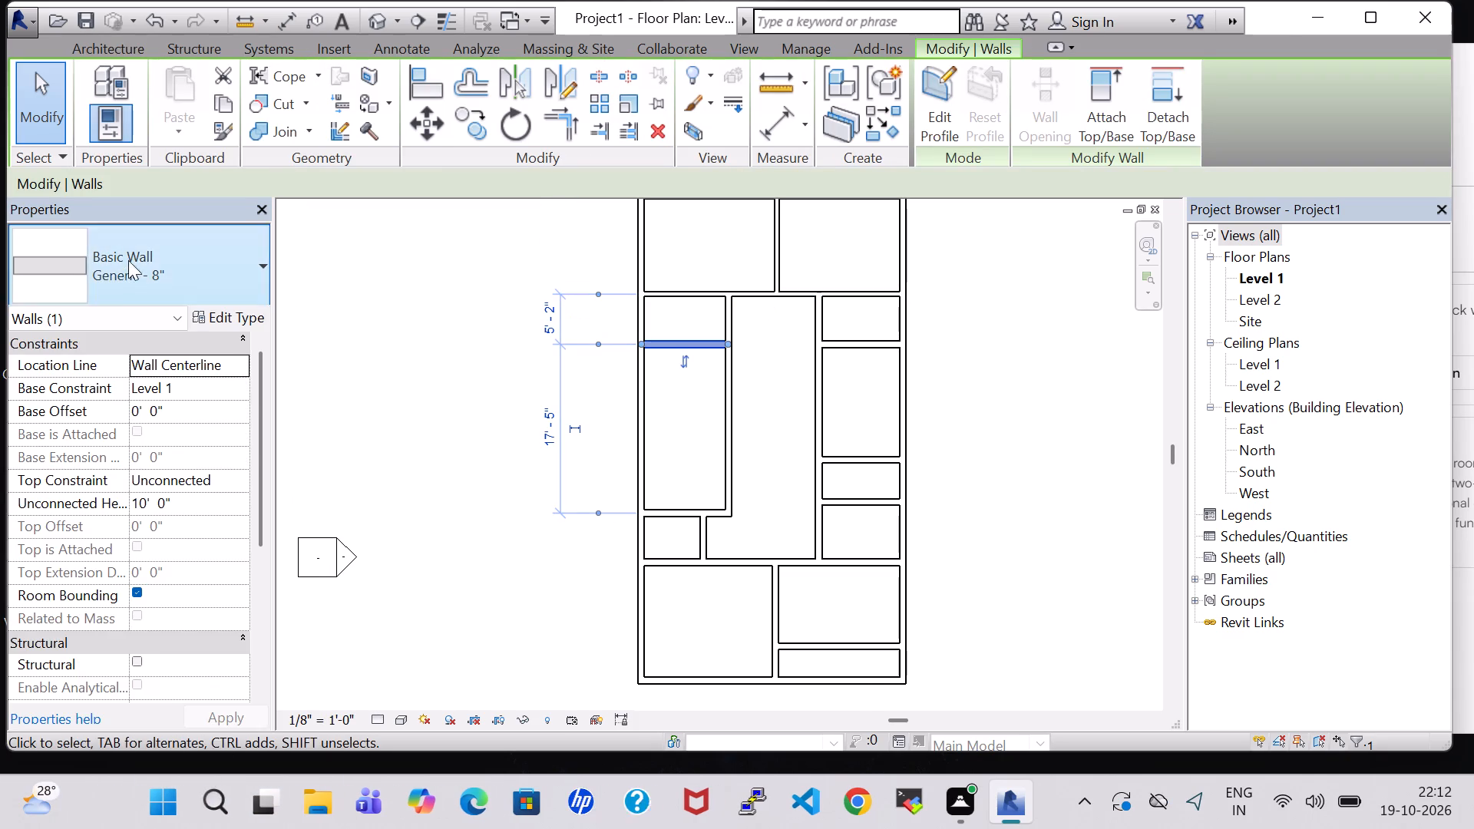
left_click(128, 259)
left_click(134, 820)
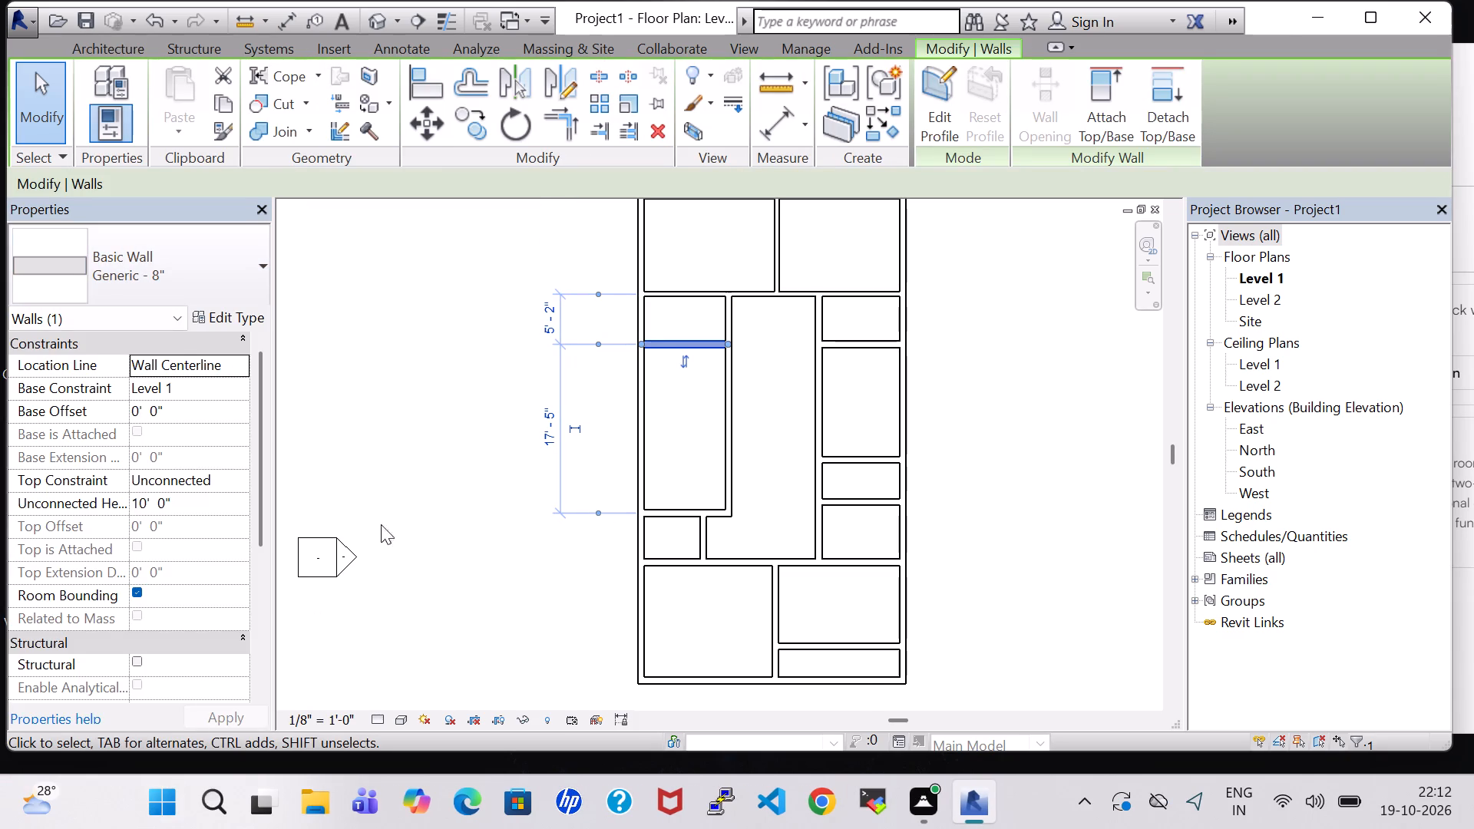
left_click(263, 298)
left_click(124, 808)
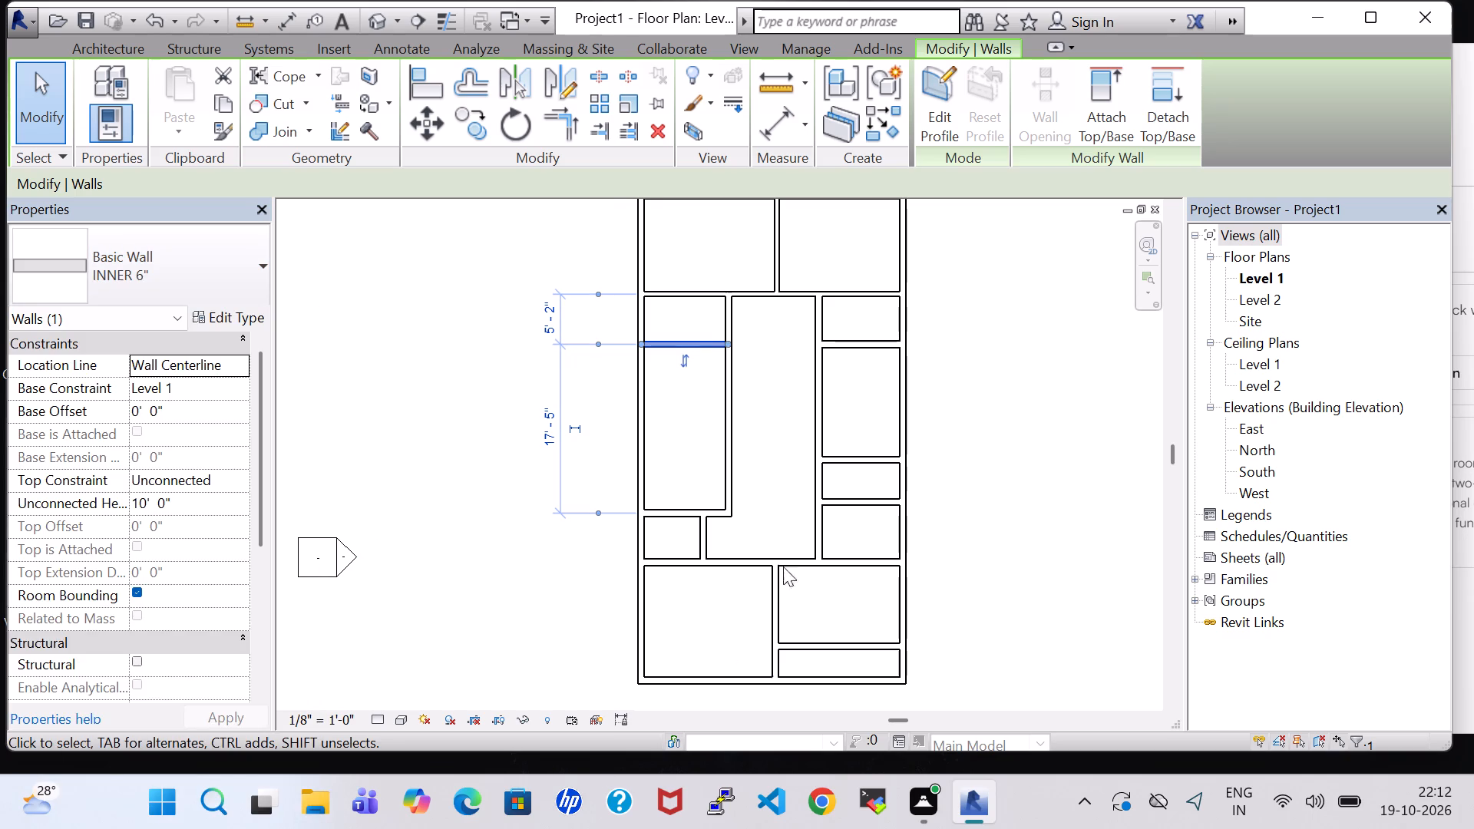
Change the two long vertical walls on either side of the central hall to the INNER 6" wall type.
left_click(724, 462)
left_click(216, 254)
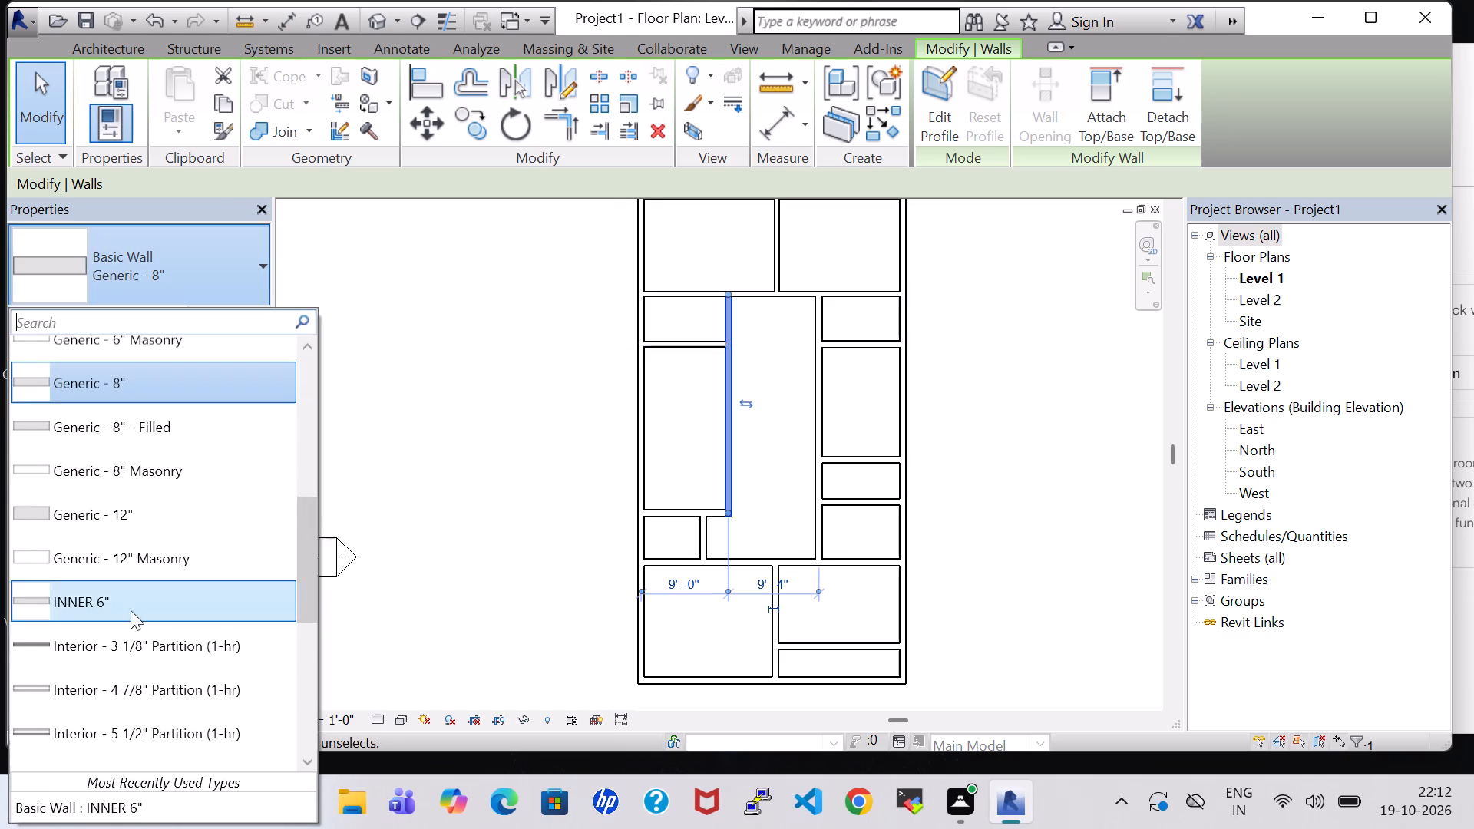
left_click(144, 803)
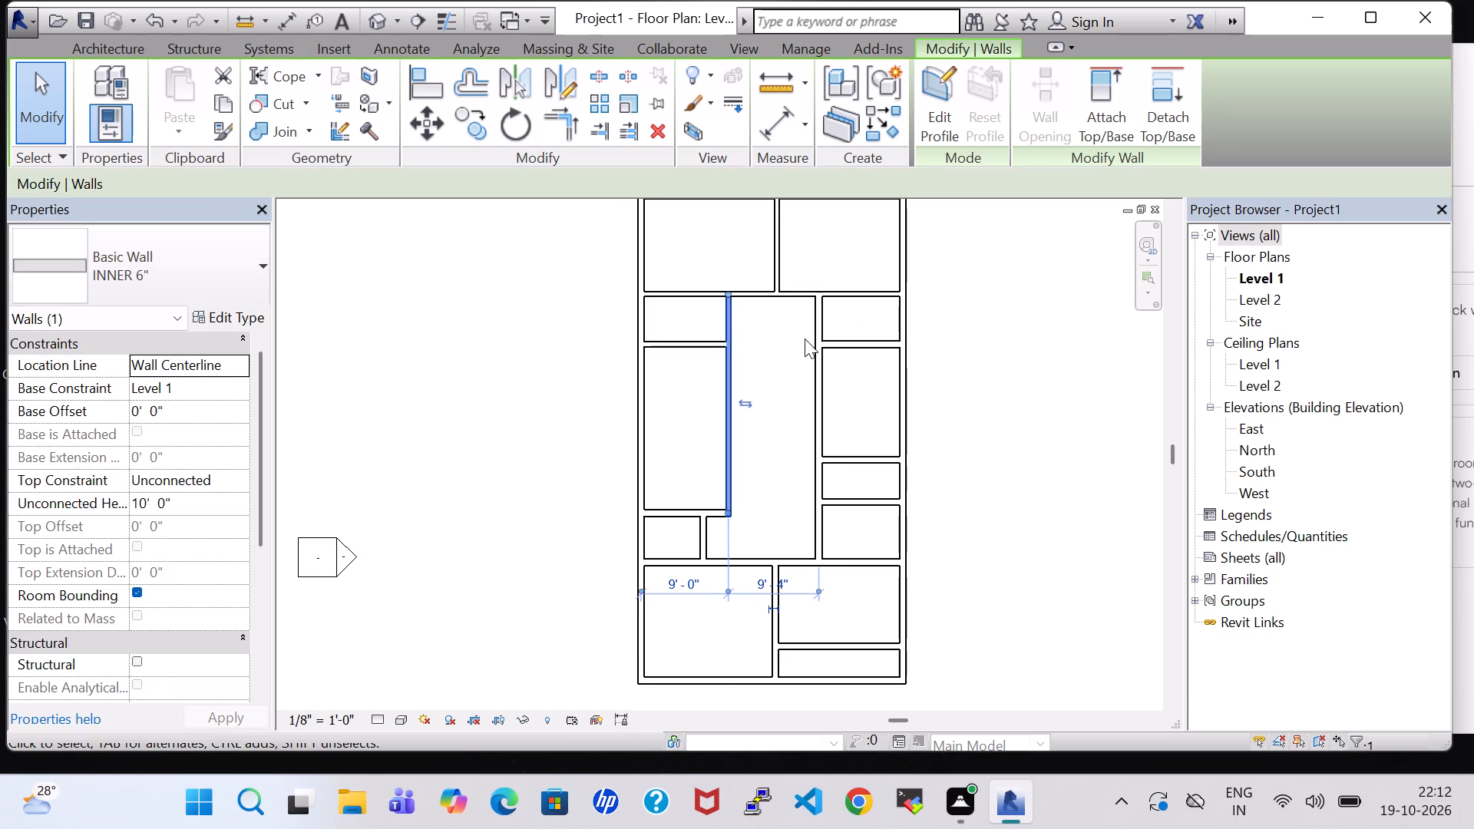
left_click(818, 338)
left_click(163, 263)
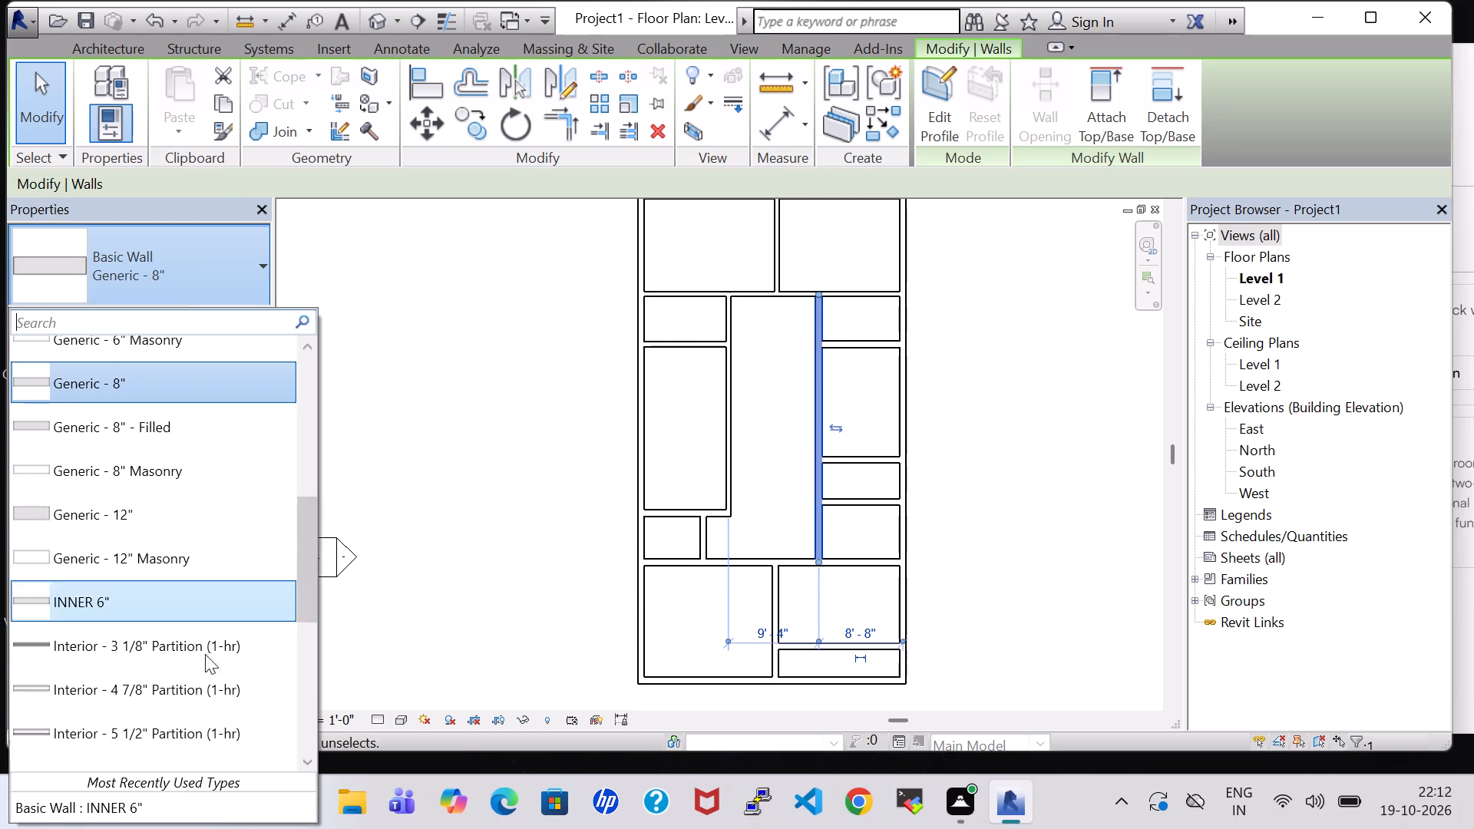
left_click(207, 814)
Change the three horizontal partitions between the stacked rooms east of the central hall to the INNER 6" wall type.
left_click(858, 347)
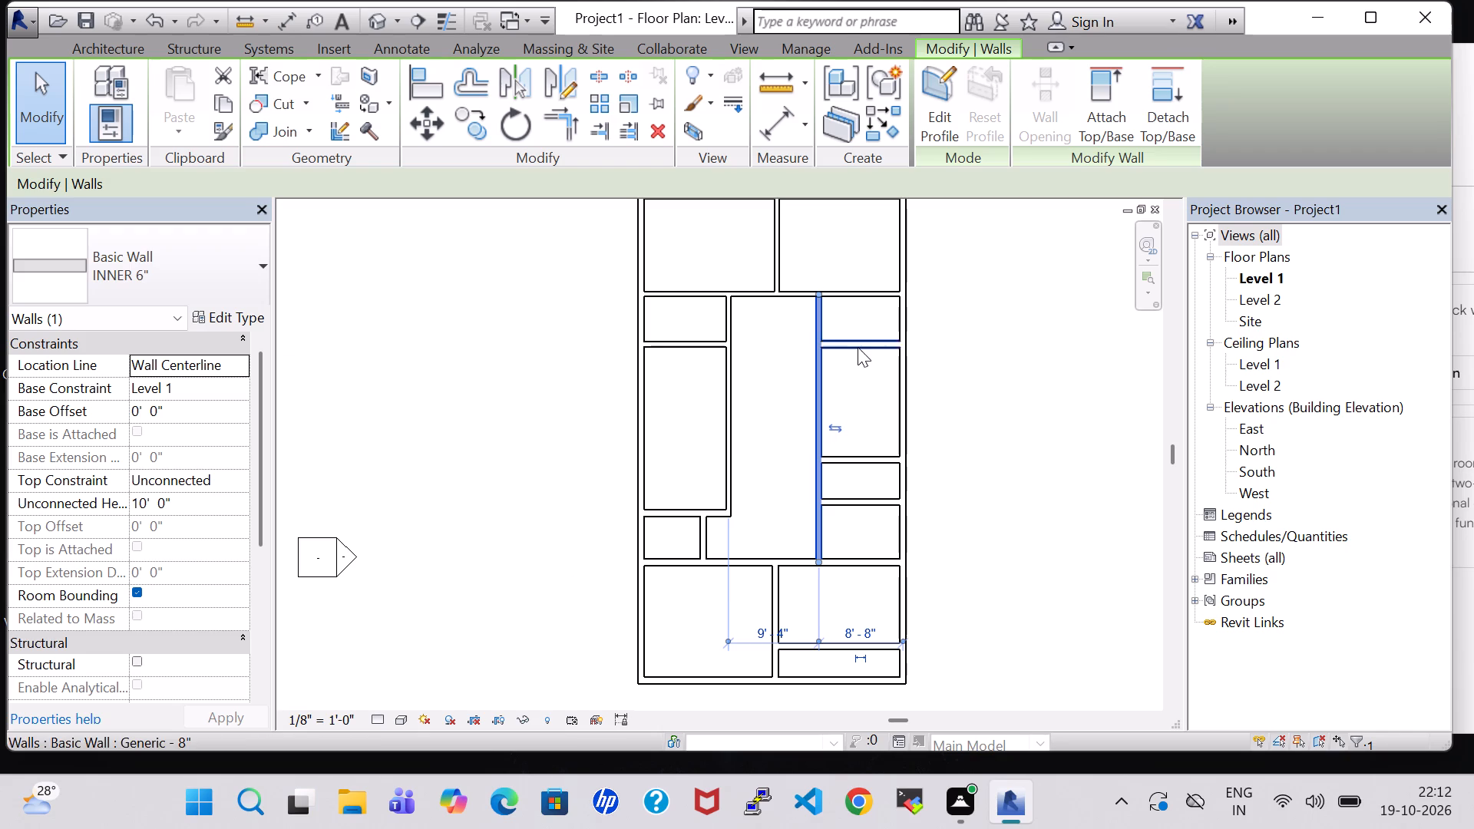
left_click(223, 244)
left_click(192, 814)
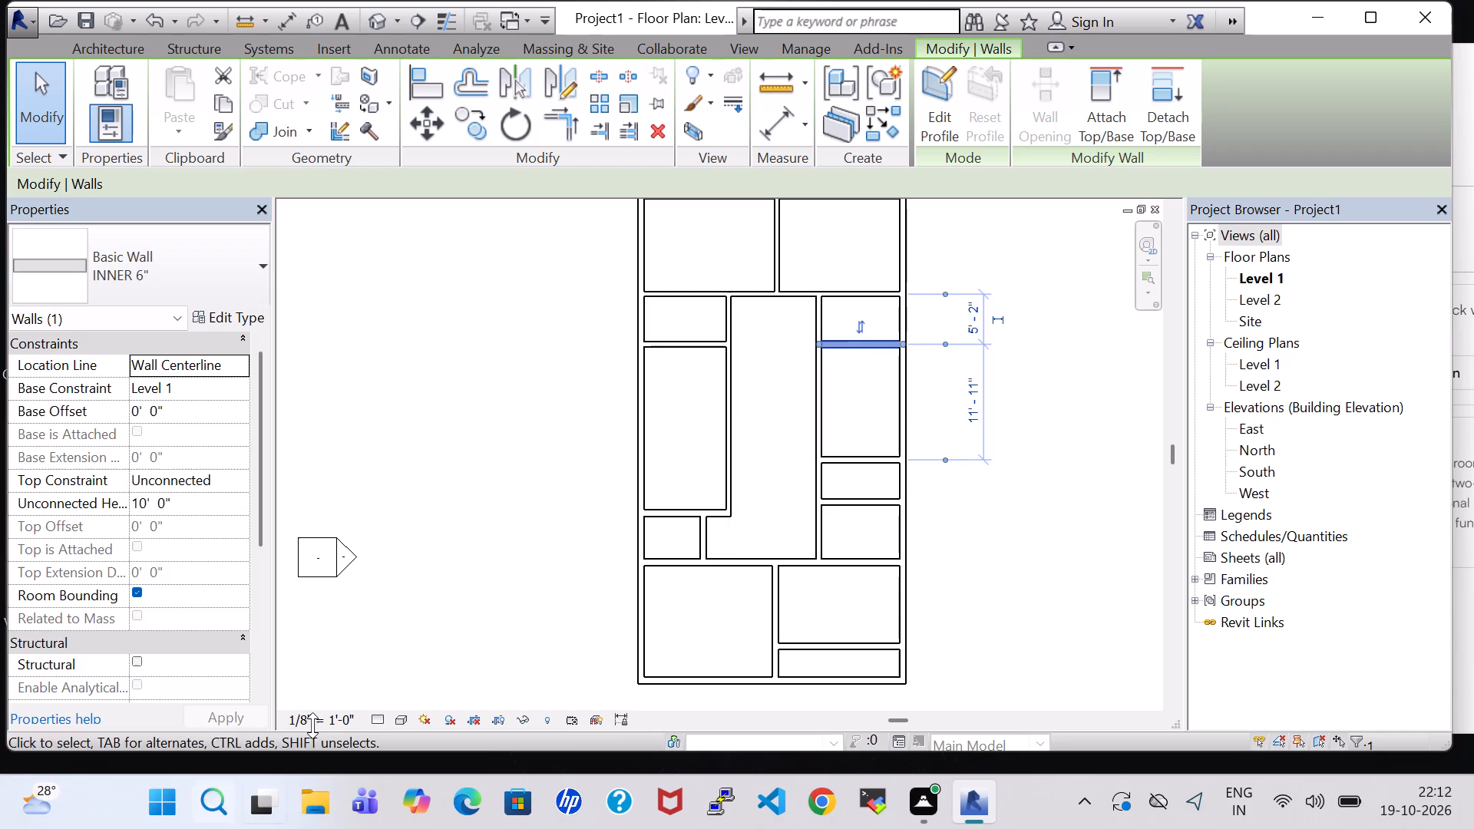
left_click(867, 464)
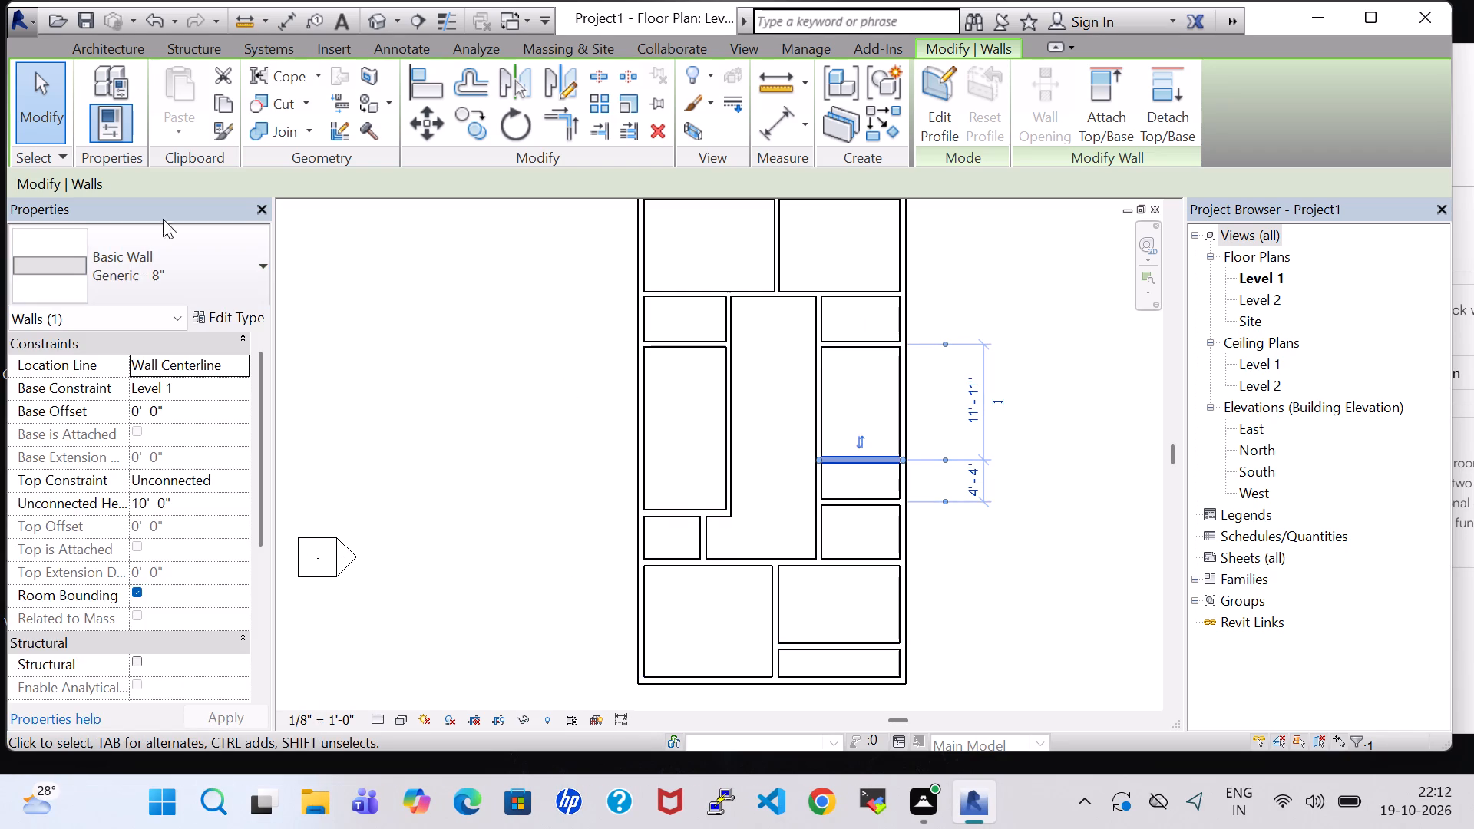
left_click(164, 251)
left_click(161, 825)
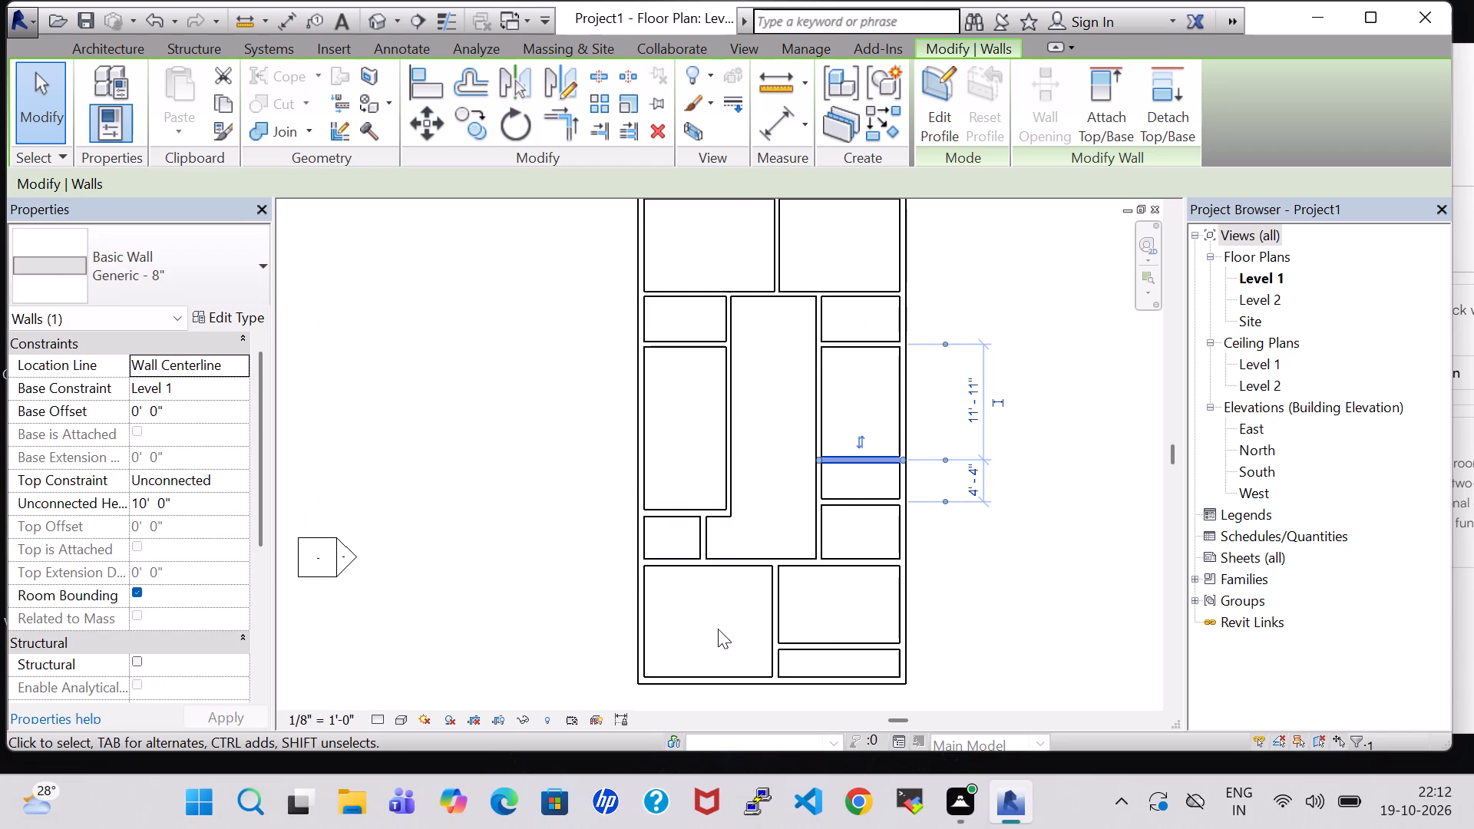
left_click(861, 496)
left_click(208, 249)
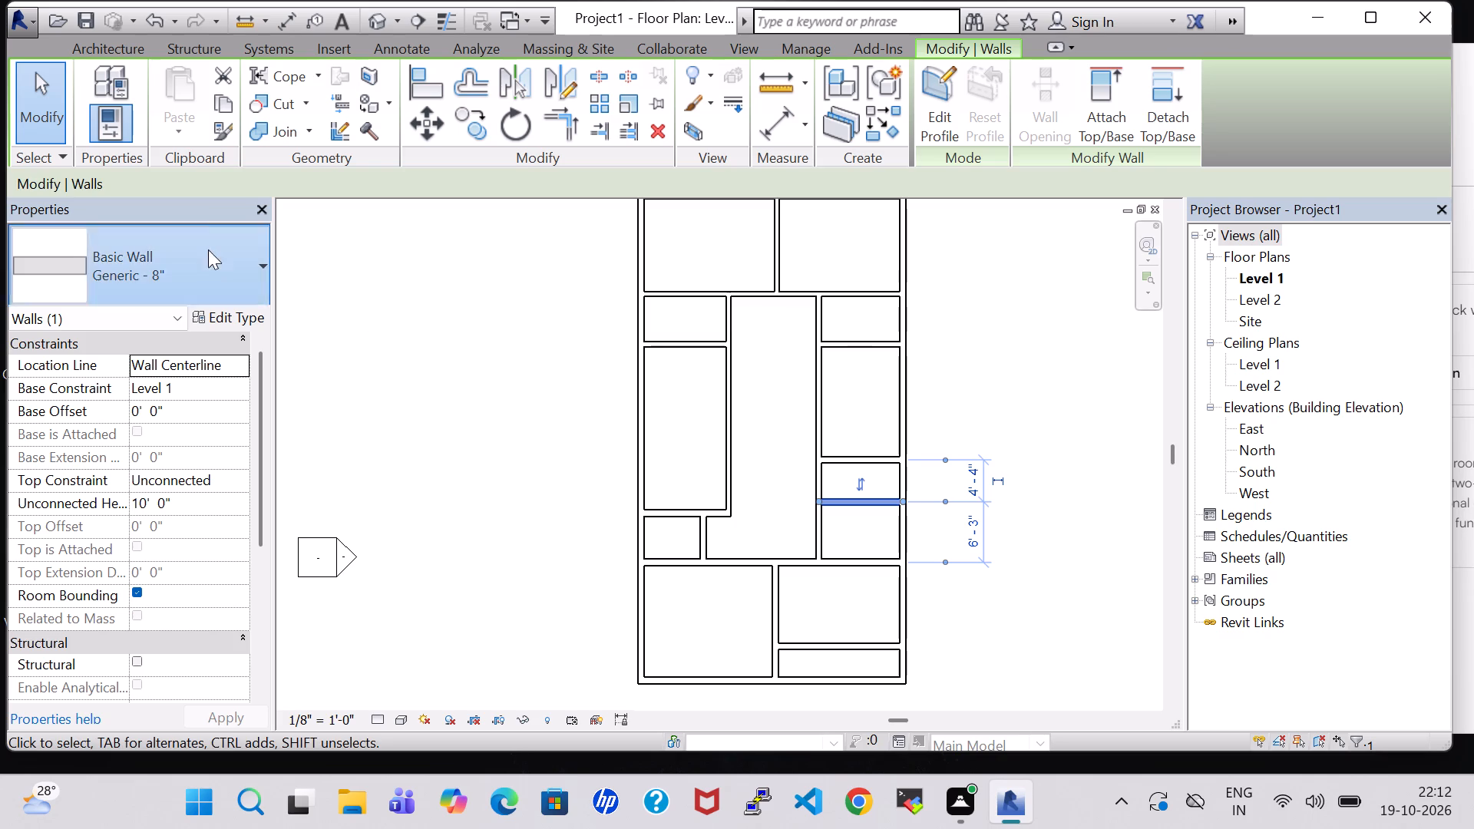
left_click(137, 805)
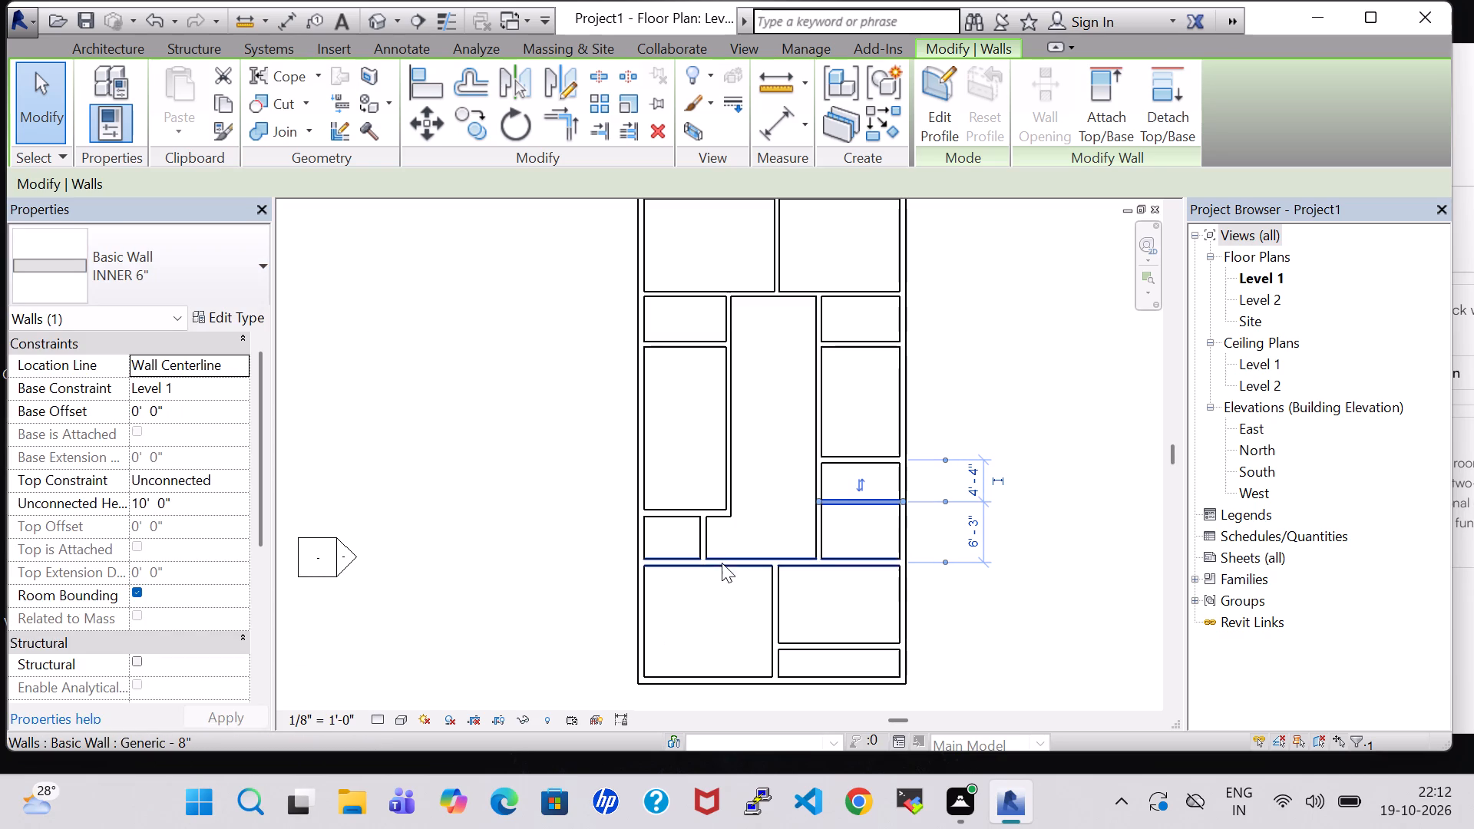
Change the full-width wall above the bottom rooms and the two walls enclosing the small lower-left room to INNER 6".
left_click(713, 563)
left_click(243, 279)
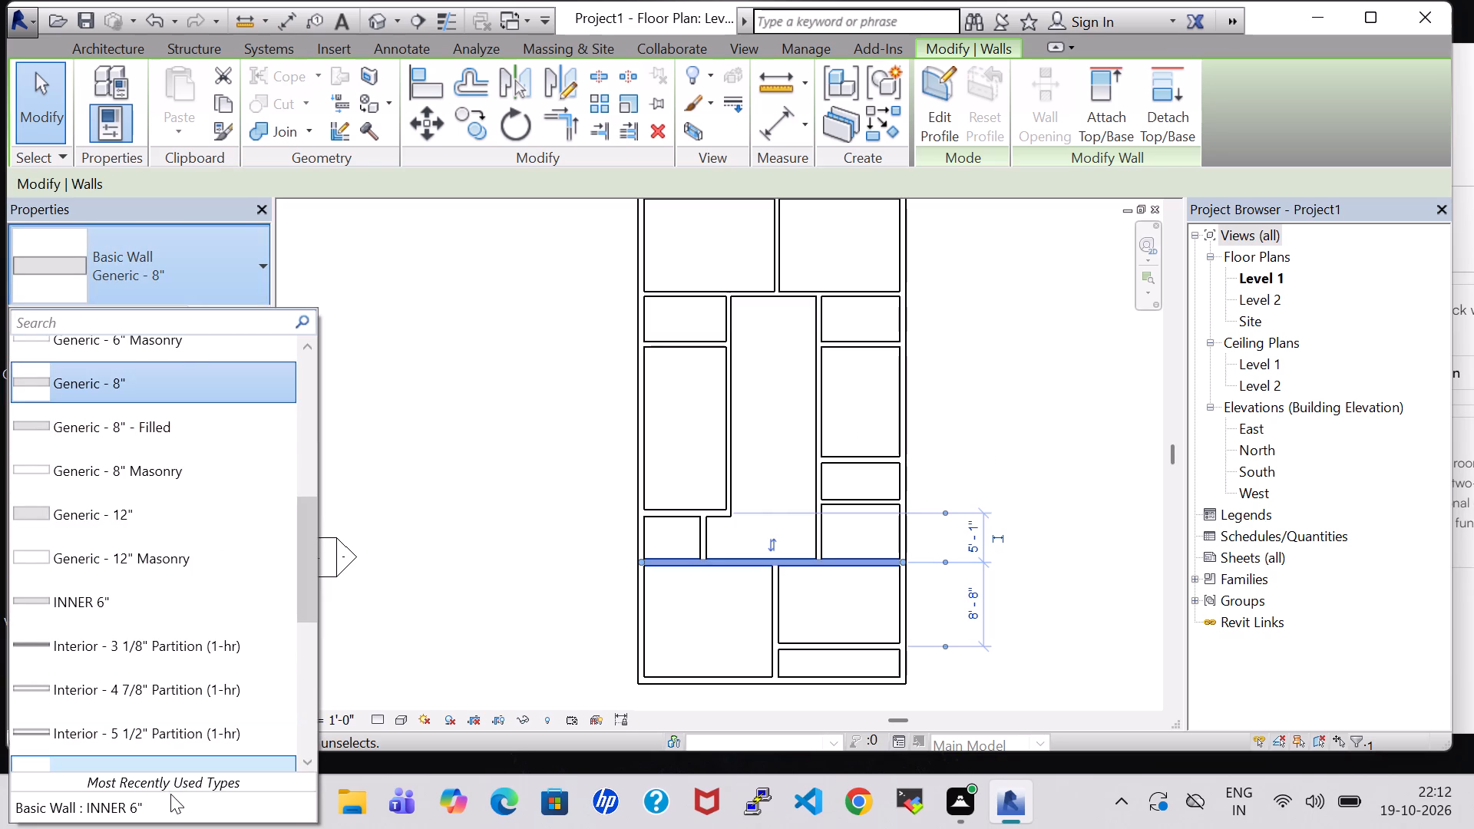
left_click(170, 800)
left_click(683, 510)
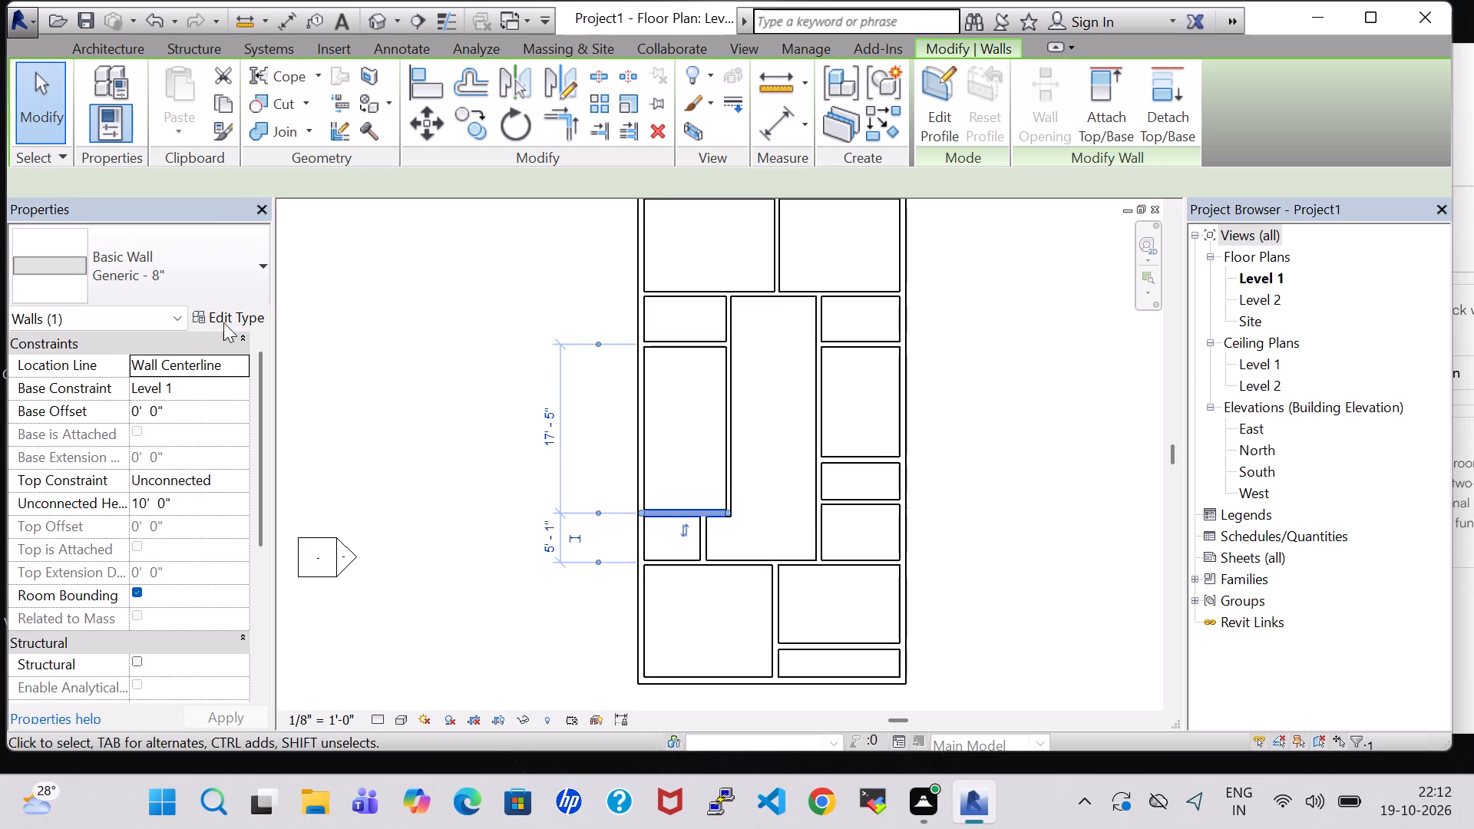
left_click(190, 291)
left_click(167, 817)
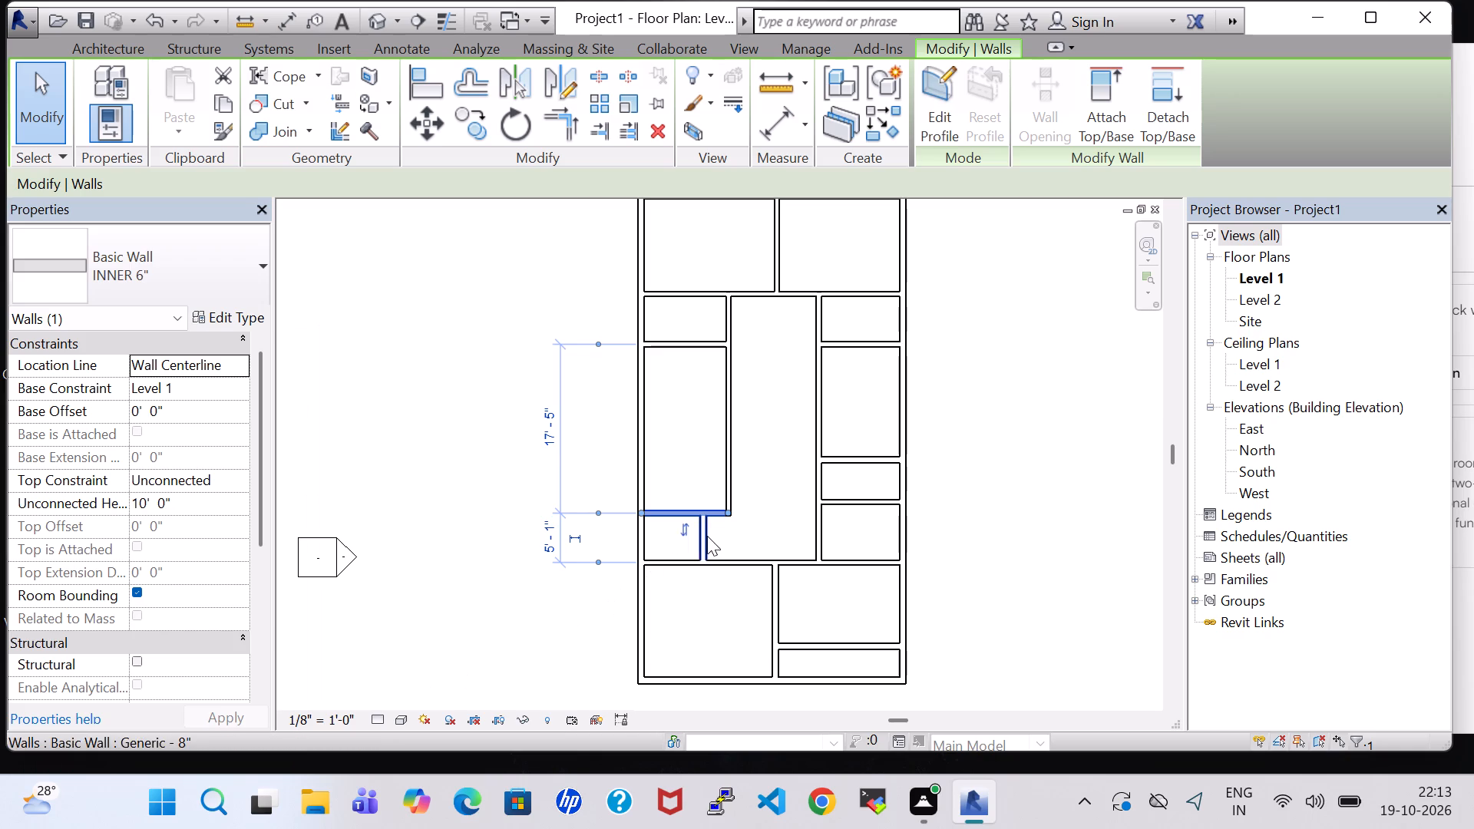
left_click(707, 536)
left_click(151, 263)
left_click(188, 814)
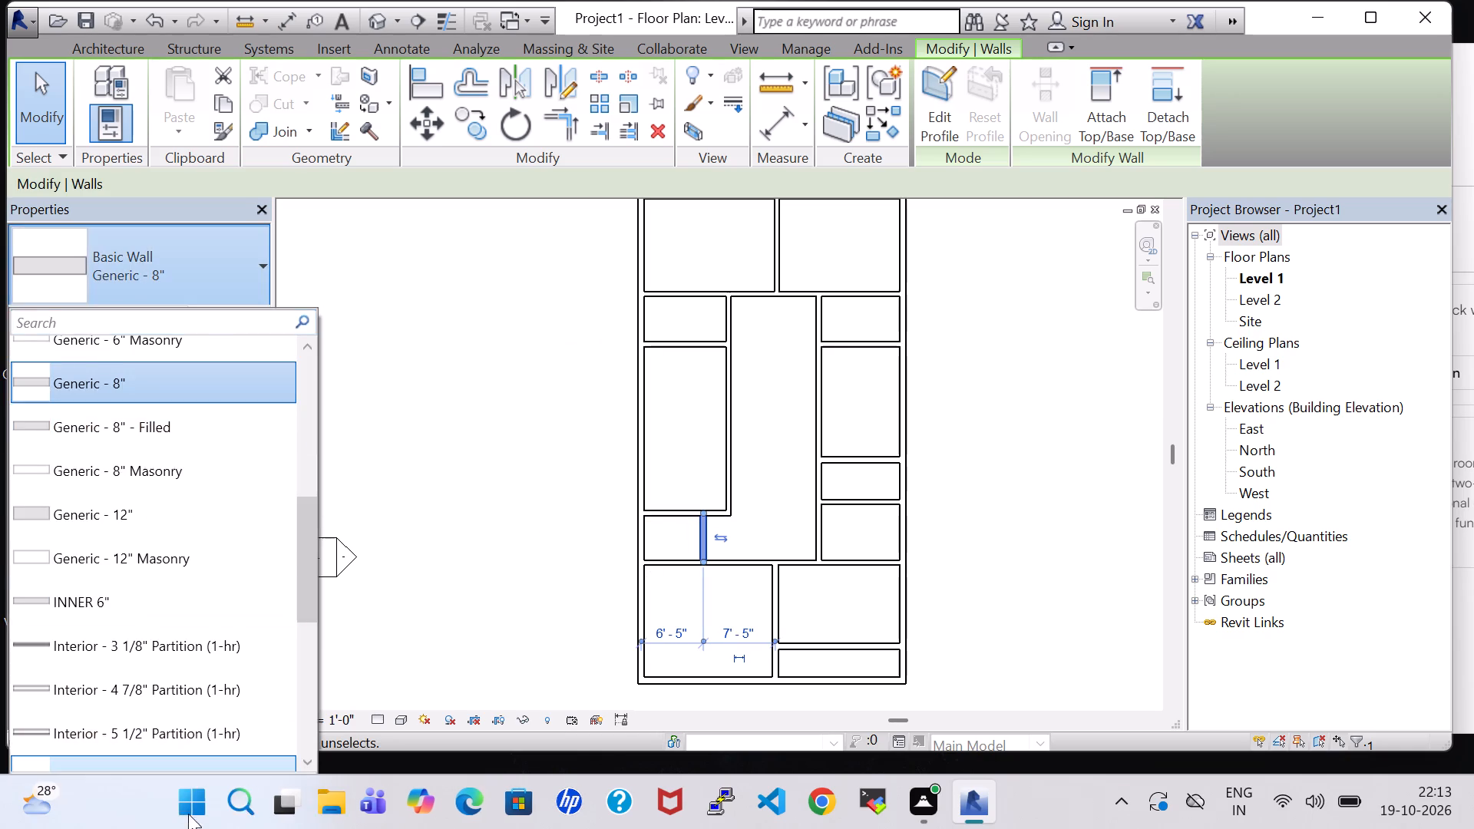
left_click(834, 566)
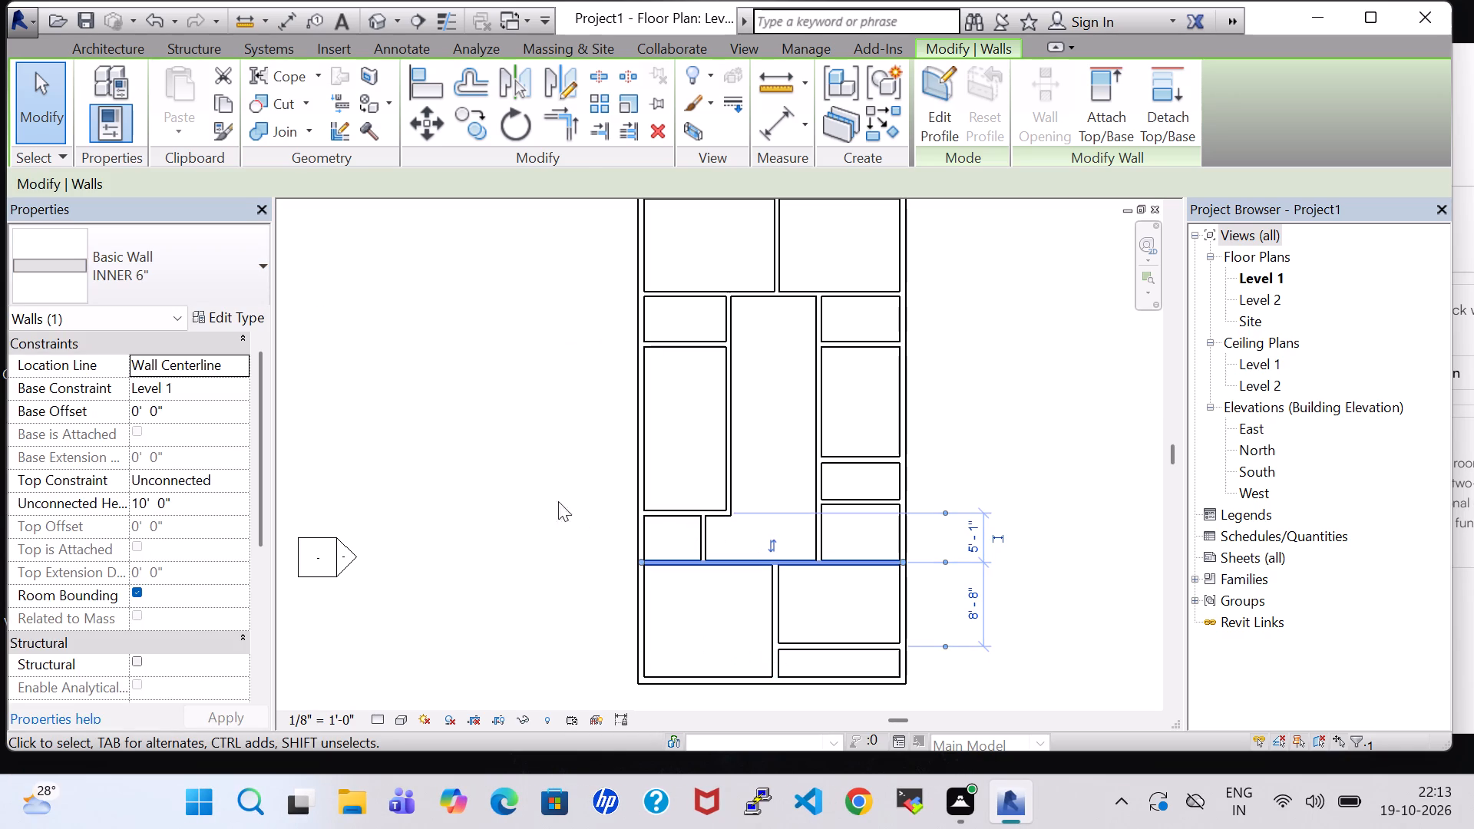
left_click(402, 461)
Change the vertical wall between the bottom rooms and the horizontal wall in the bottom-right room to INNER 6".
left_click(771, 615)
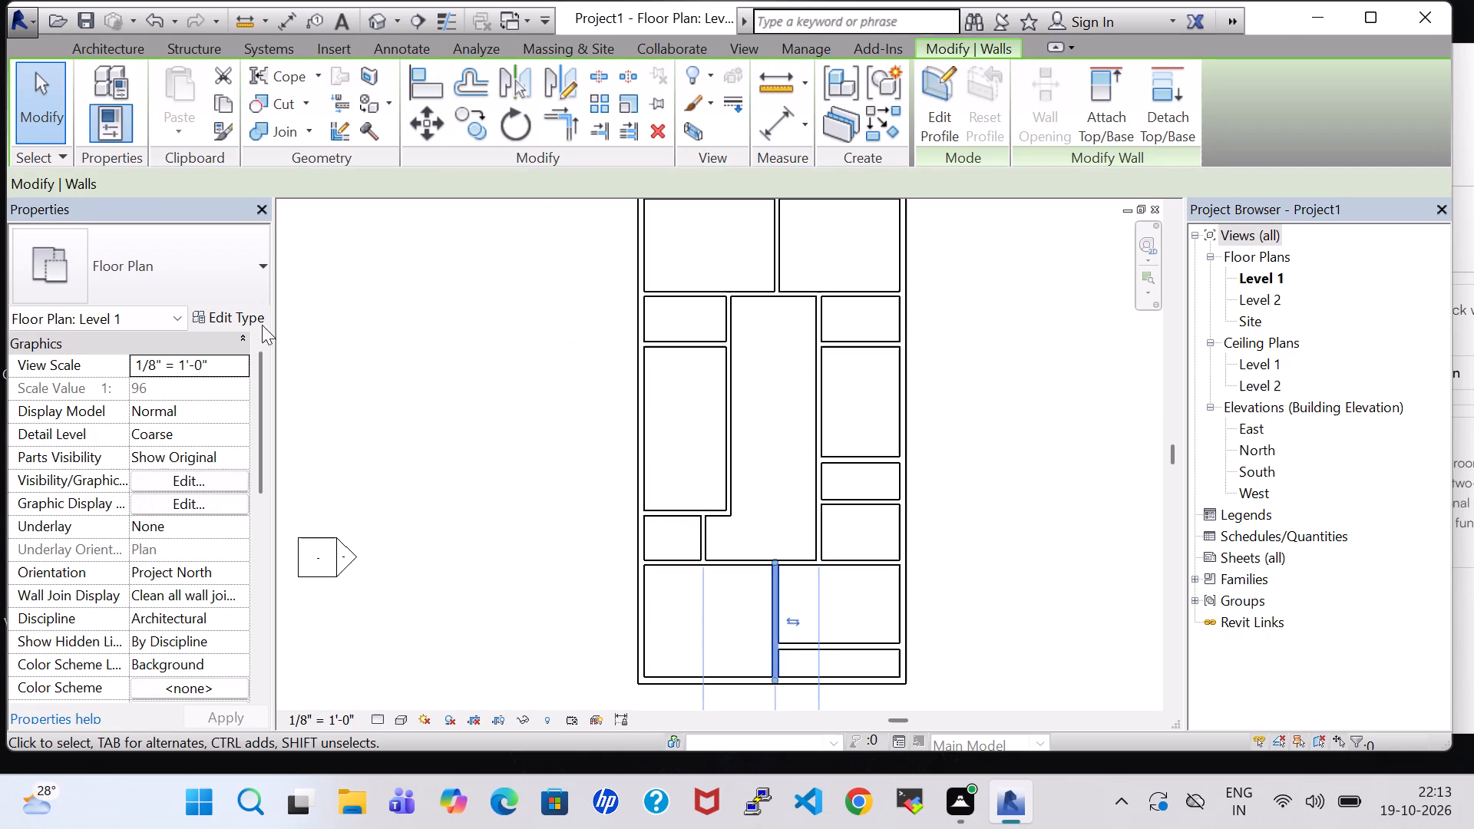
left_click(223, 279)
left_click(148, 808)
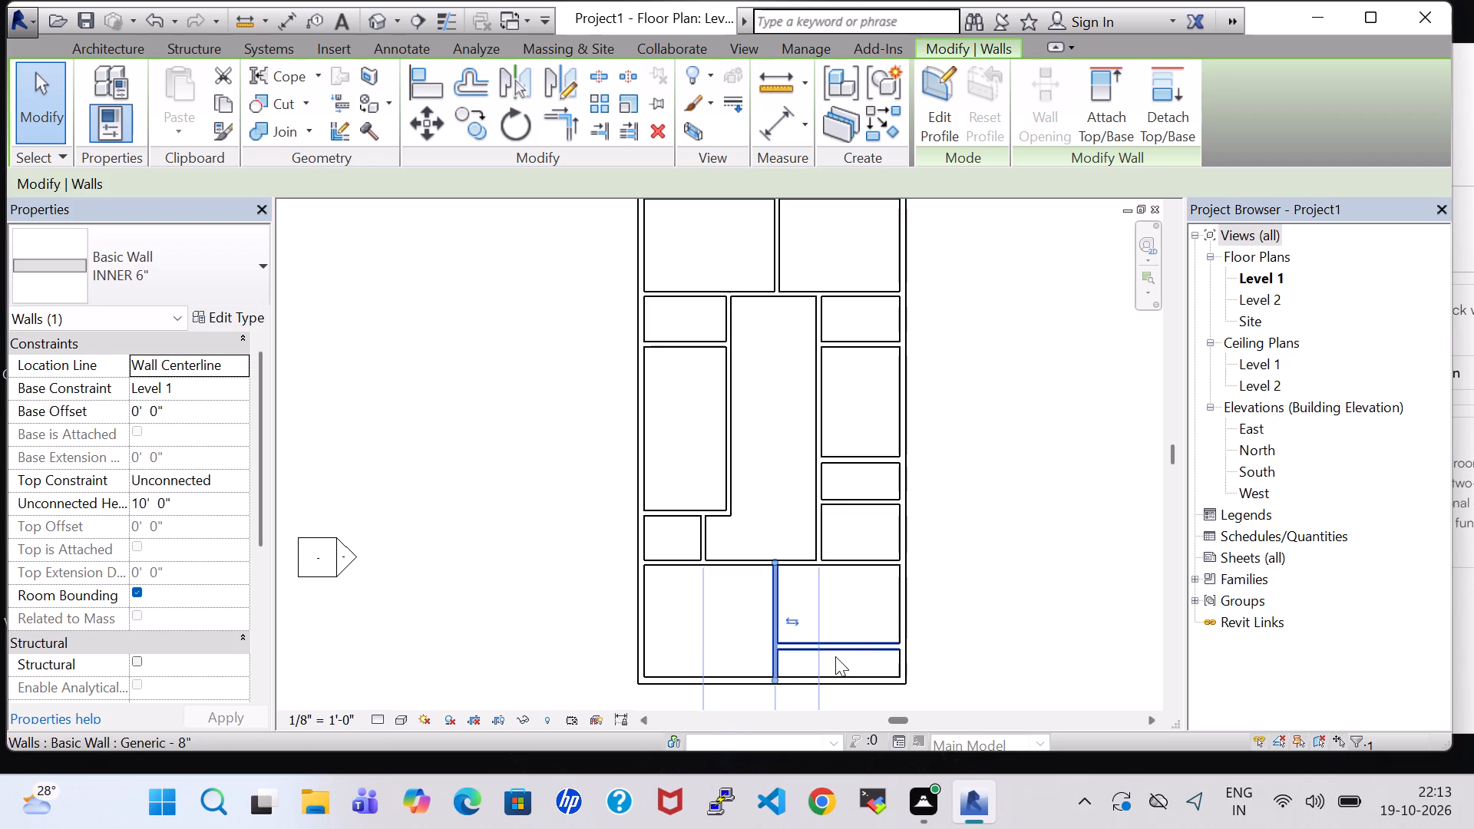
left_click(862, 646)
left_click(225, 251)
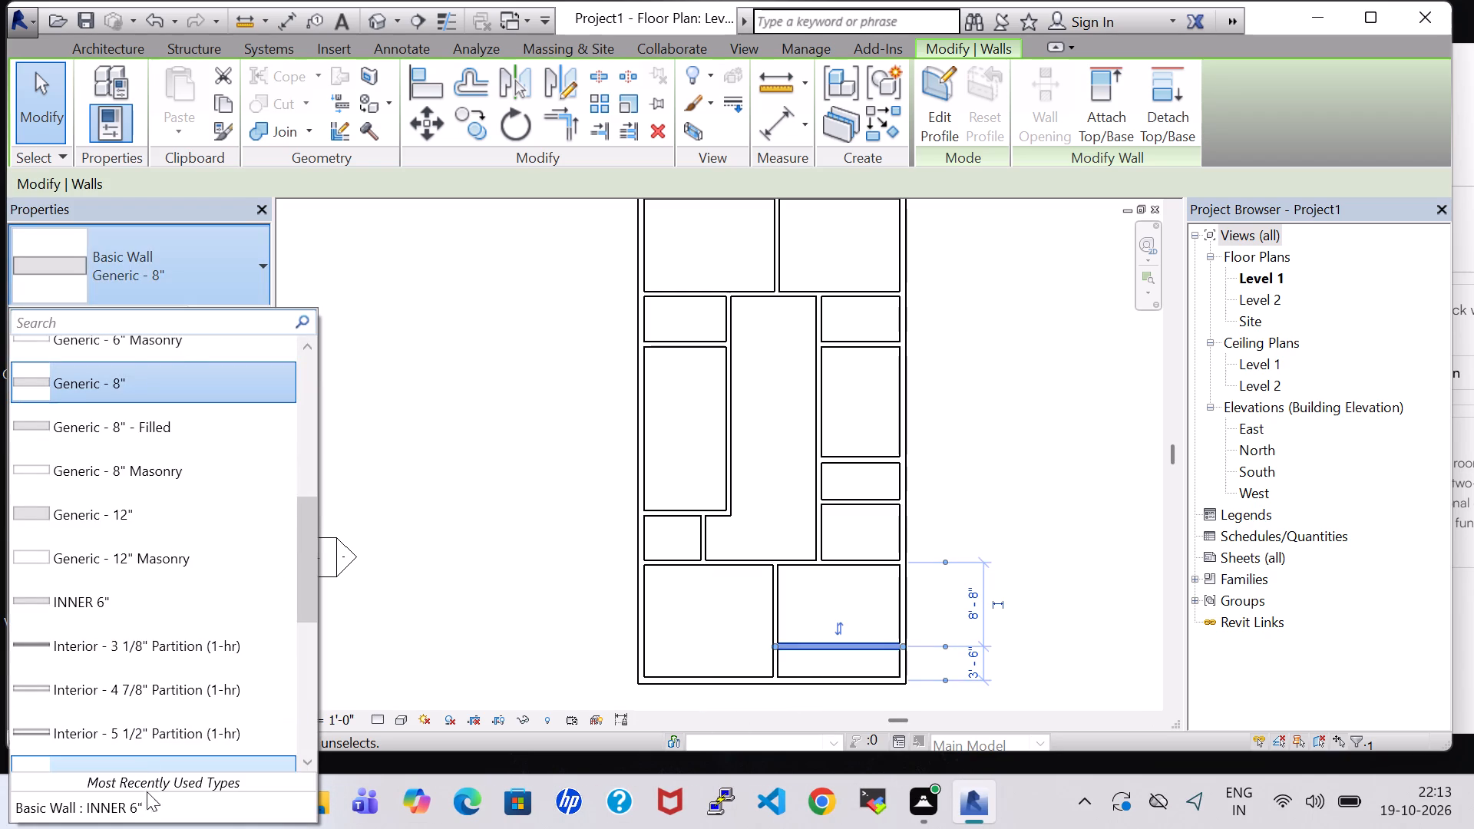
left_click(147, 803)
left_click(977, 425)
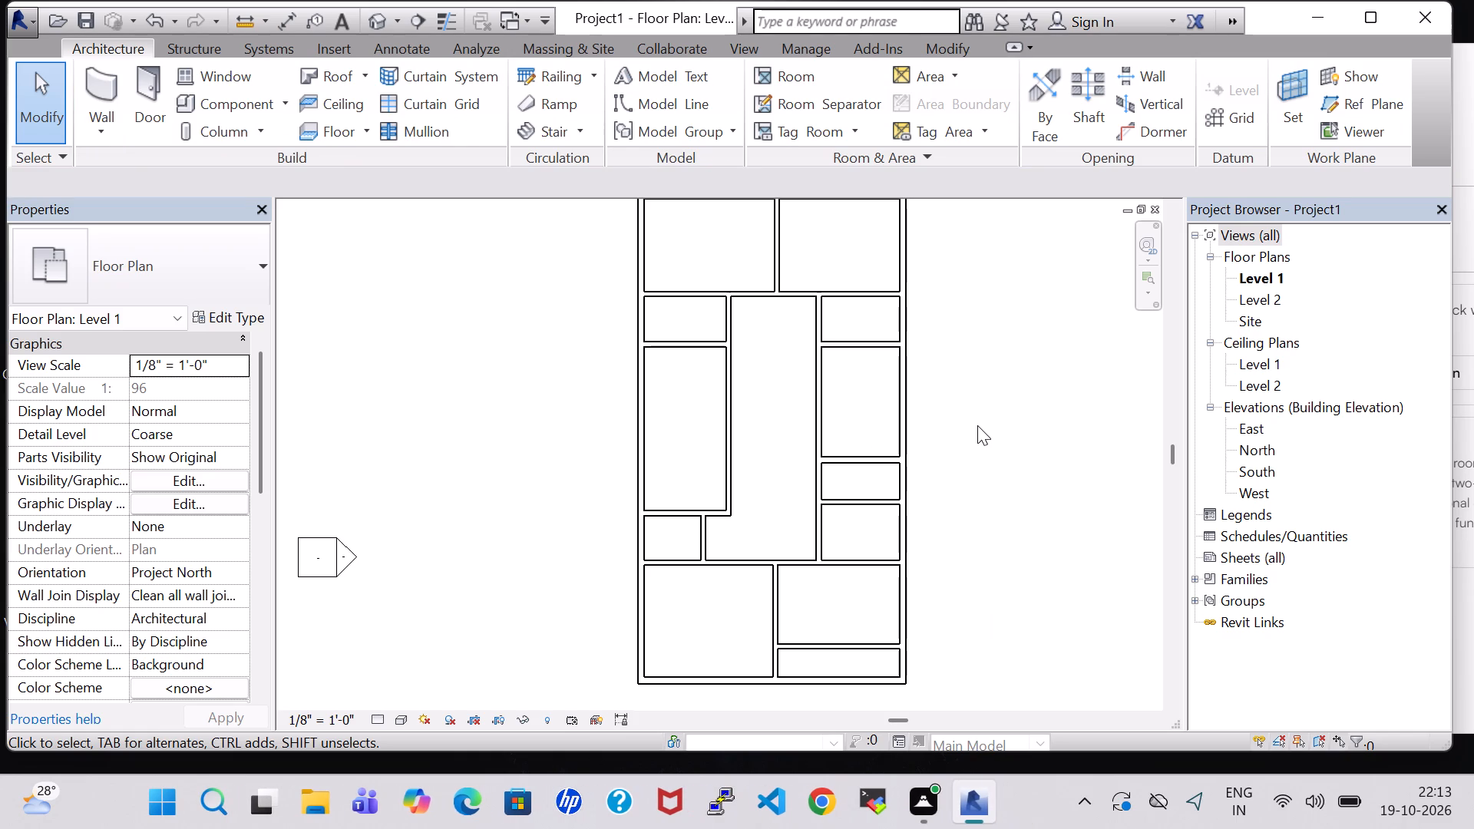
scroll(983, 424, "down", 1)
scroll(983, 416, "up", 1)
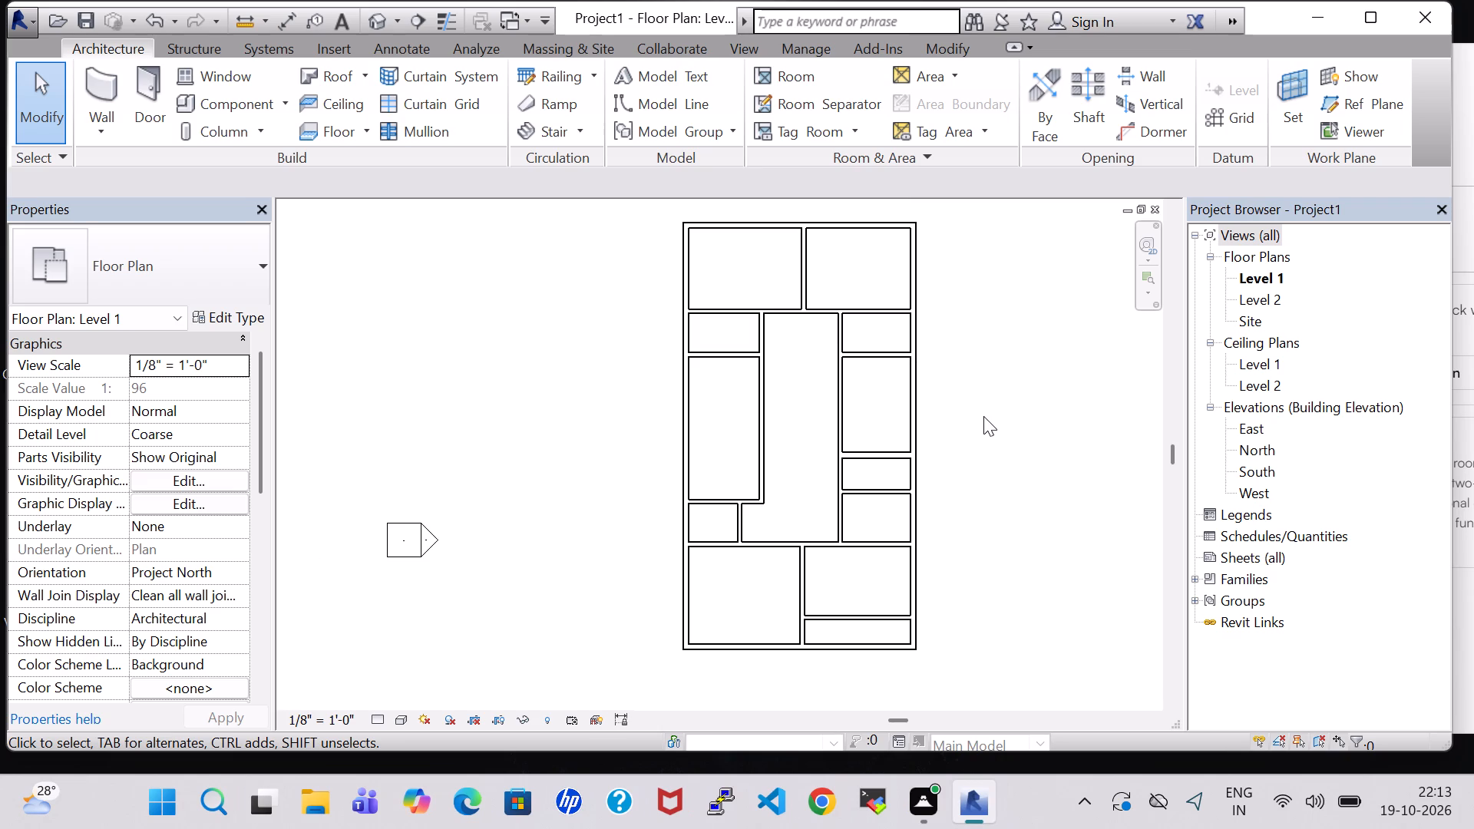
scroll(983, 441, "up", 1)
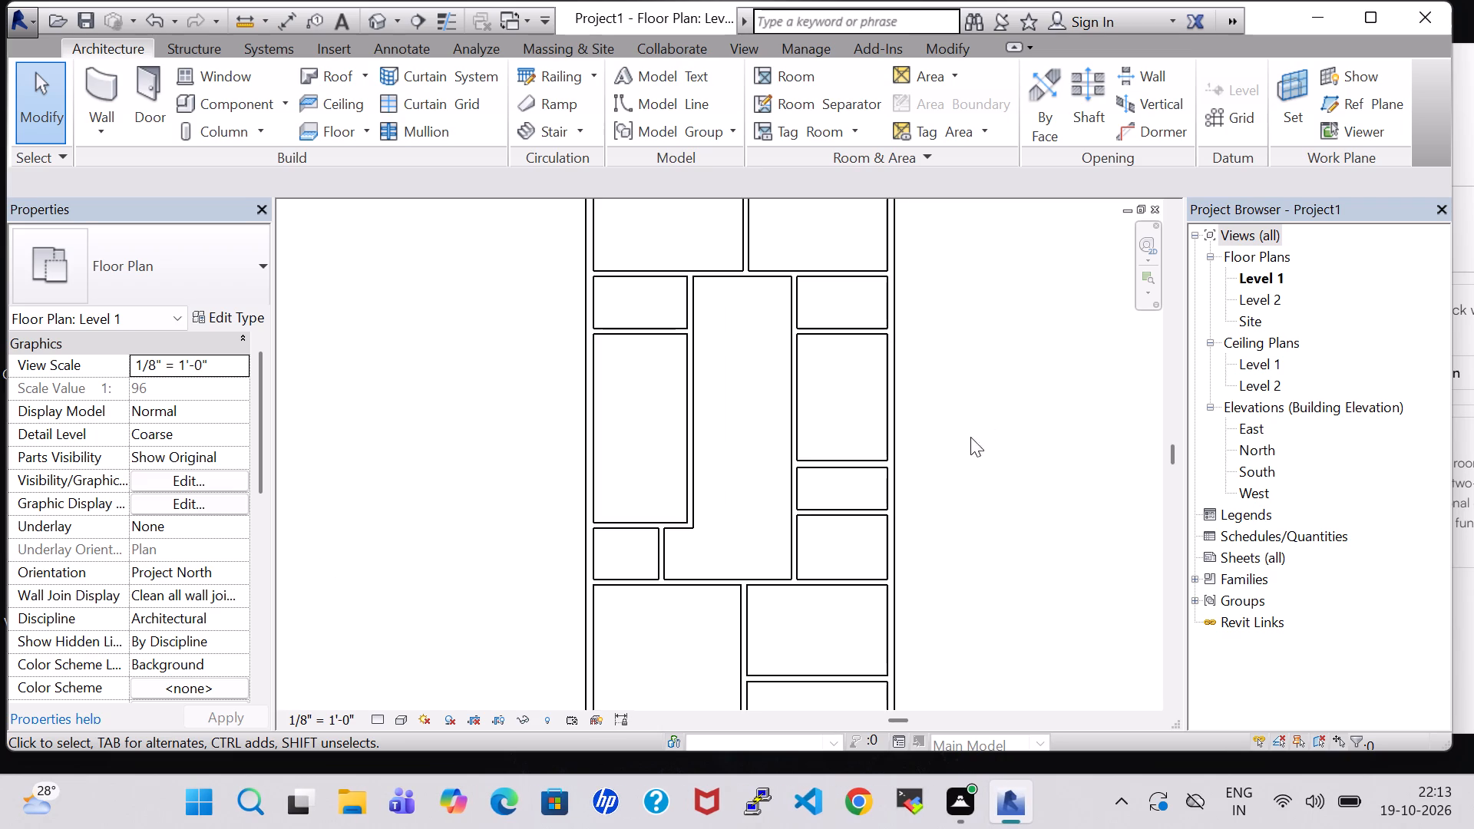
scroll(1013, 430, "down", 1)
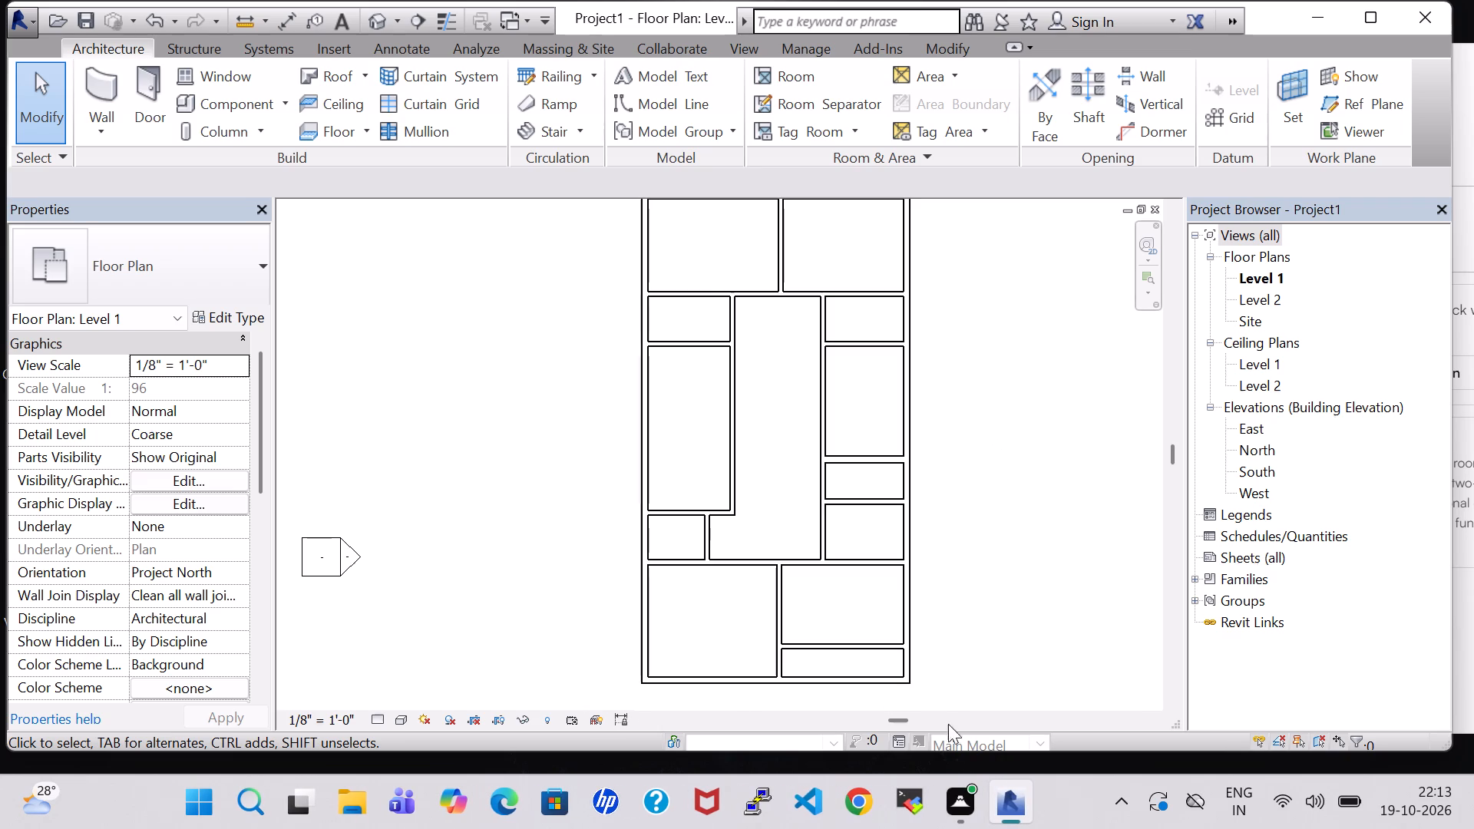
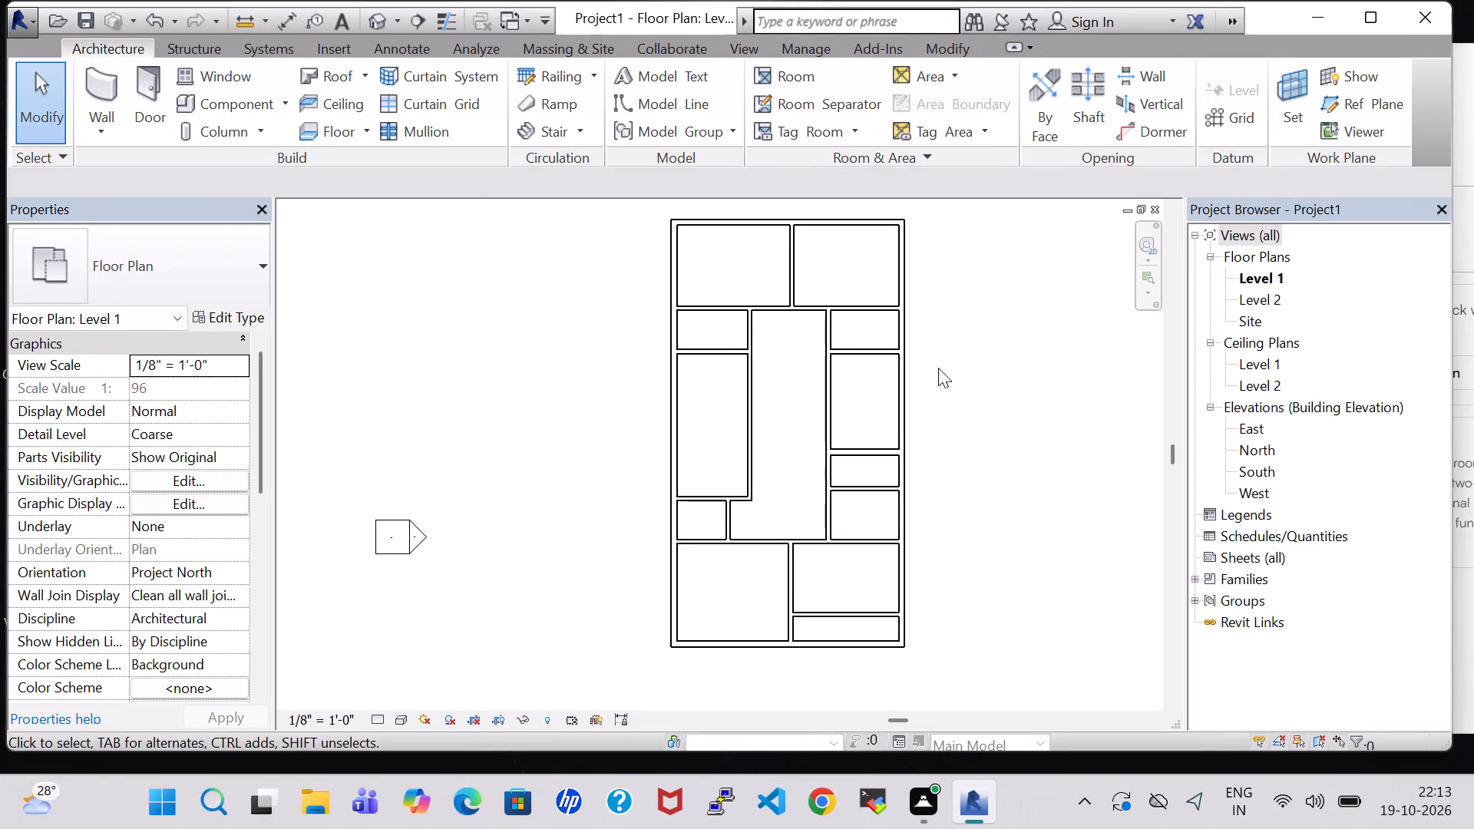
Place two Single-Flush 36" x 84" doors from the central hall into the two top rooms, hinged on either side of their dividing wall.
left_click(154, 82)
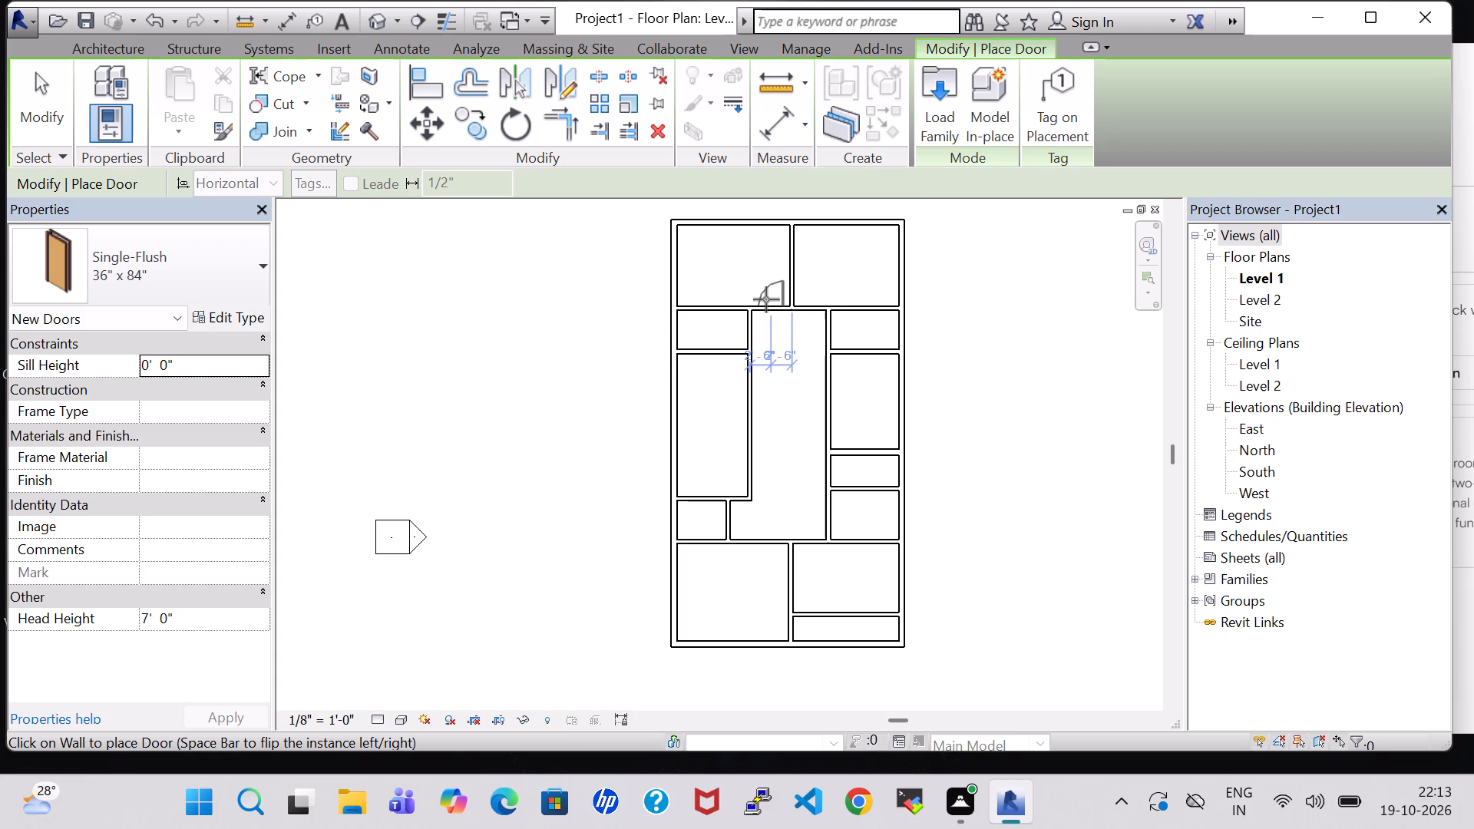
scroll(766, 299, "up", 2)
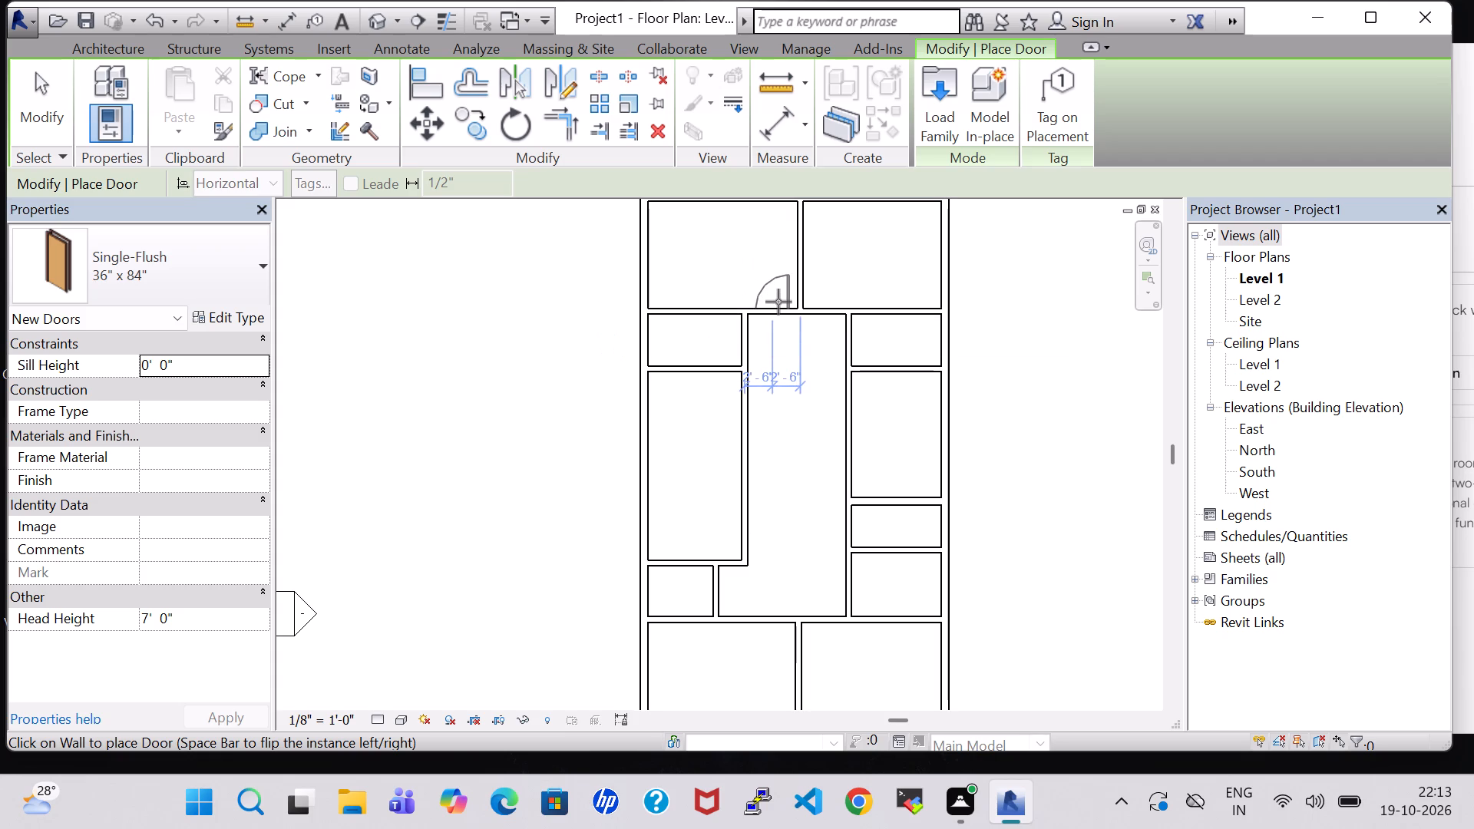
scroll(780, 303, "up", 4)
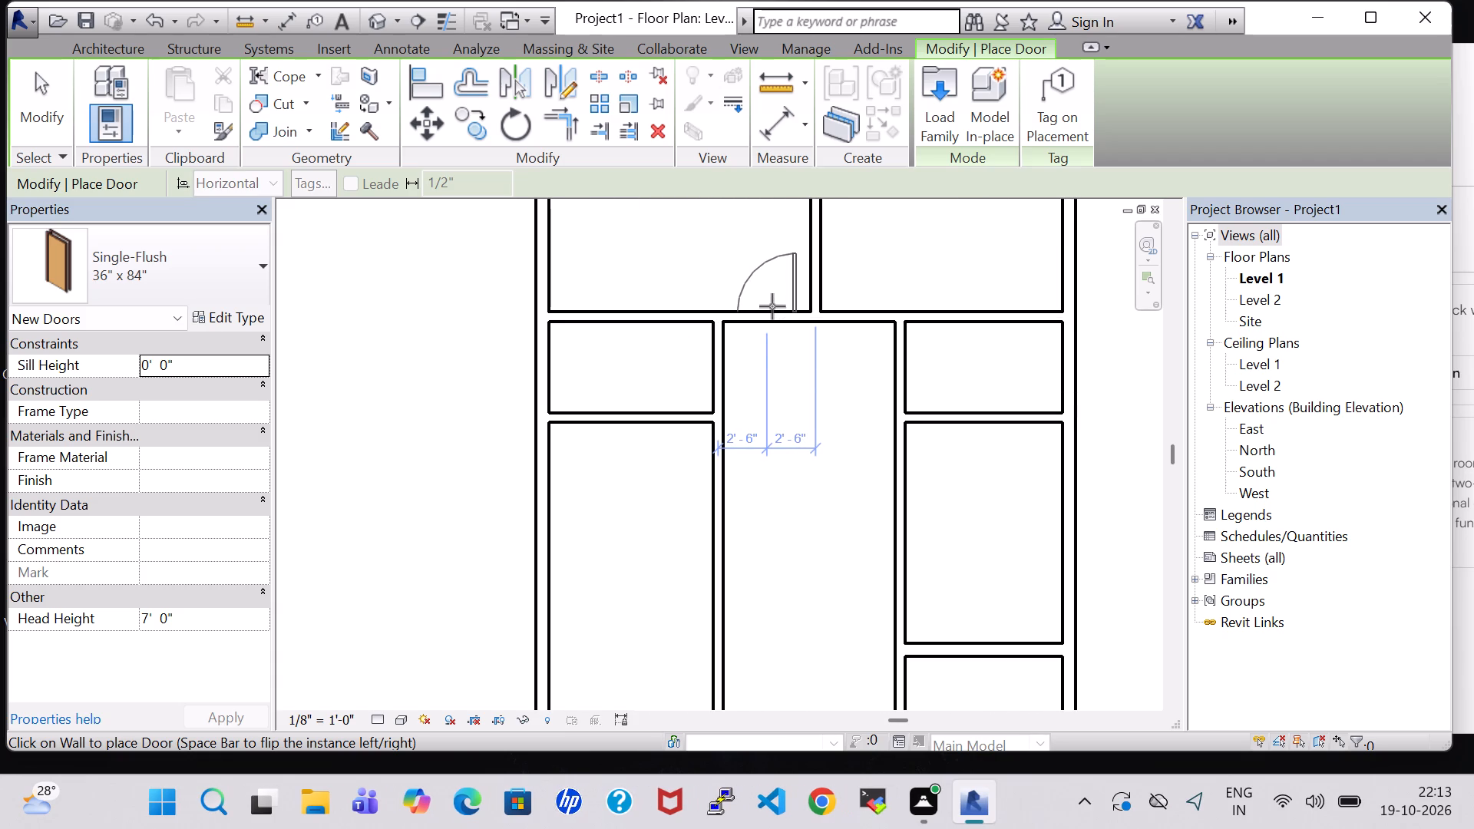
scroll(773, 306, "up", 2)
left_click(775, 306)
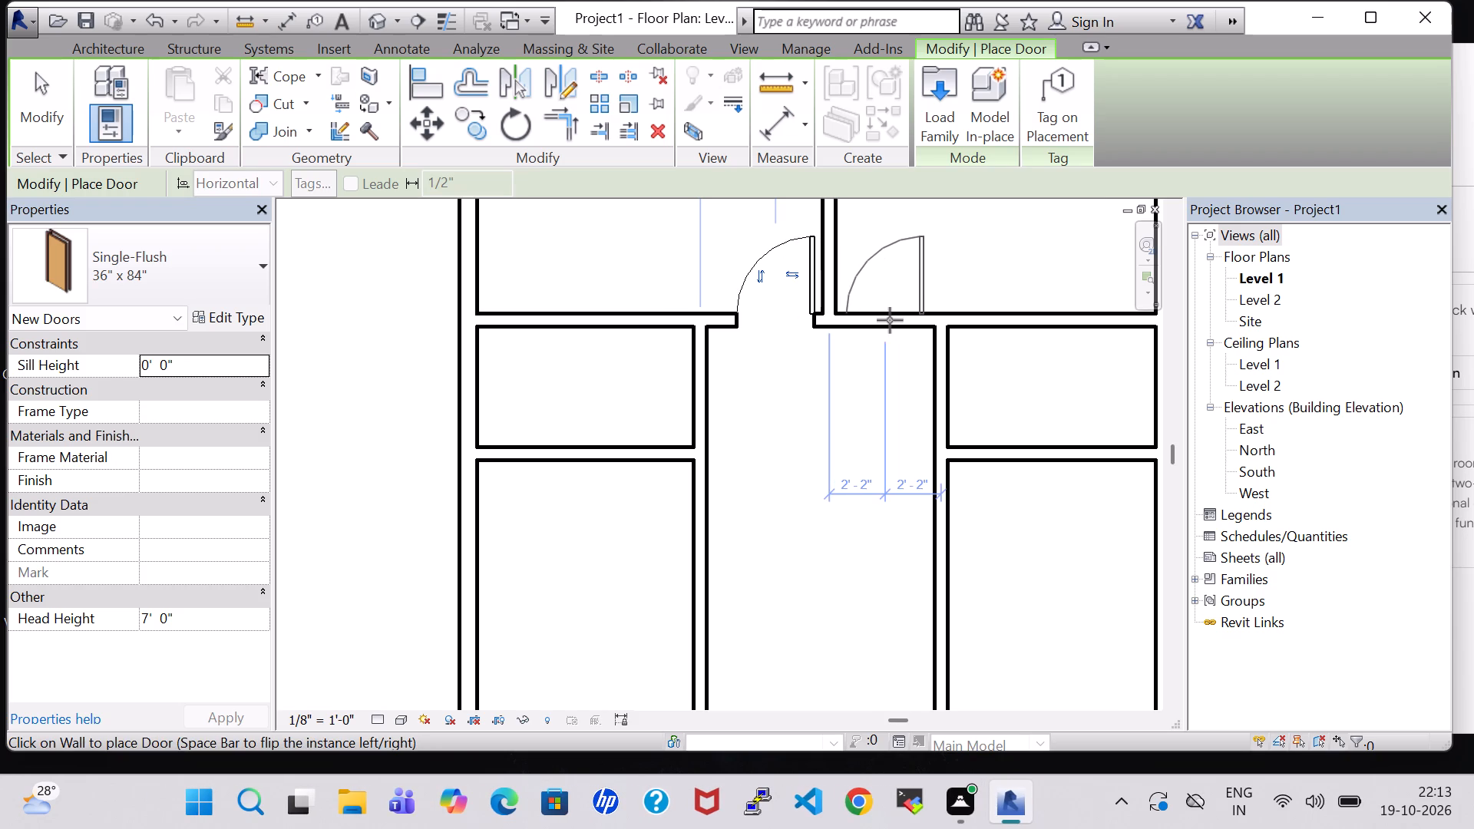
key("space")
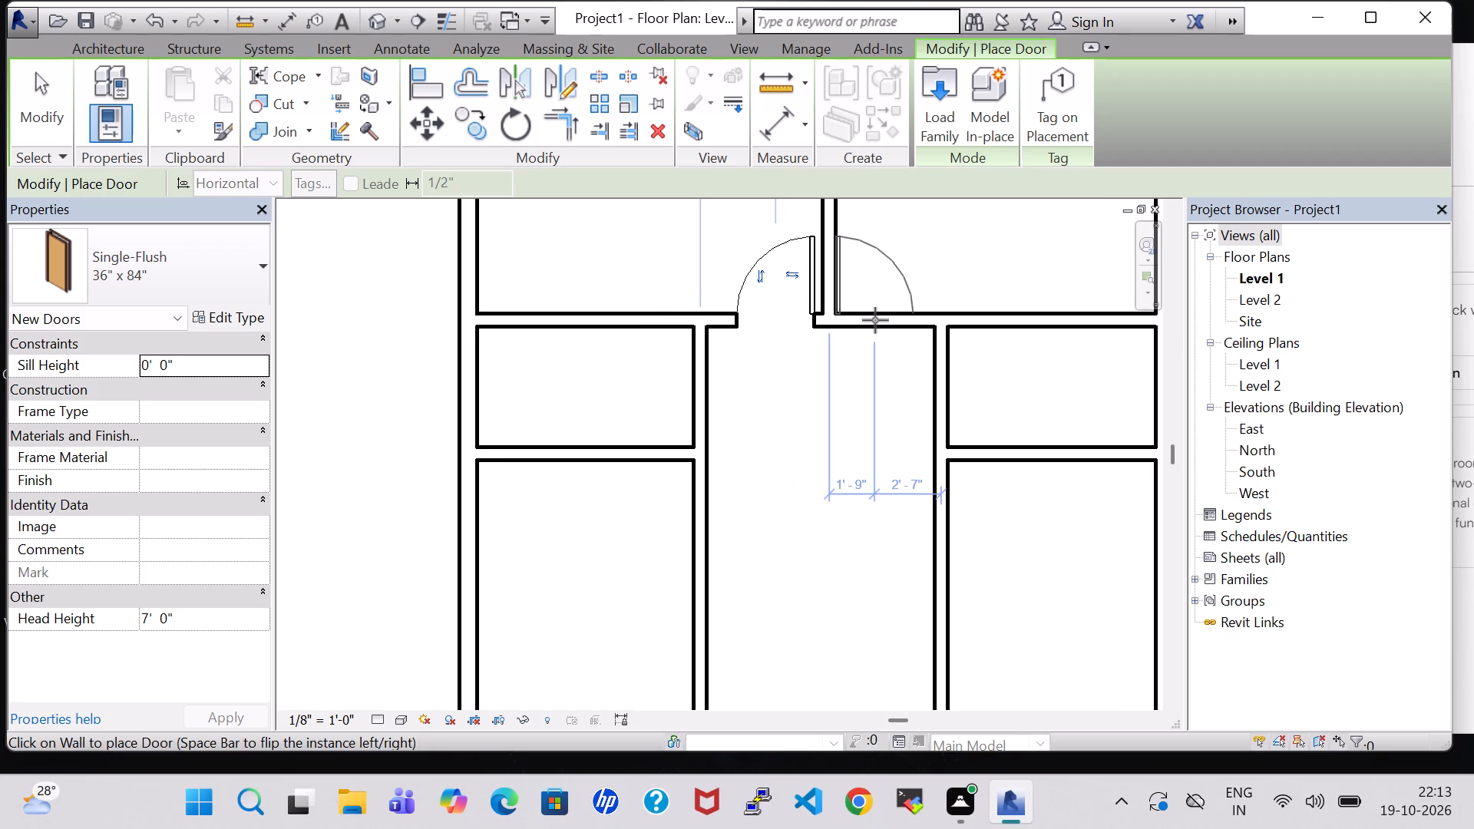
scroll(891, 326, "up", 1)
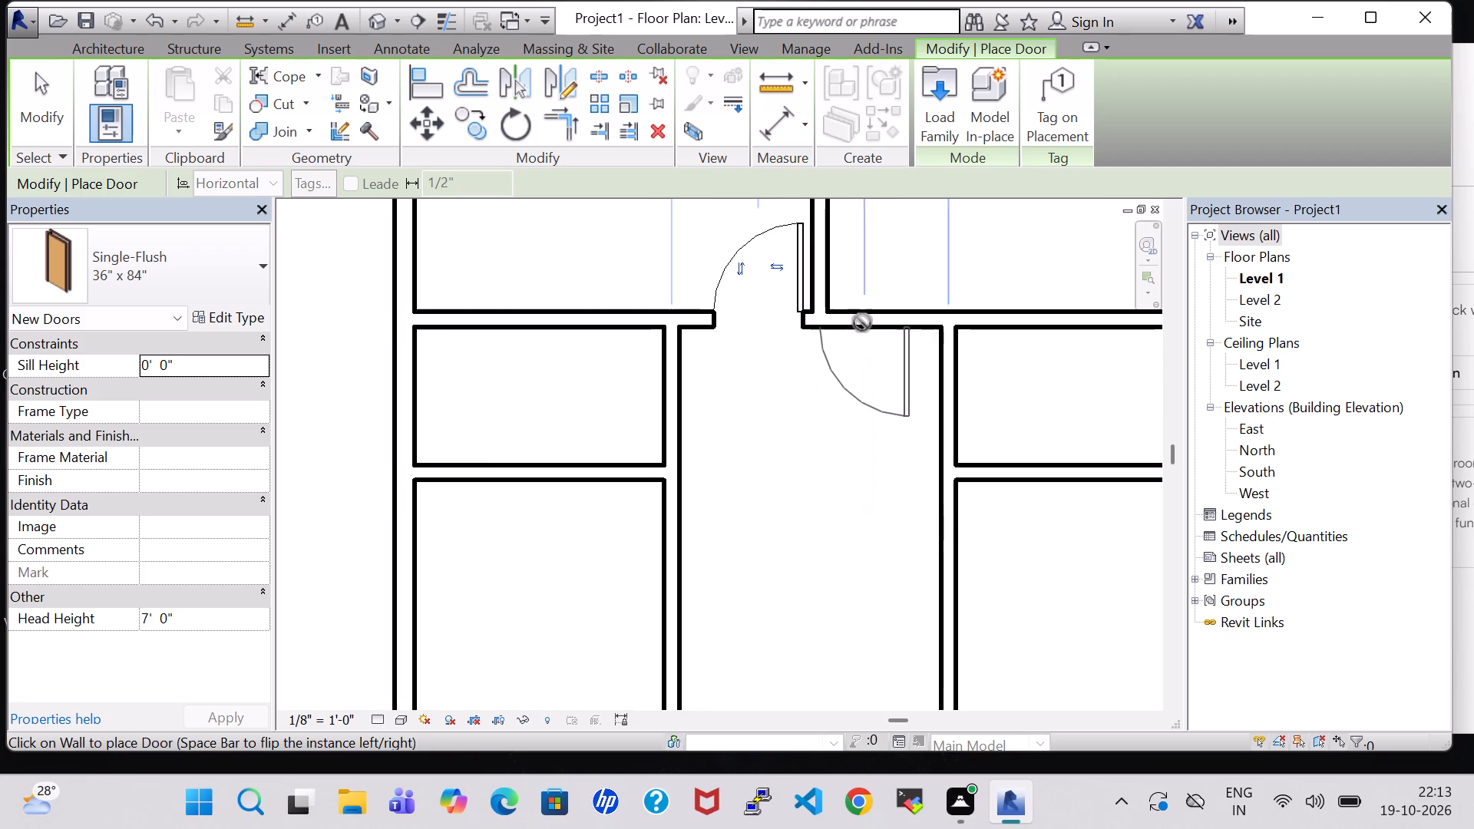
left_click(874, 312)
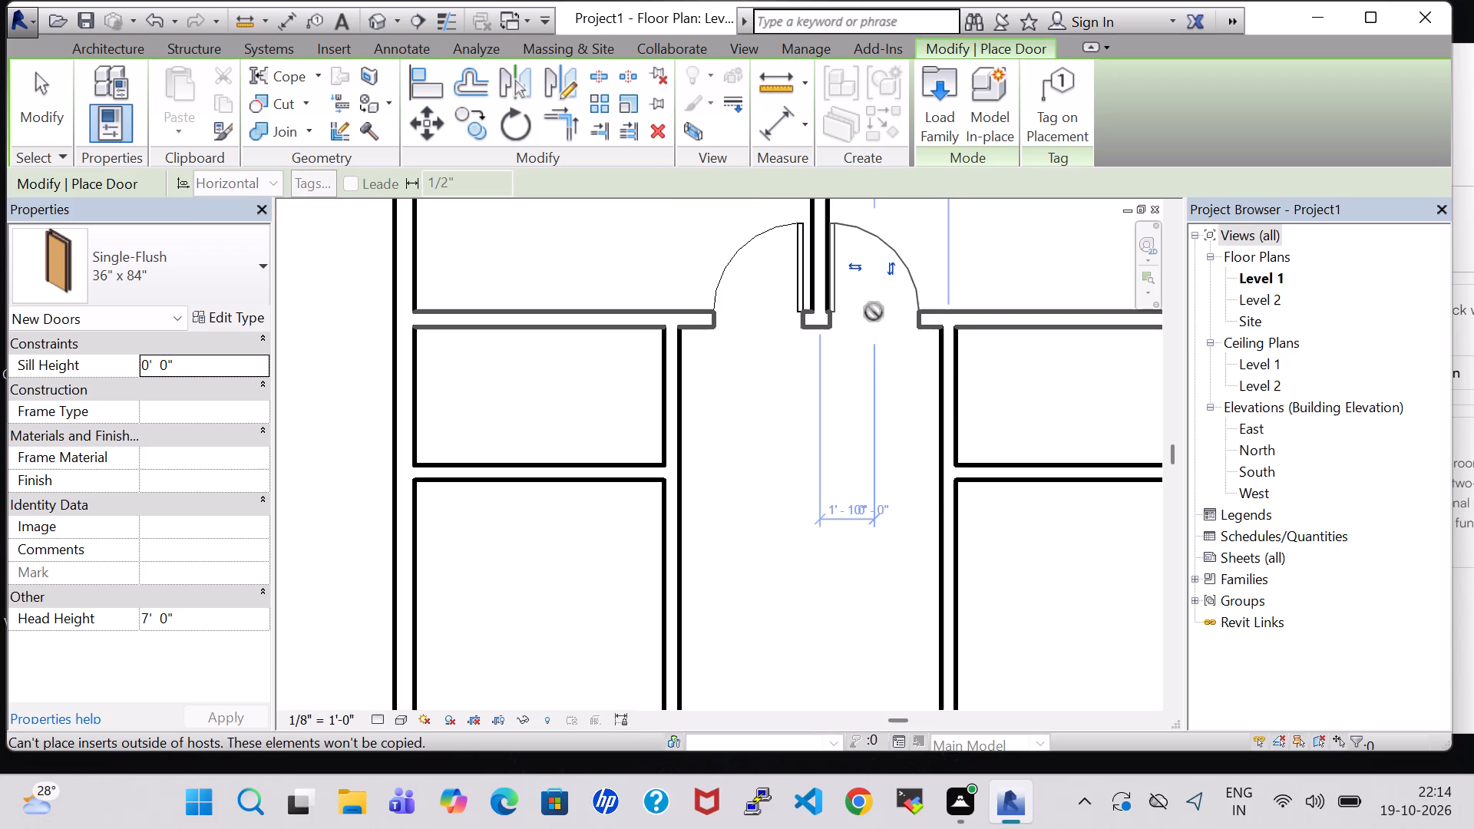
key("Escape")
key("Escape")
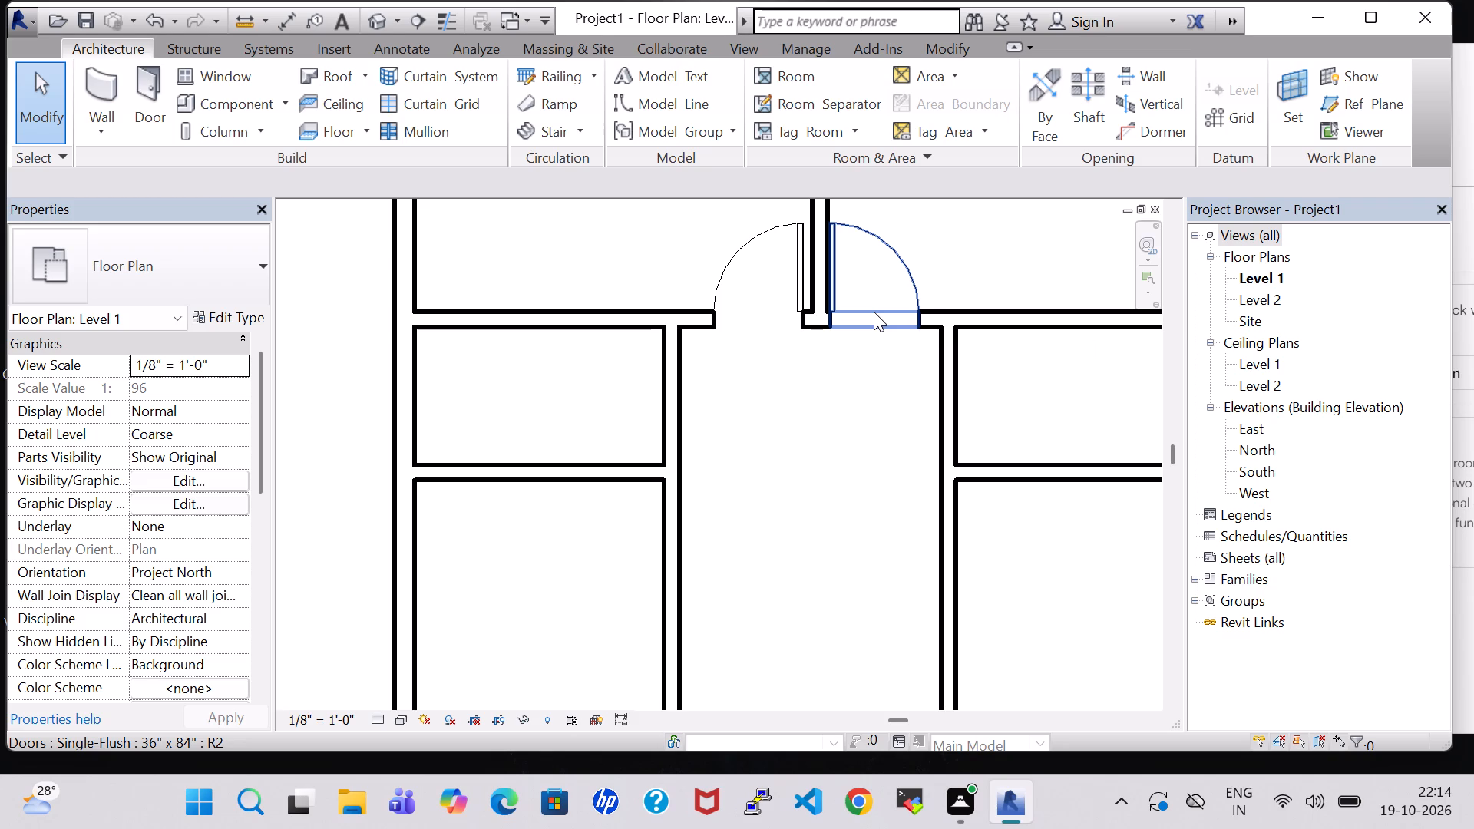
Place a Single-Flush 30" x 80" door between the top-left room and the small room below, about 1'-9" from the hall wall, swinging into the small room.
scroll(824, 490, "down", 4)
middle_click(821, 487)
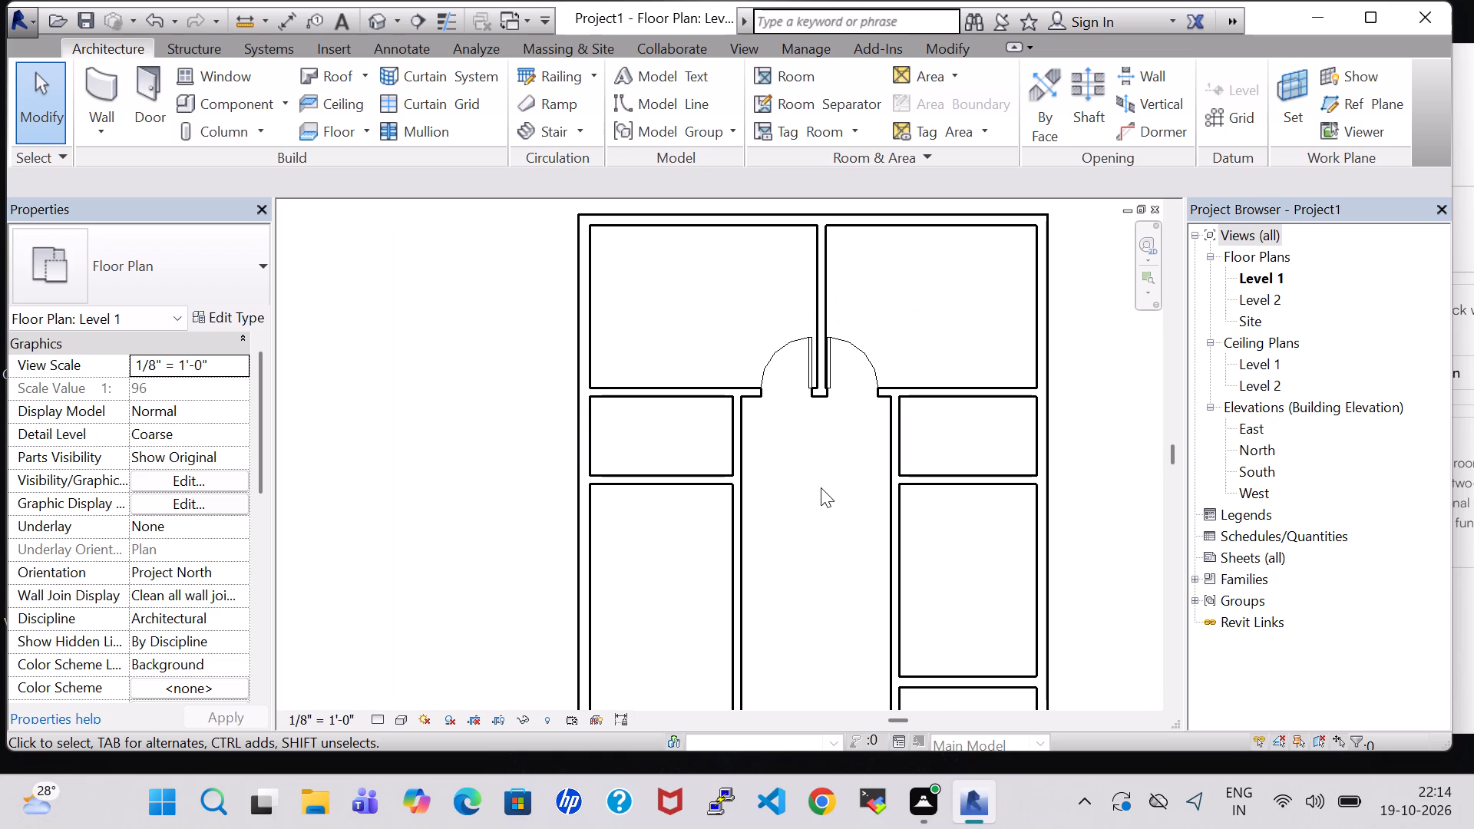
left_click(164, 93)
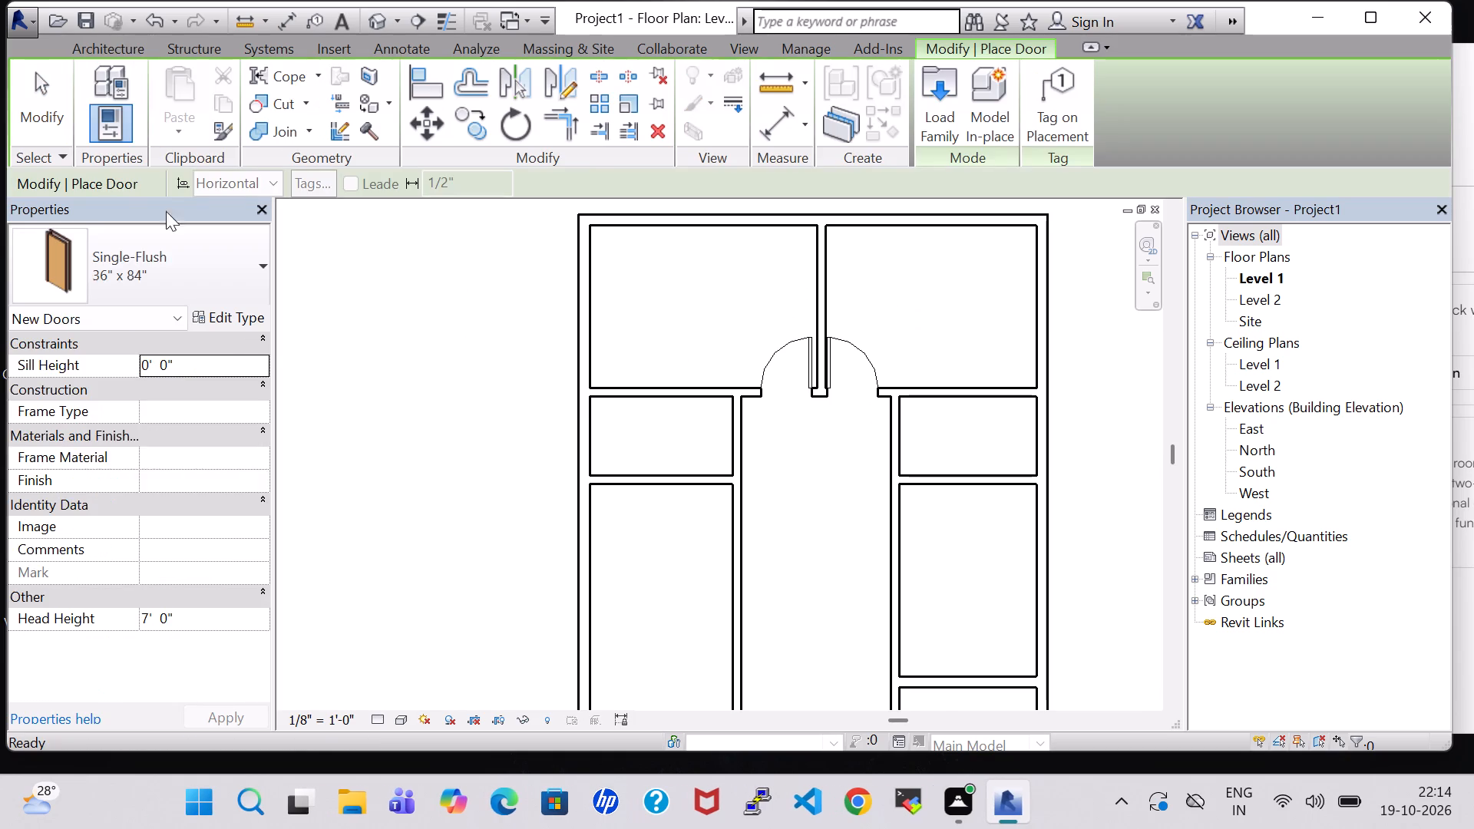
left_click(173, 272)
scroll(206, 366, "up", 4)
left_click(183, 386)
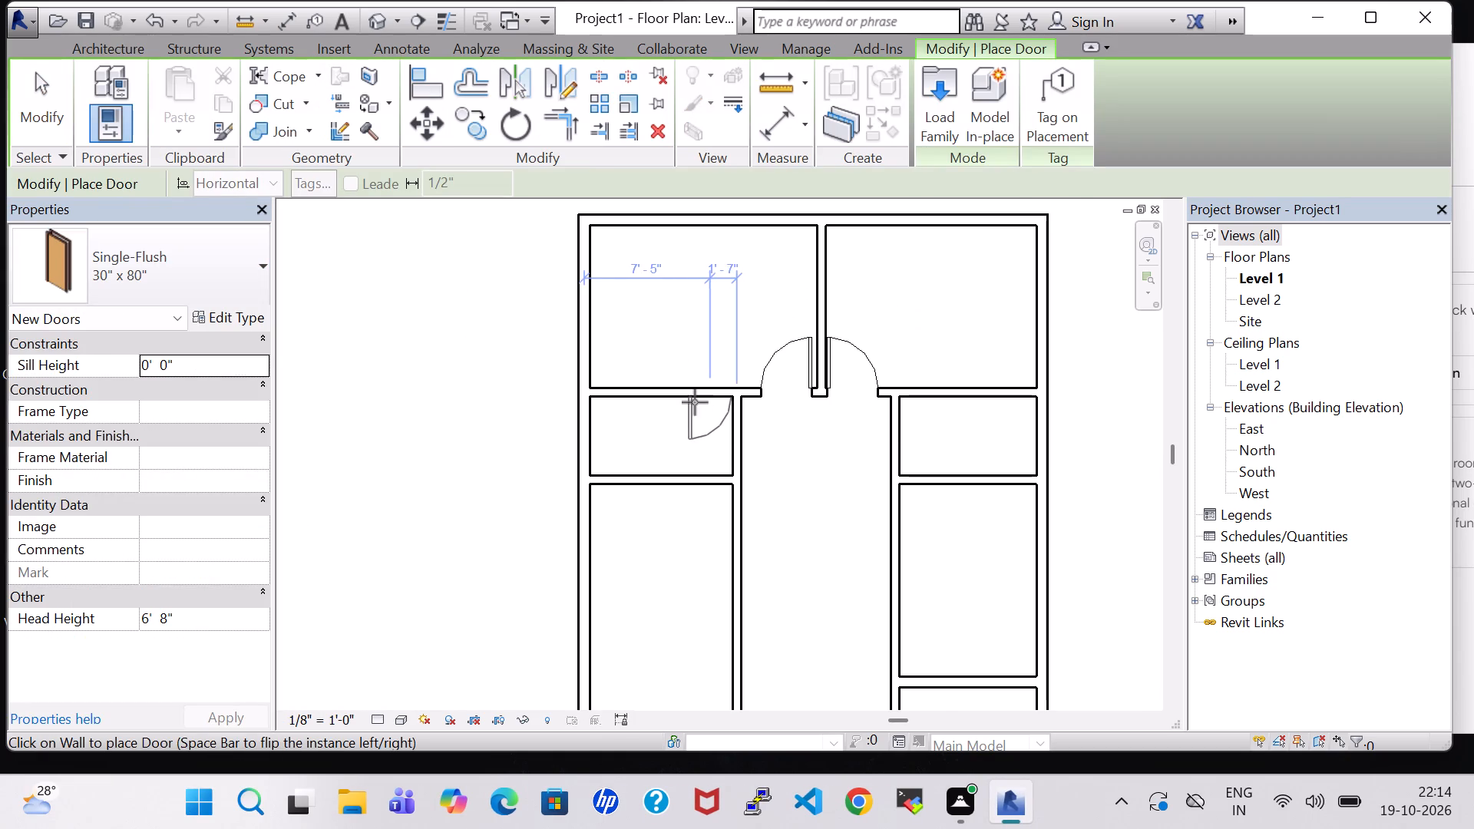
key("space")
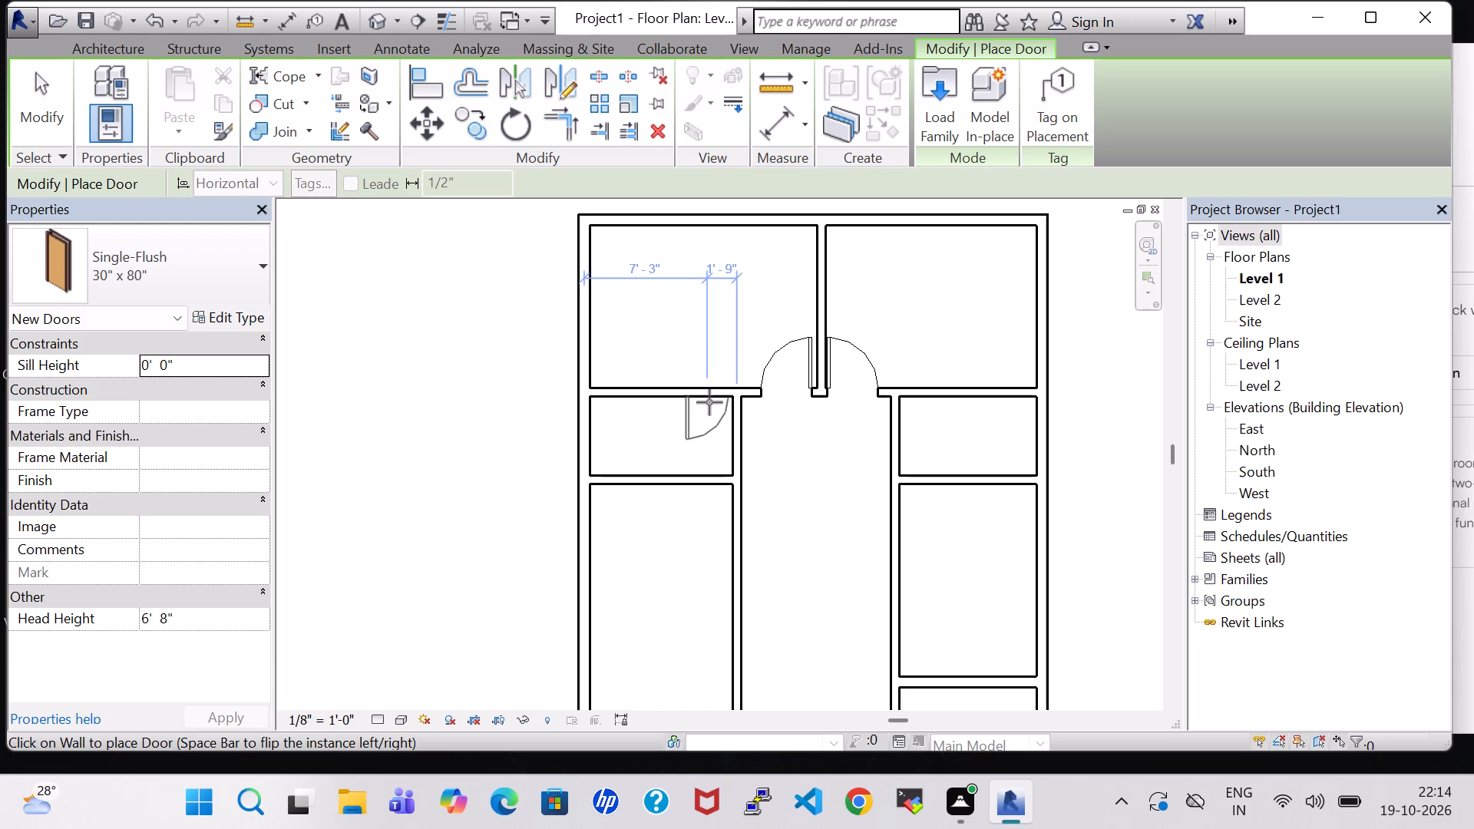
left_click(707, 402)
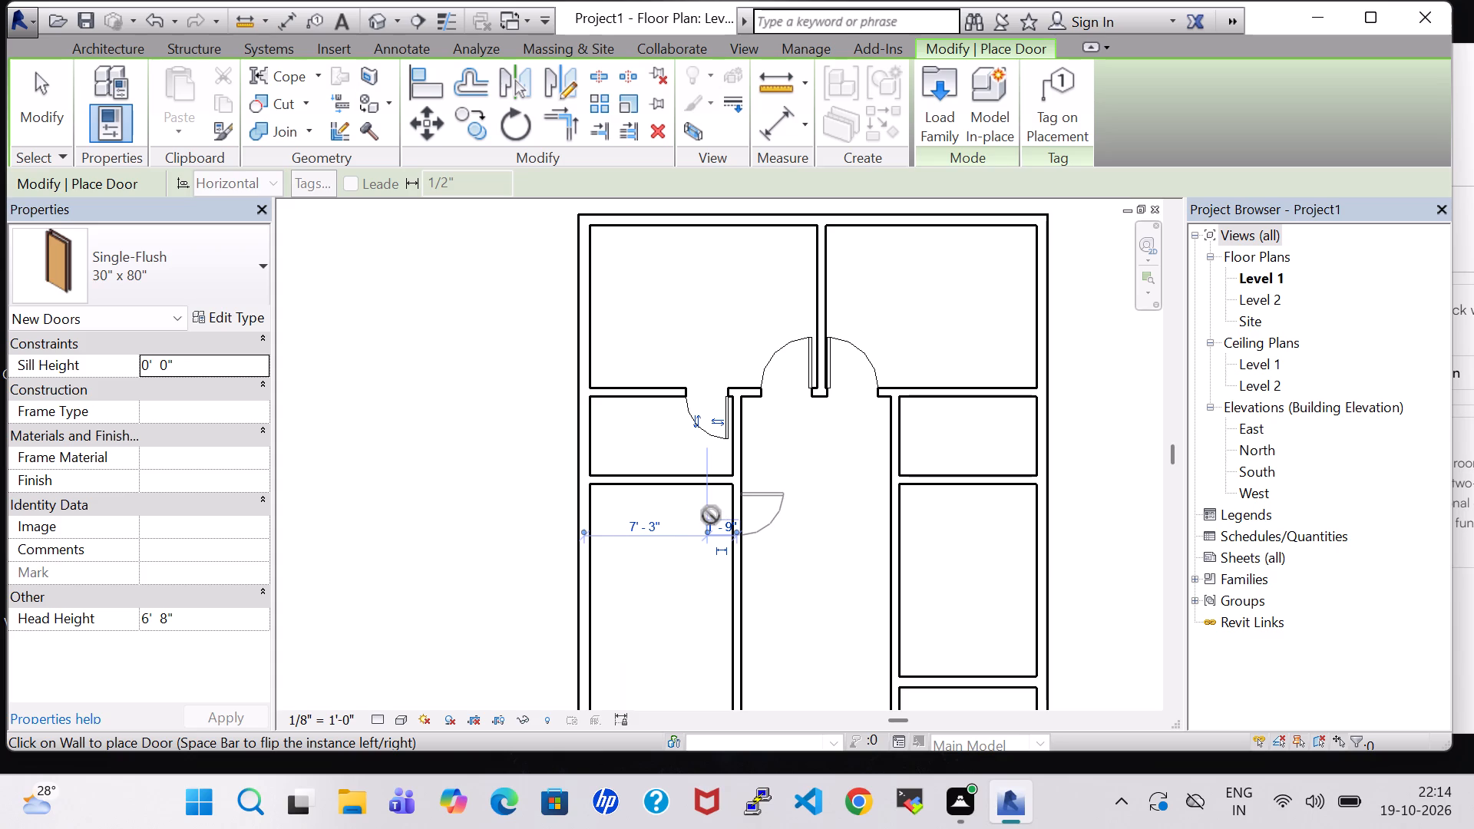
key("Escape")
key("Escape")
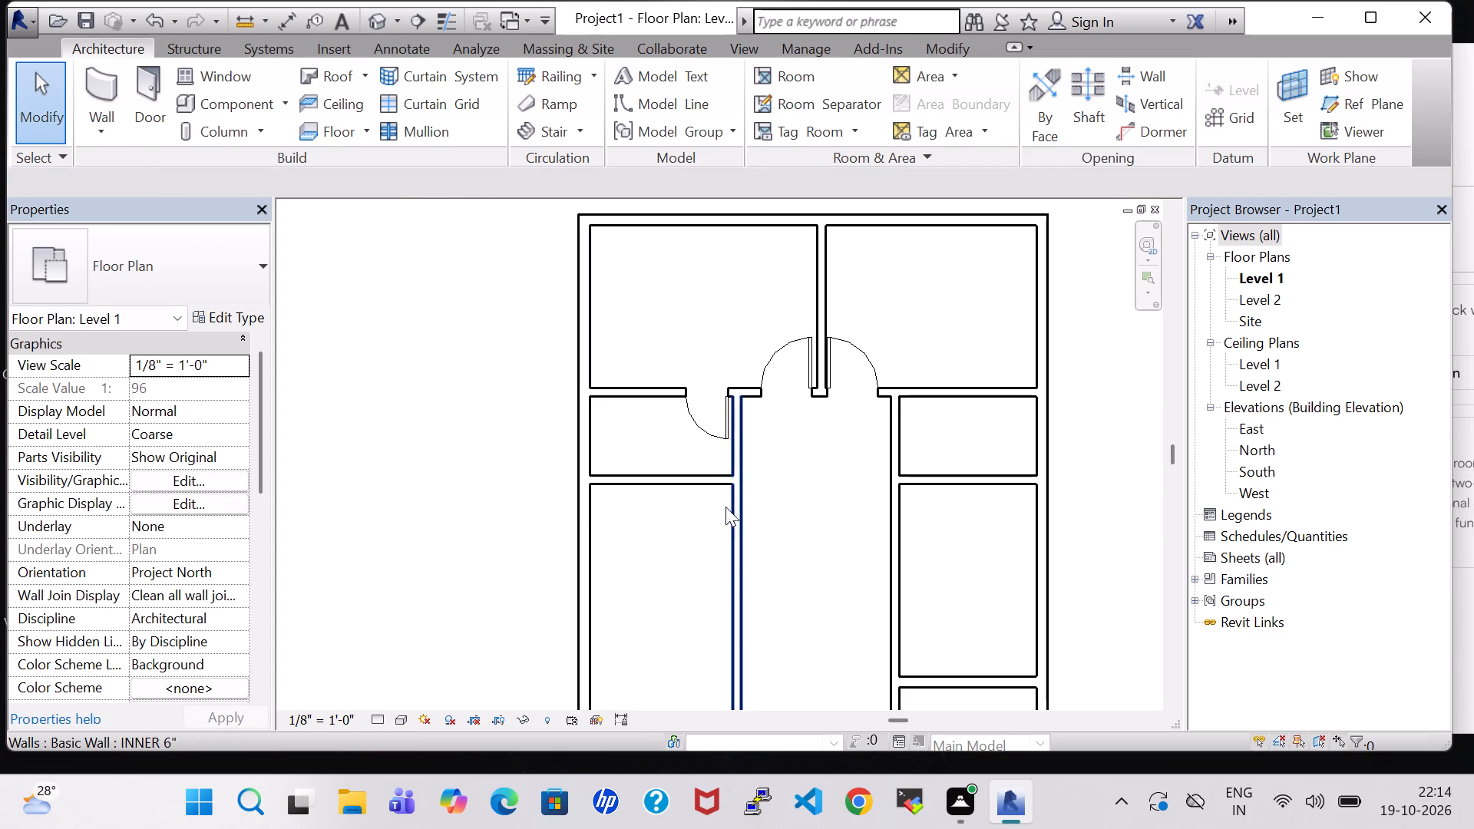
Place a door from the hall into the long west room near its upper corner and change its type to Single-Flush 34" x 84".
left_click(155, 108)
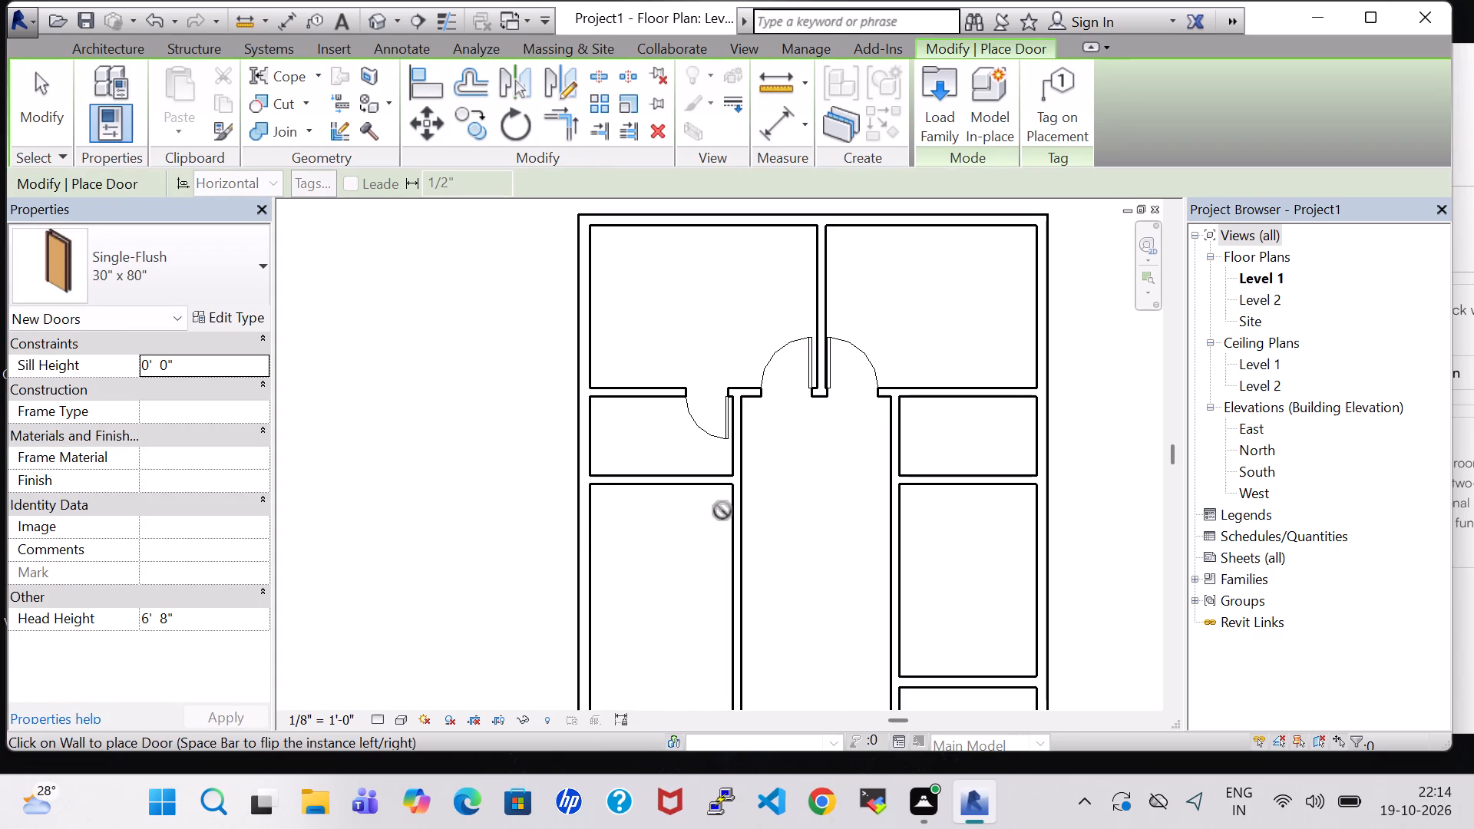
left_click(725, 510)
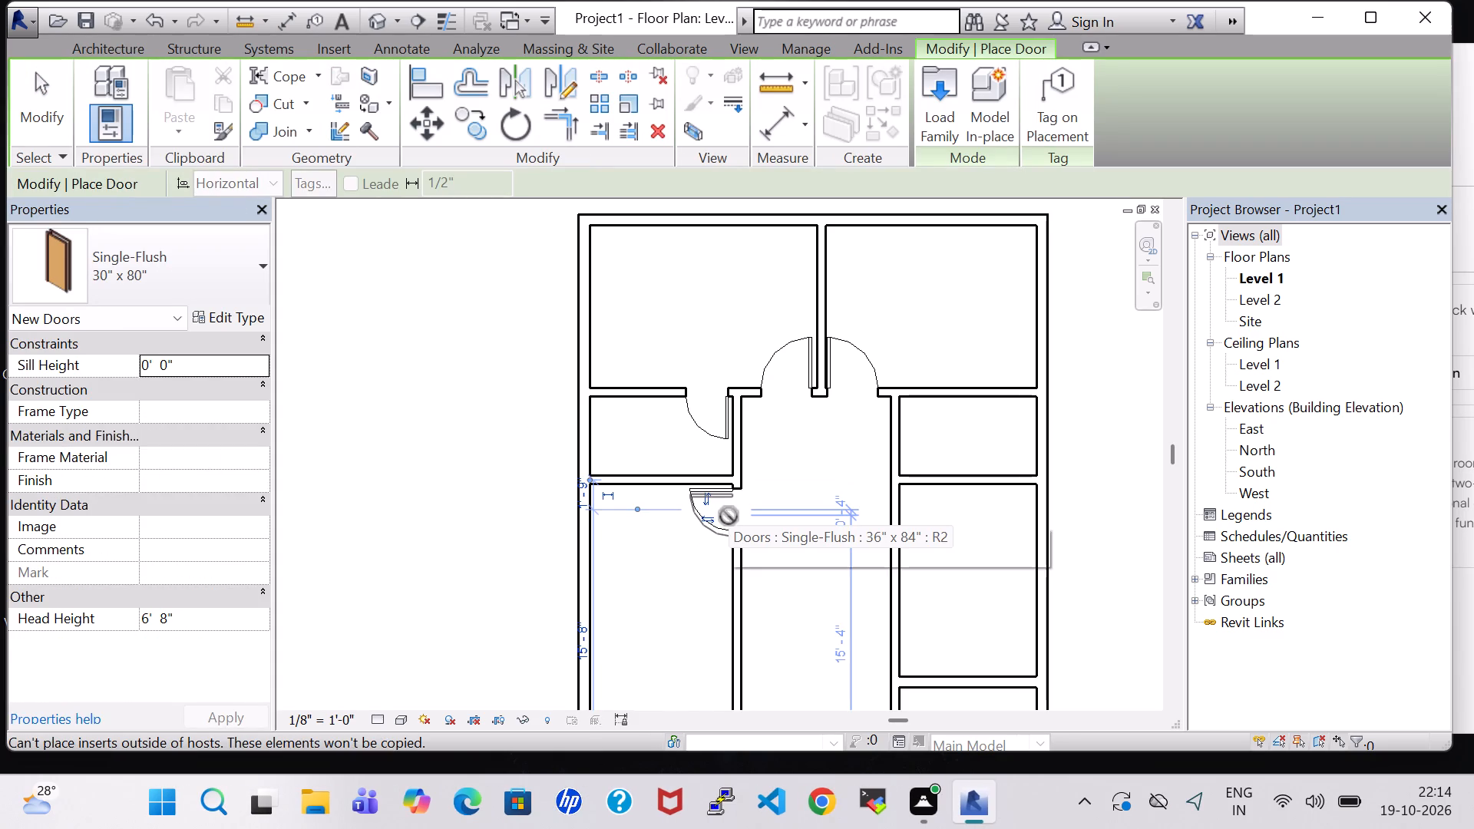
key("Escape")
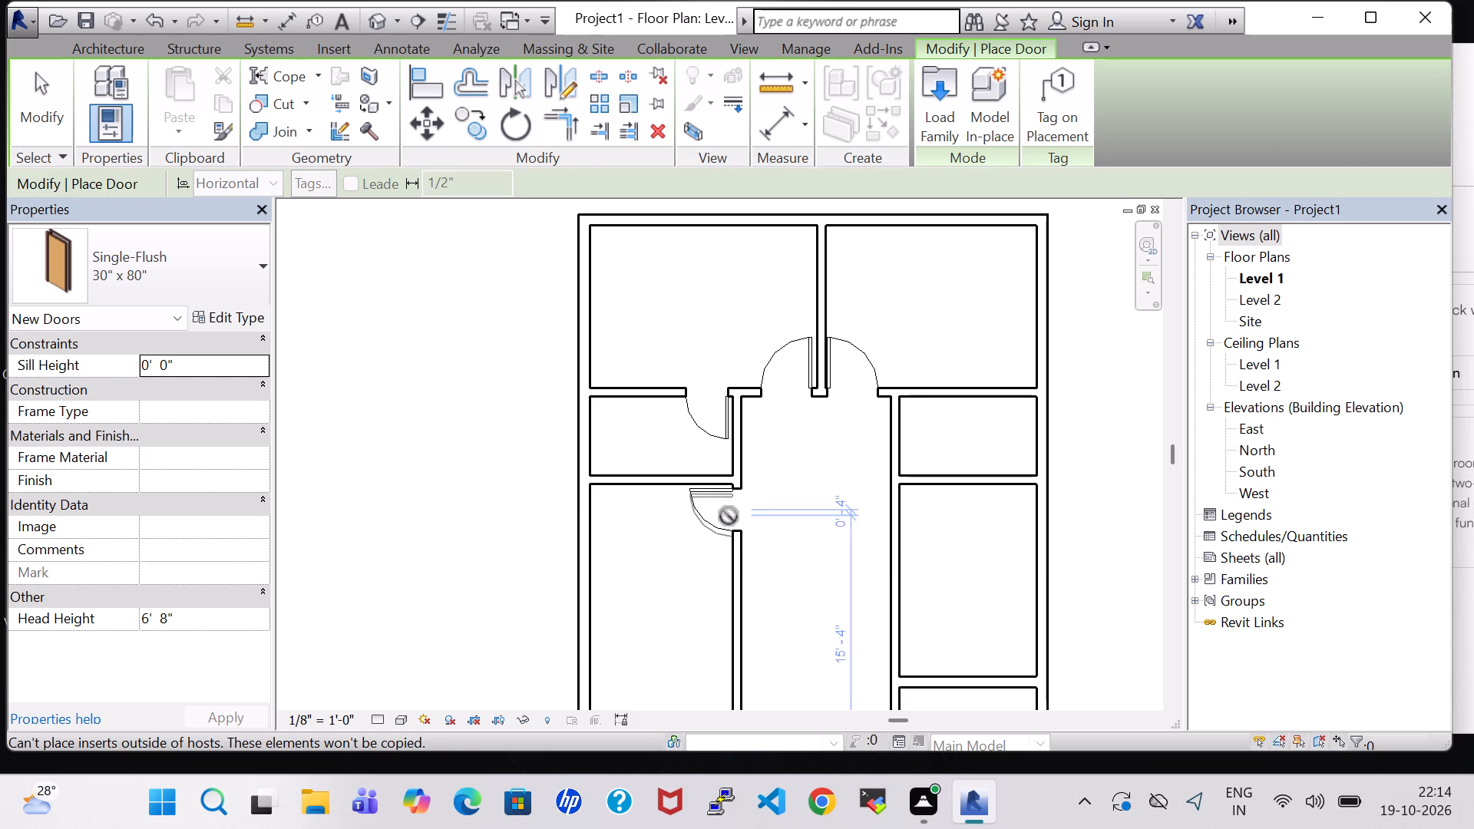
key("Escape")
left_click(708, 525)
left_click(151, 289)
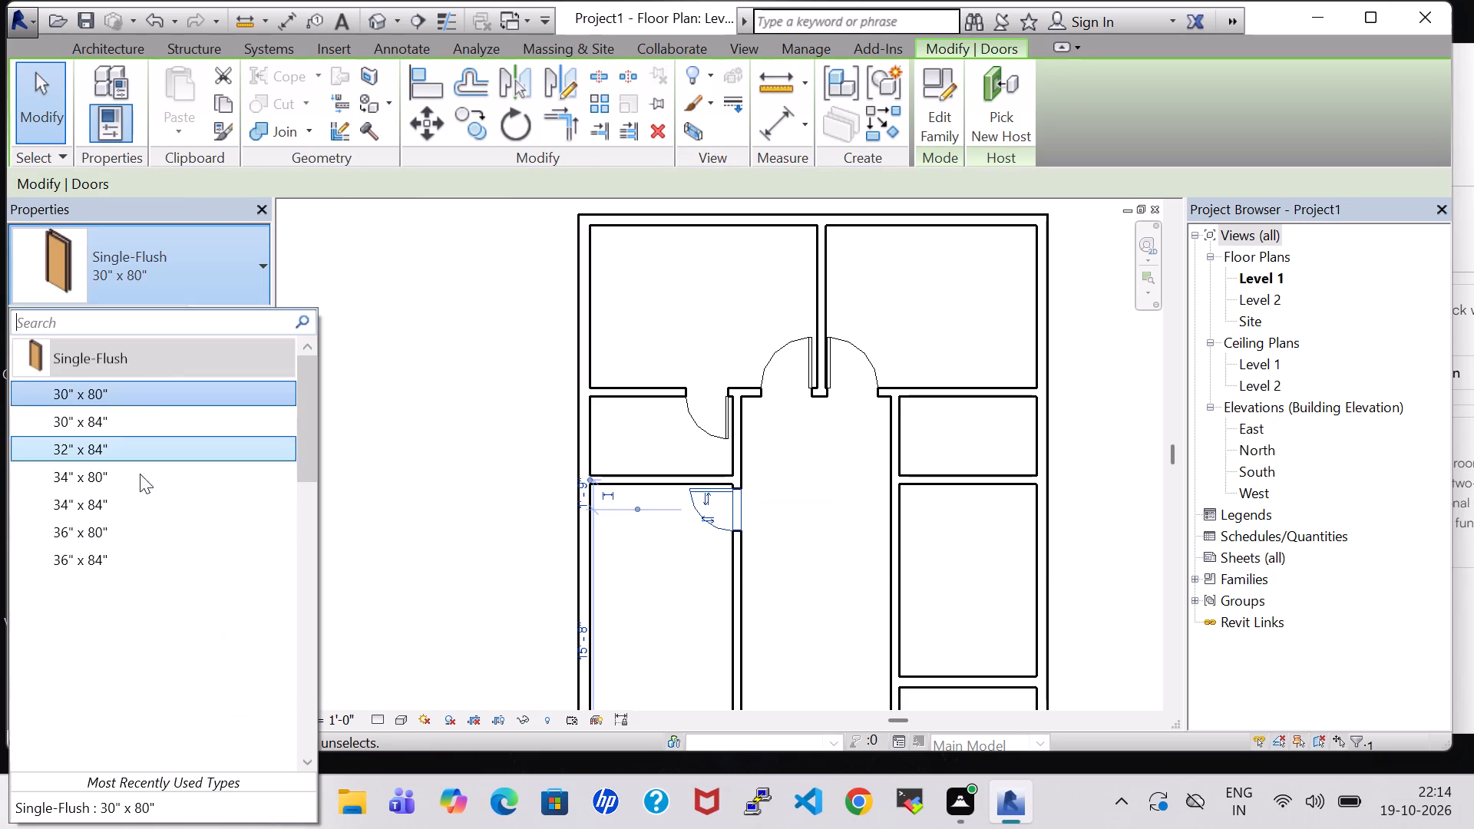
left_click(138, 504)
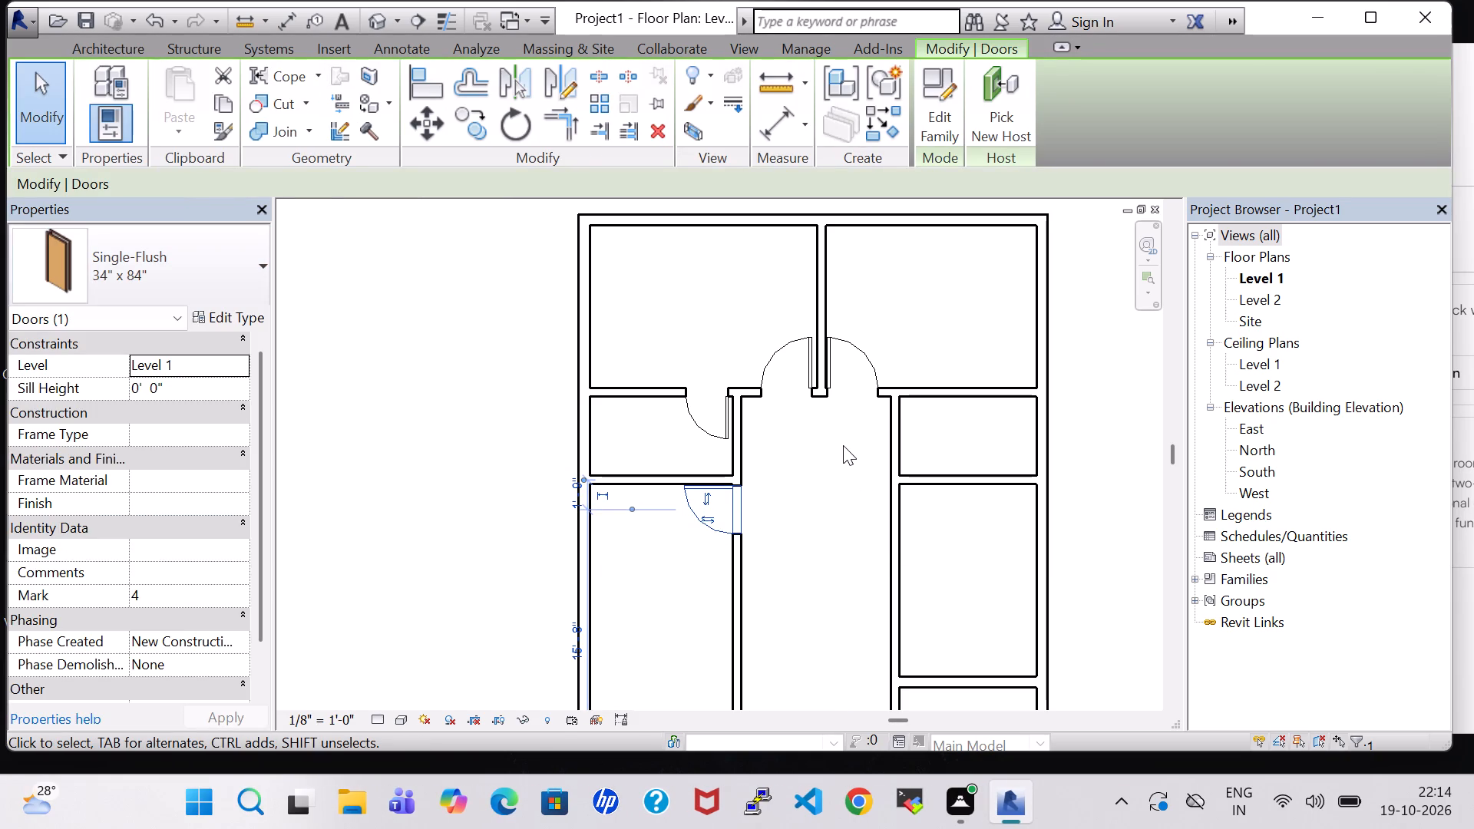
key("Escape")
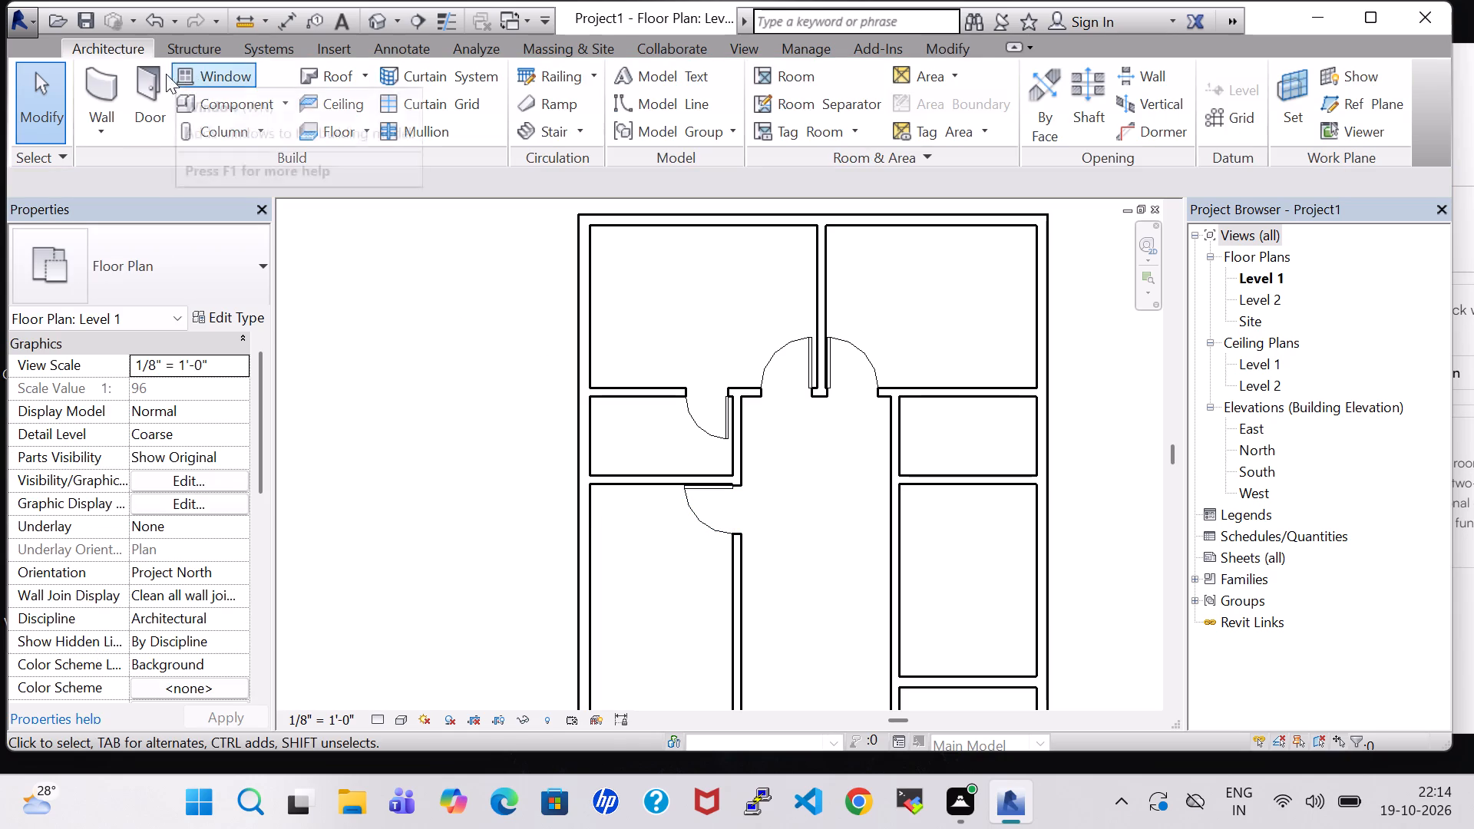
Place a Single-Flush 30" x 80" door between the top-right room and the small room below, about 1'-9" from the hall wall, swinging into the small room.
left_click(155, 74)
left_click(147, 267)
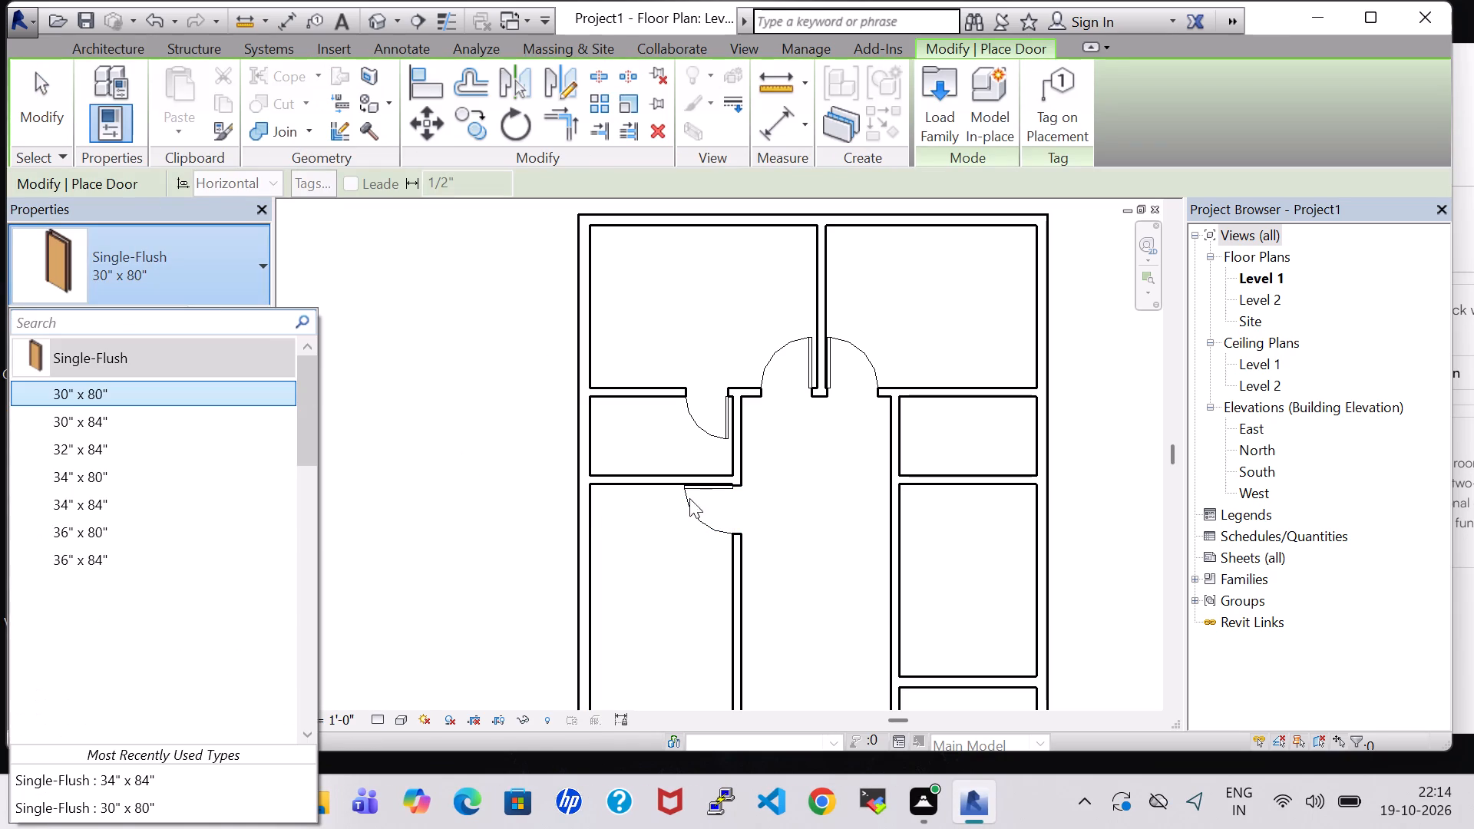
left_click(792, 494)
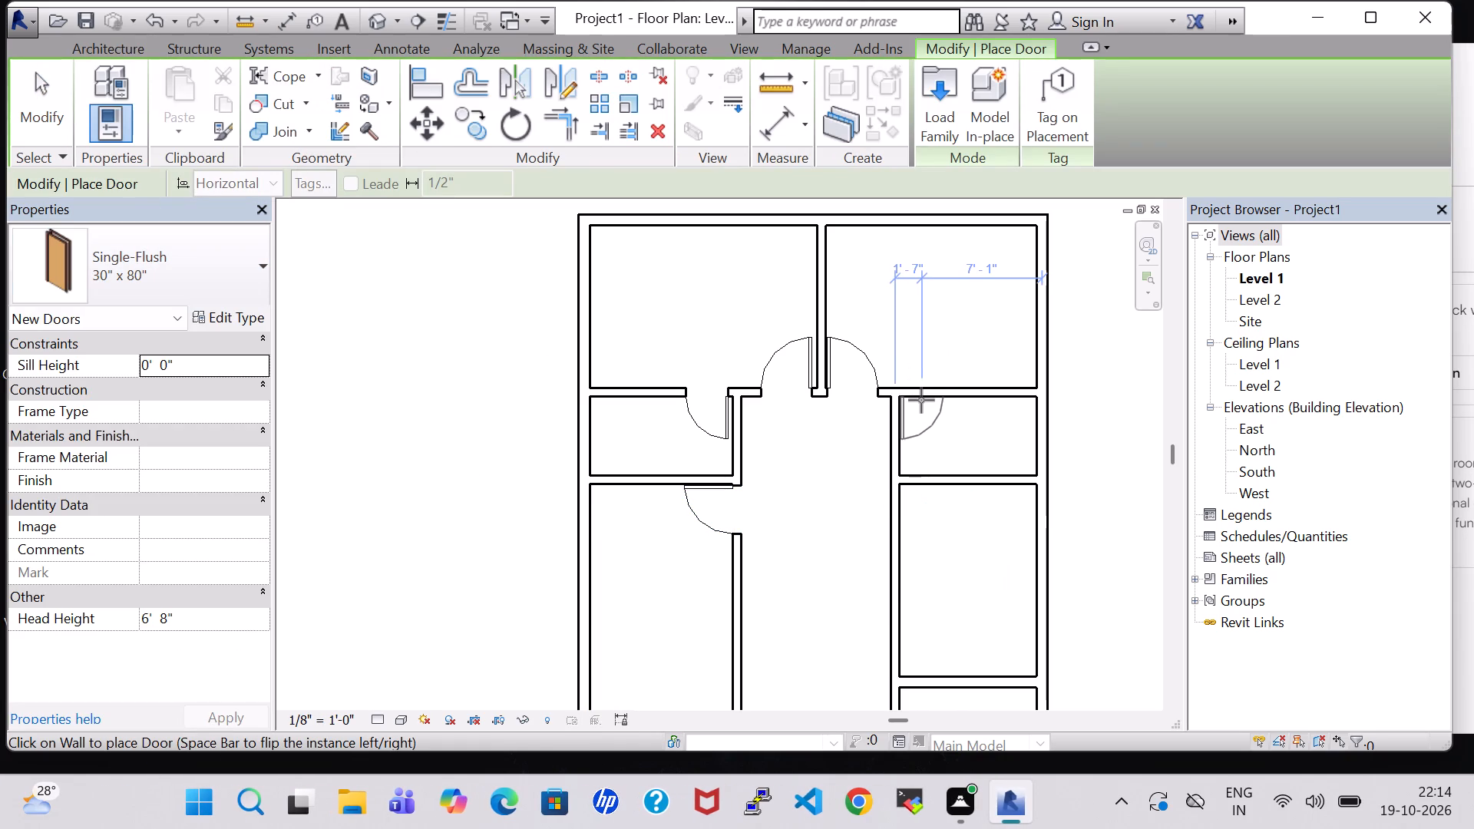
left_click(925, 401)
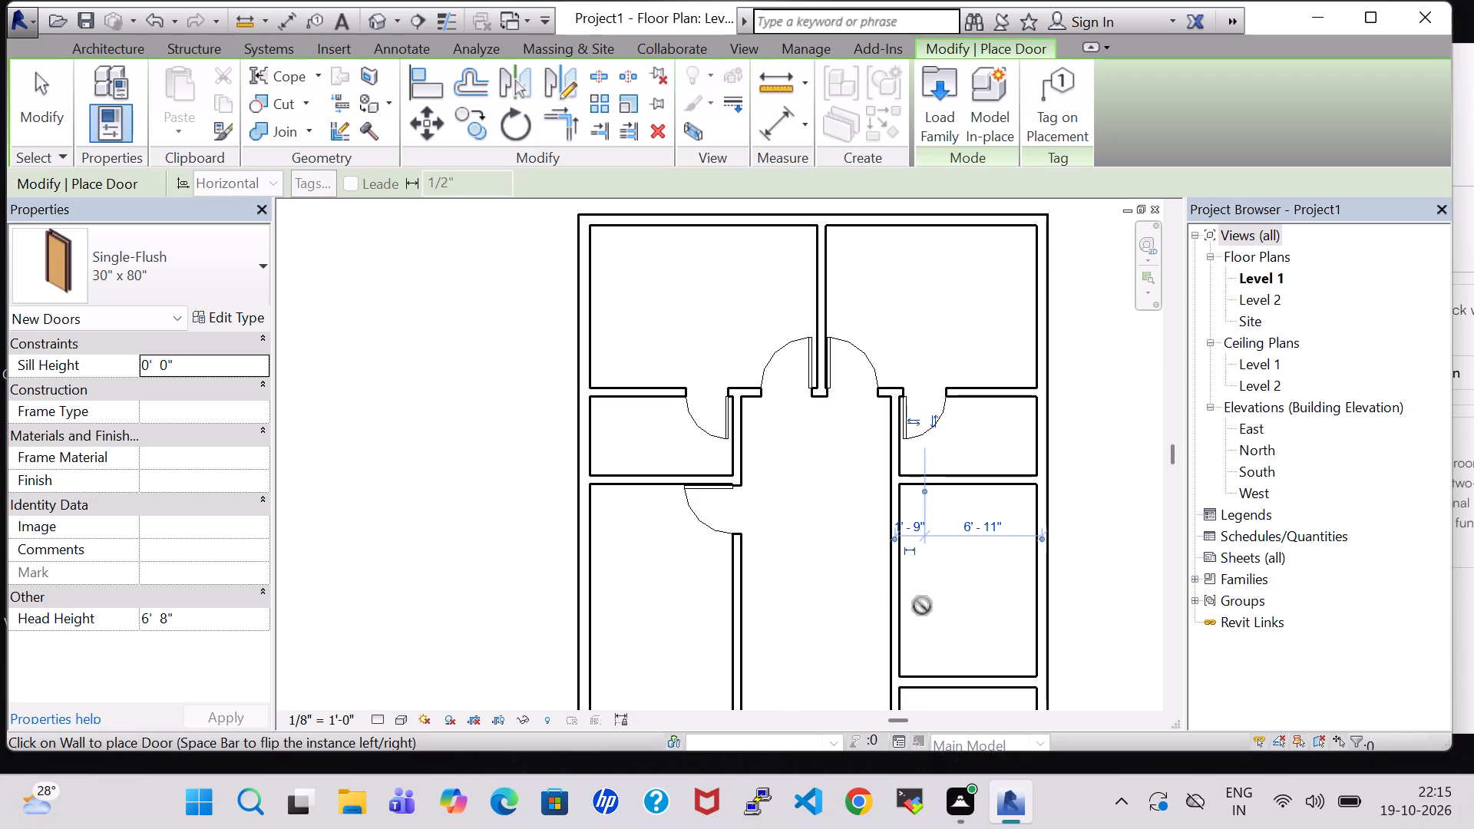
Place a Single-Flush 34" x 84" door in the hall's east wall, about 2'-1" above the lower wall of the larger east room, opening into it.
scroll(922, 606, "down", 2)
left_click(170, 274)
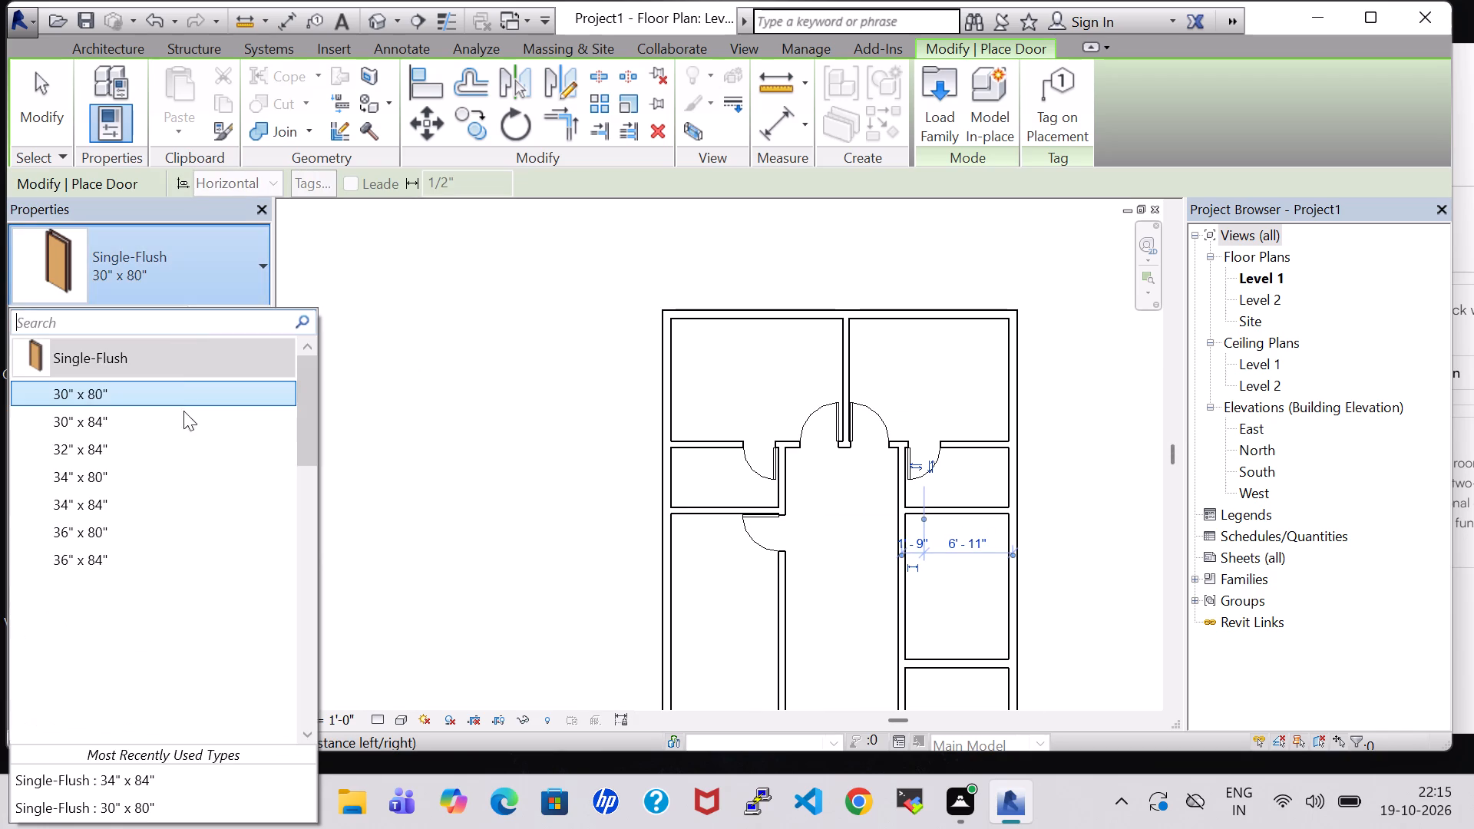
left_click(185, 492)
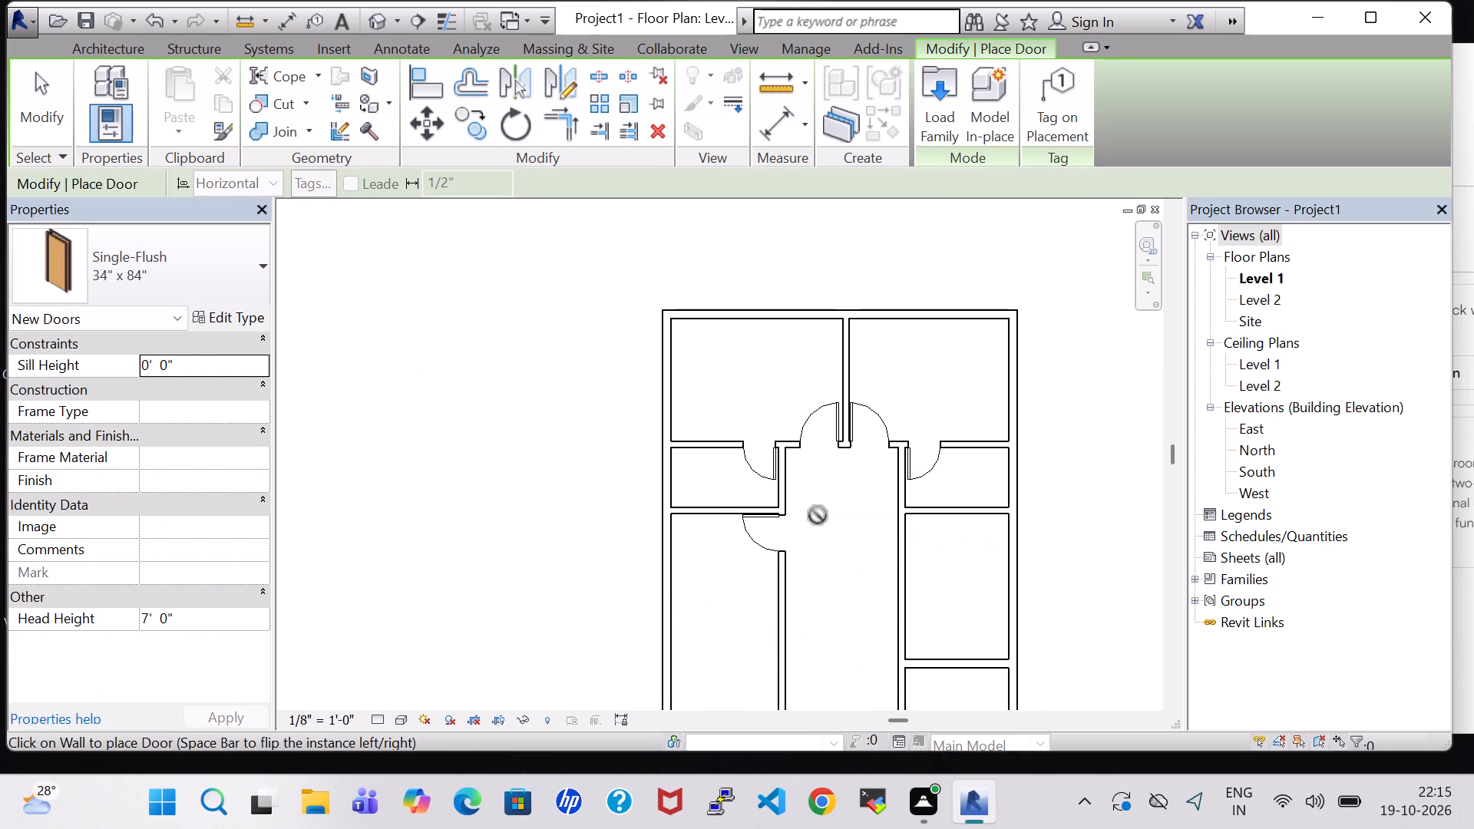
scroll(912, 642, "up", 4)
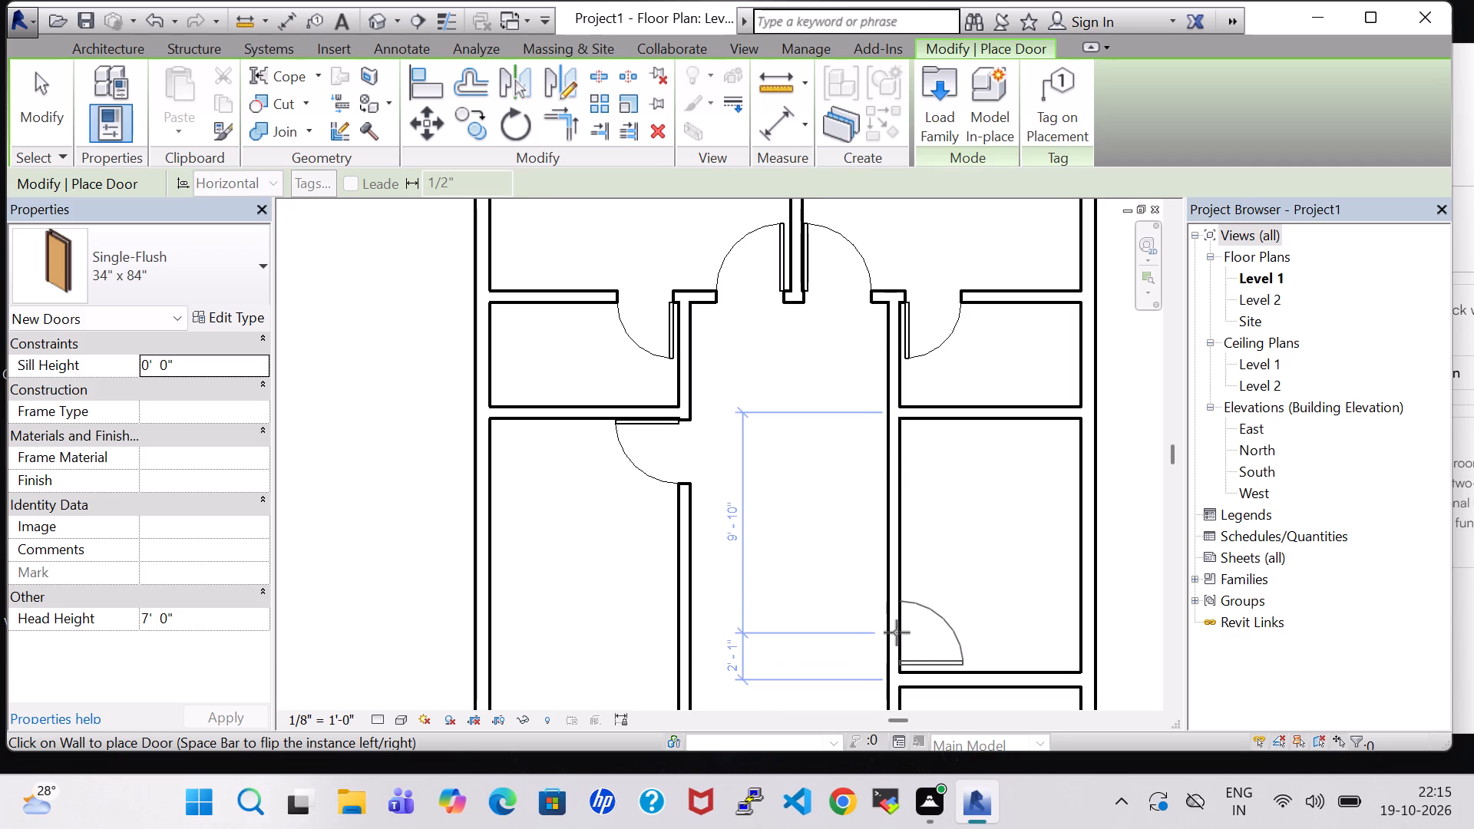
left_click(897, 632)
scroll(902, 577, "down", 6)
key("Escape")
key("Escape")
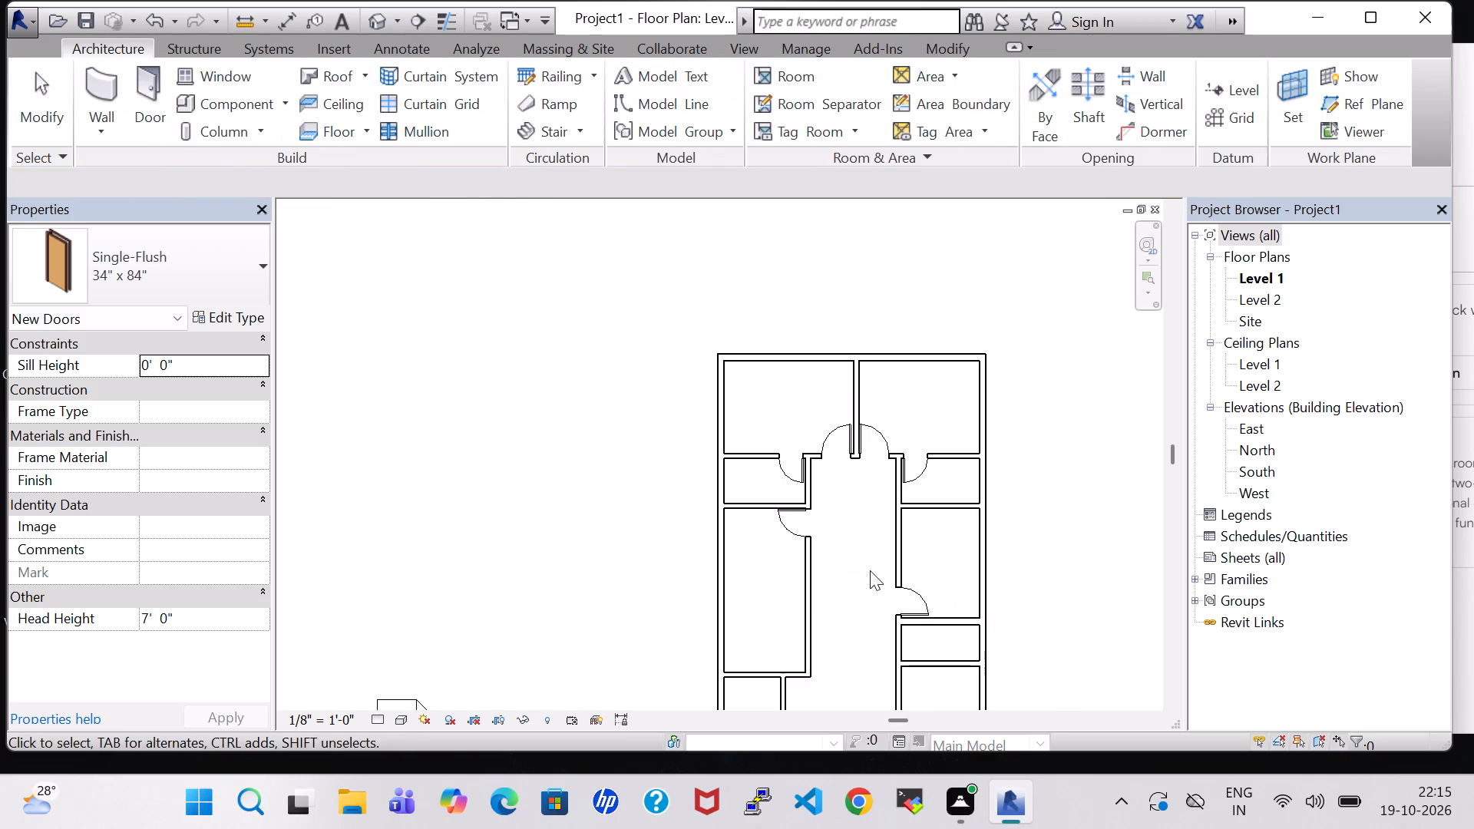
Place a Single-Flush 30" x 80" door between the larger east room and the small room below, about 1'-10" from the hall wall, swinging into the small room.
scroll(1080, 557, "down", 1)
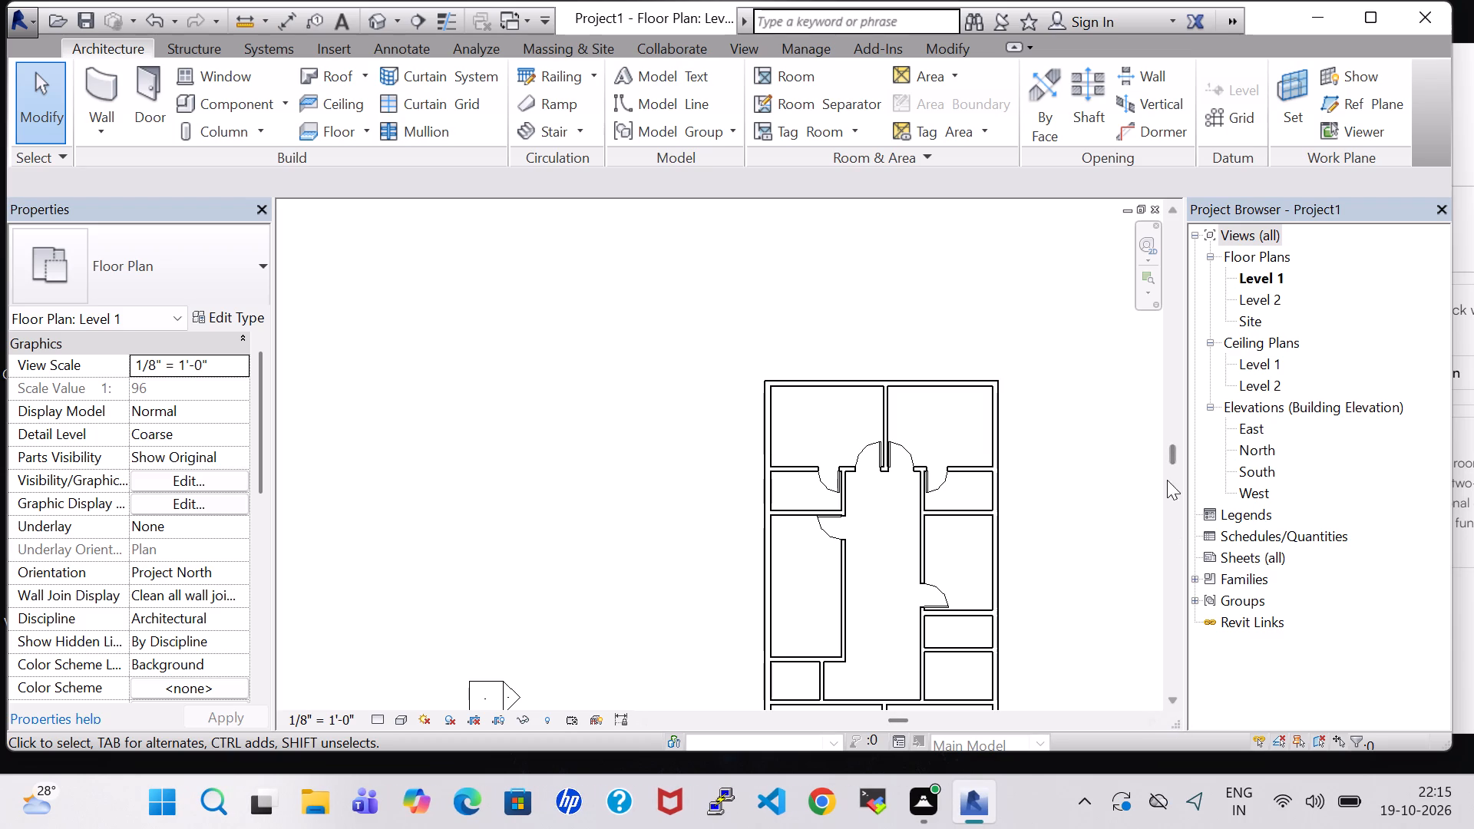
left_click_drag(1169, 456, 1169, 461)
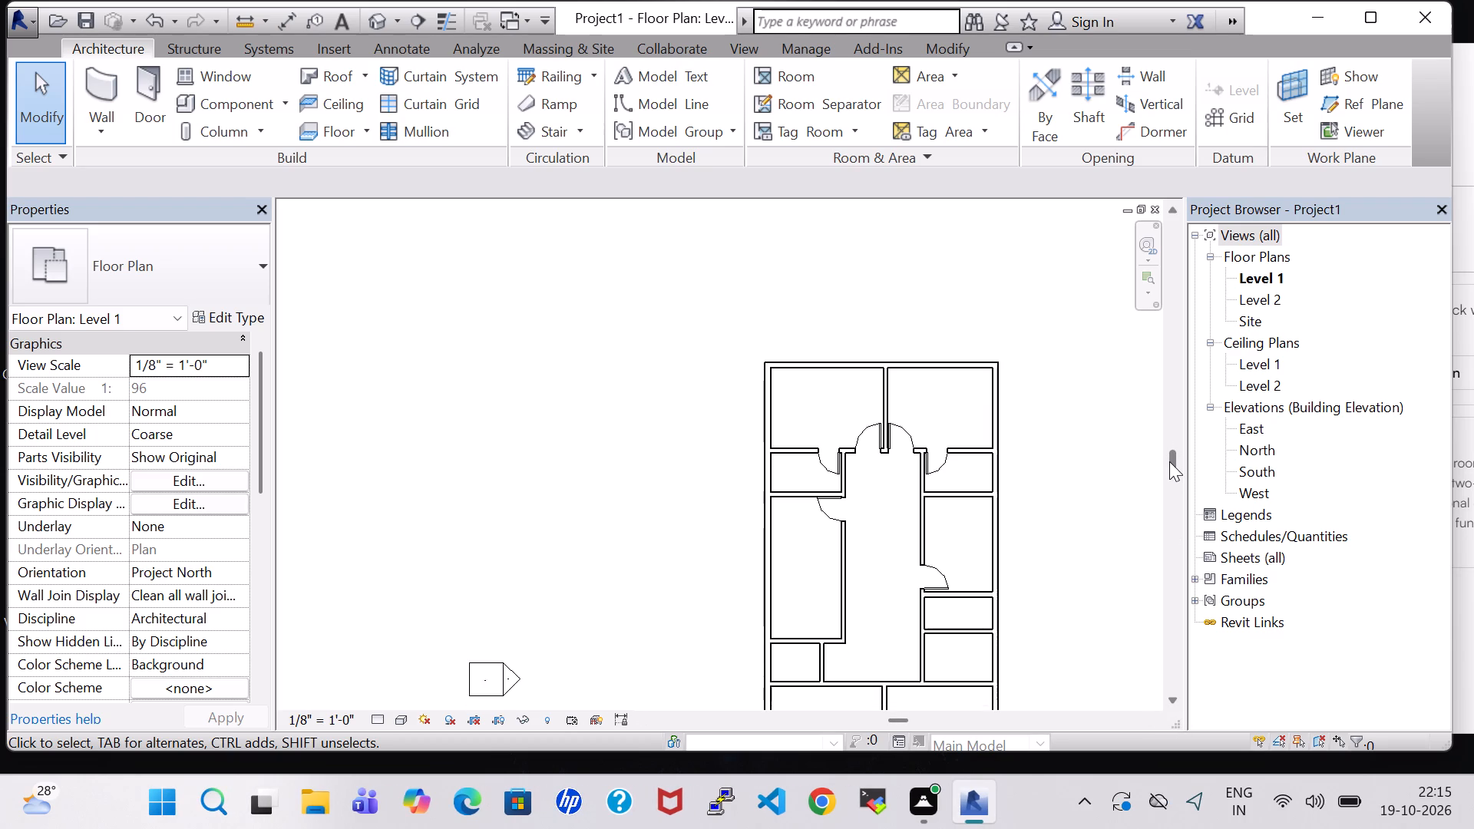
left_click_drag(1169, 461, 1171, 498)
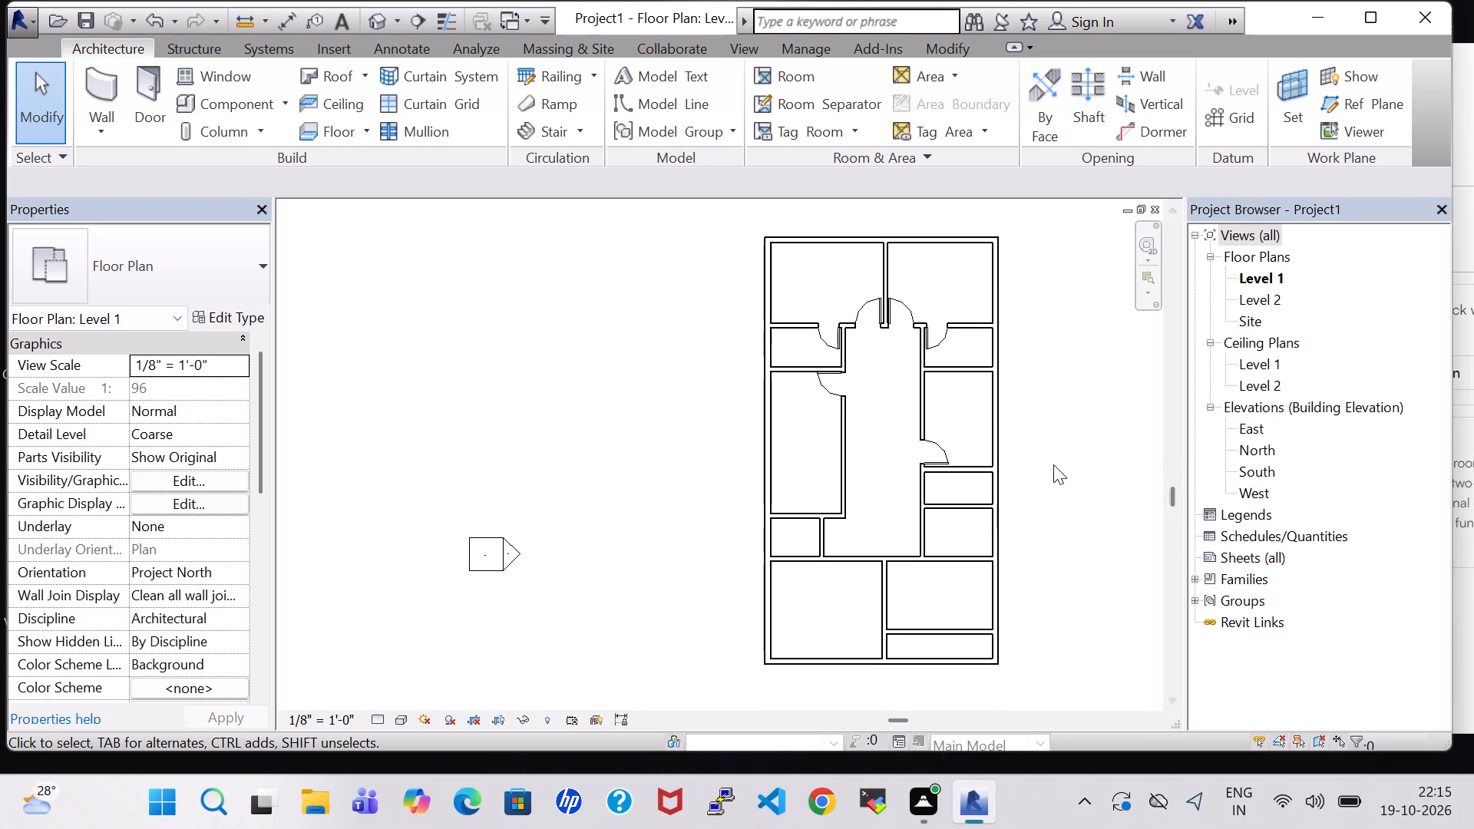
middle_click_drag(1045, 464, 1038, 462)
middle_click_drag(1015, 456, 1008, 455)
middle_click_drag(1001, 454, 957, 450)
middle_click(957, 450)
scroll(1001, 449, "up", 2)
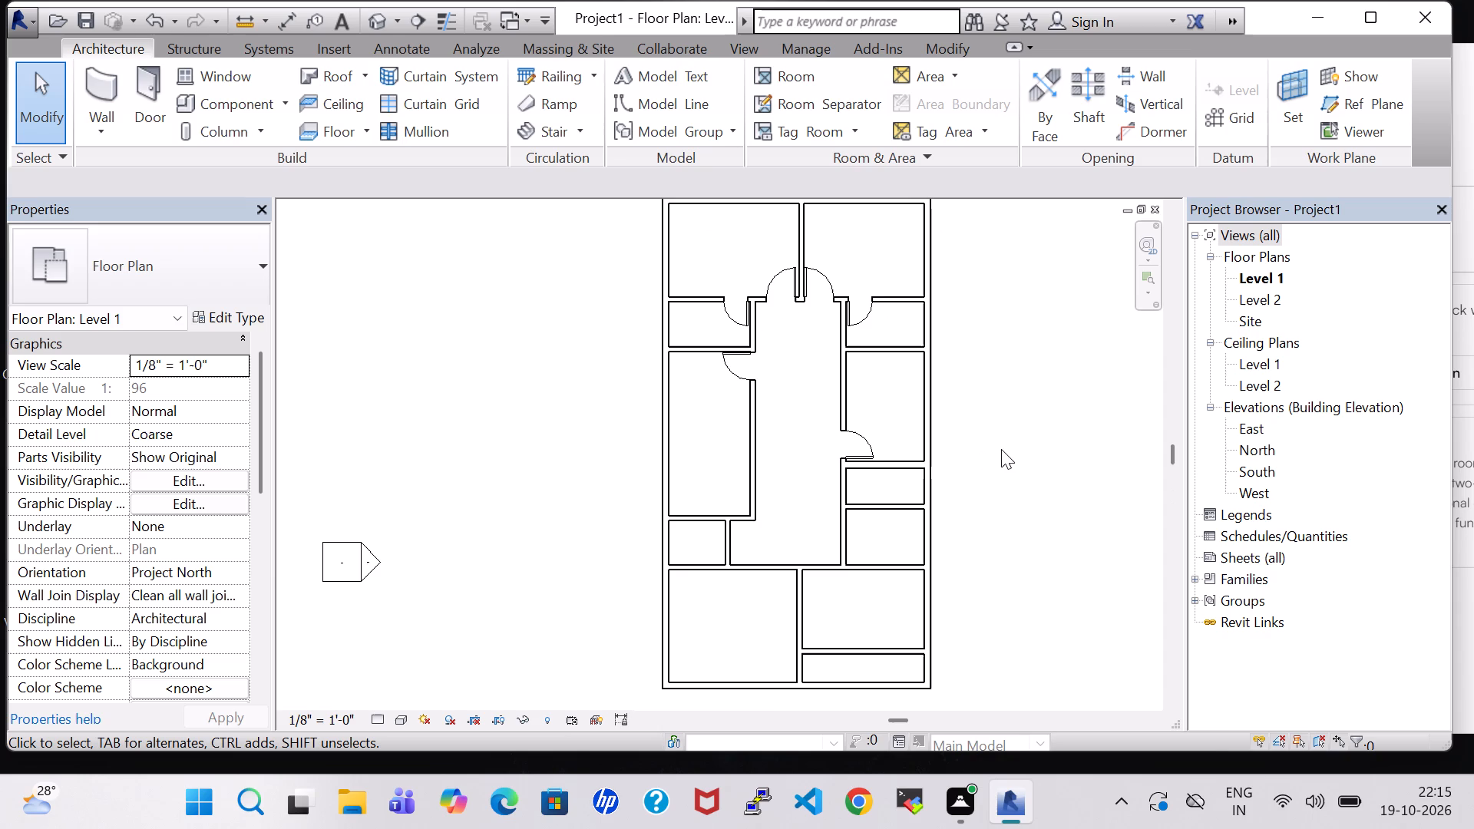
scroll(1029, 441, "down", 1)
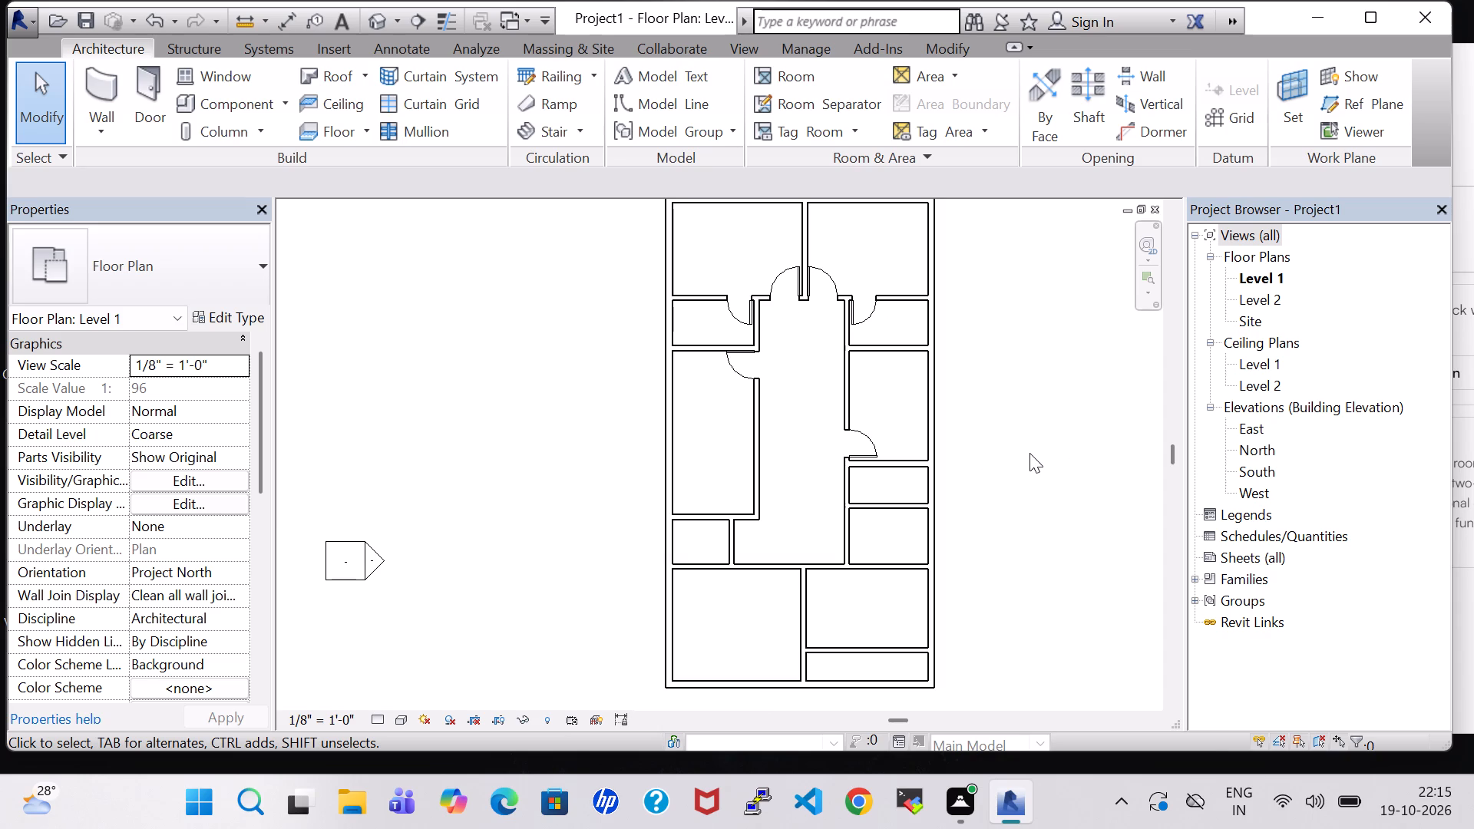
left_click(155, 98)
left_click(134, 262)
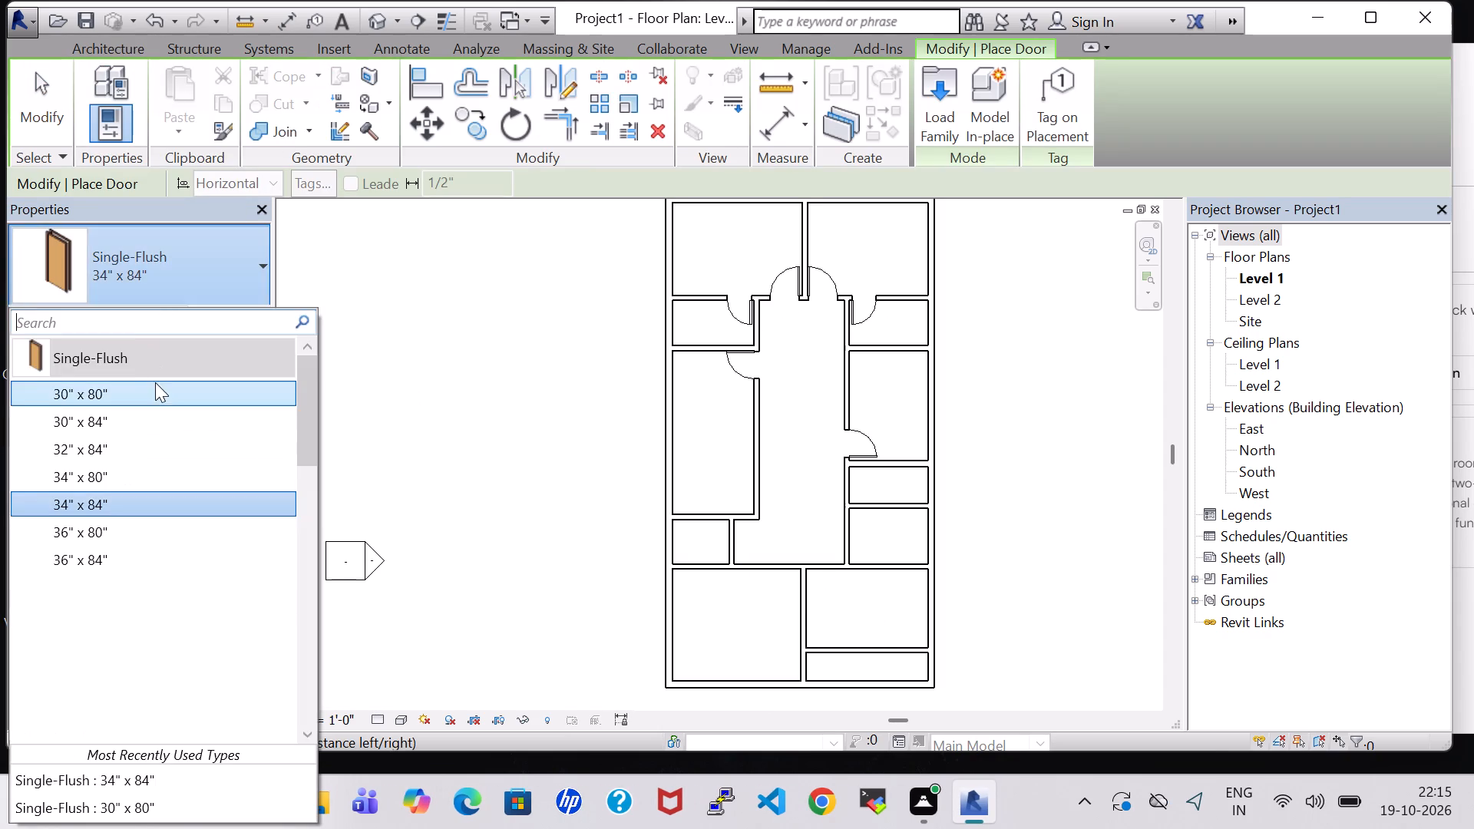
left_click(155, 385)
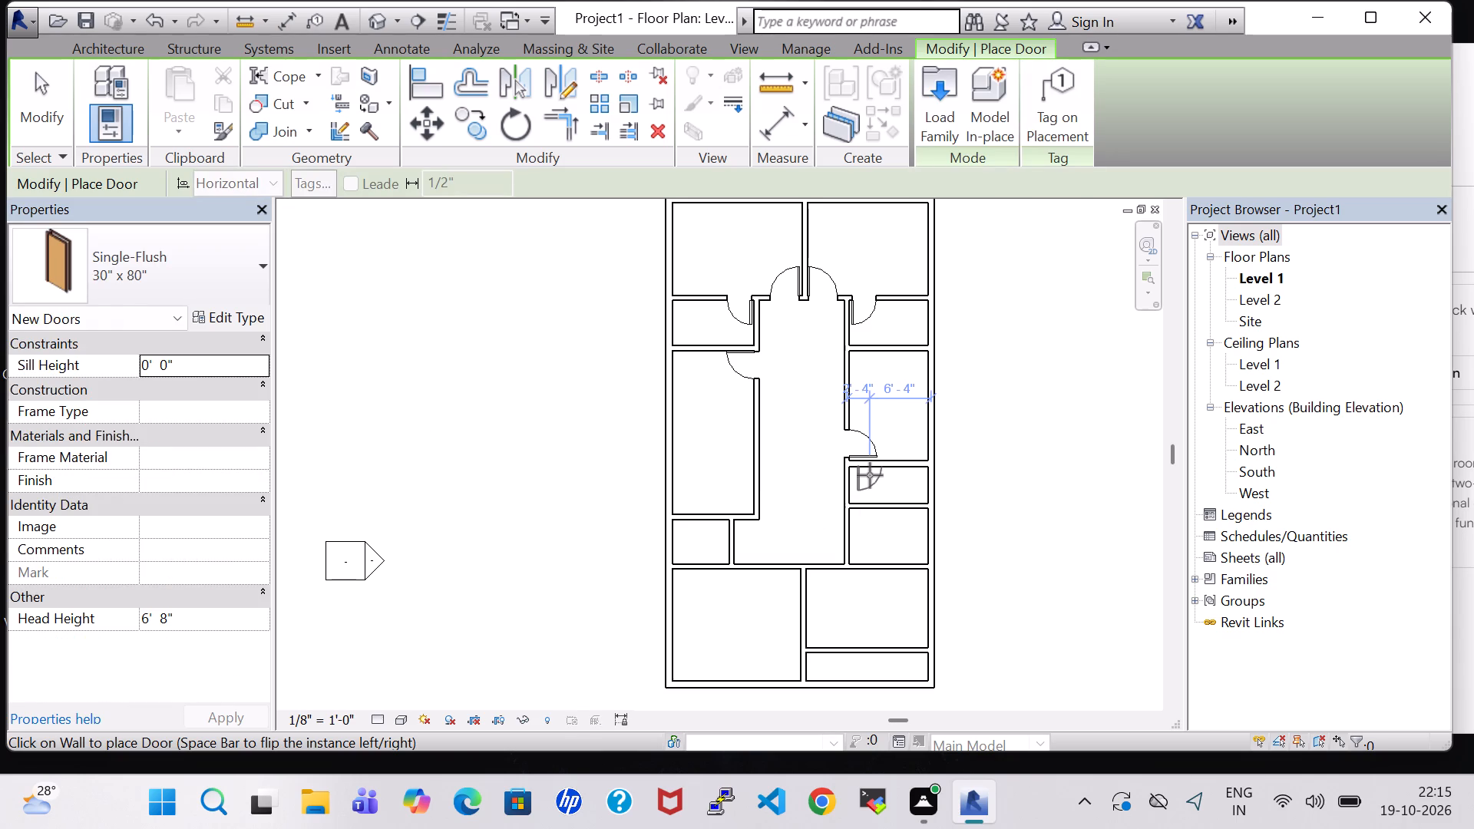
scroll(869, 475, "up", 3)
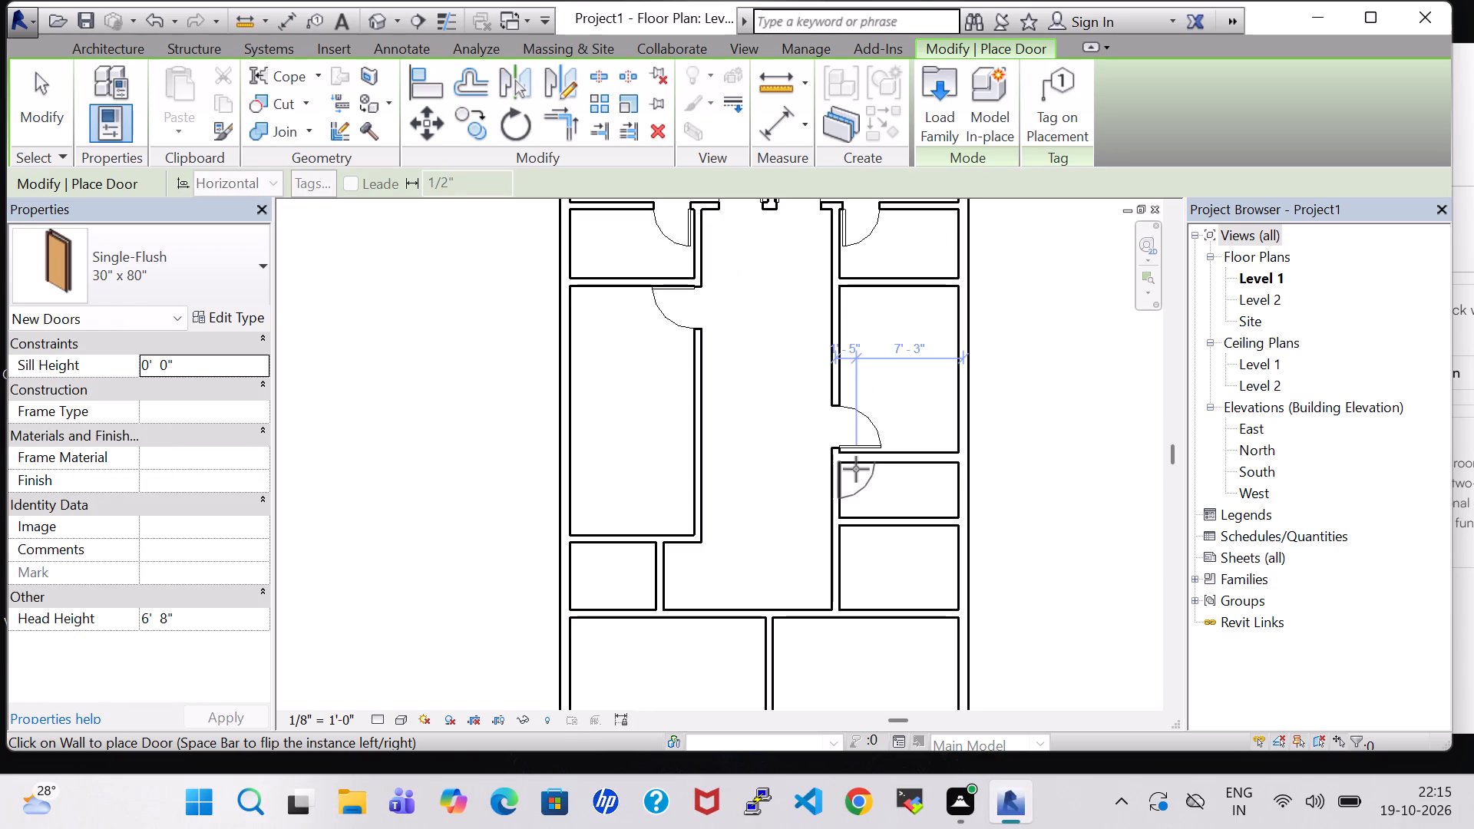
left_click(862, 469)
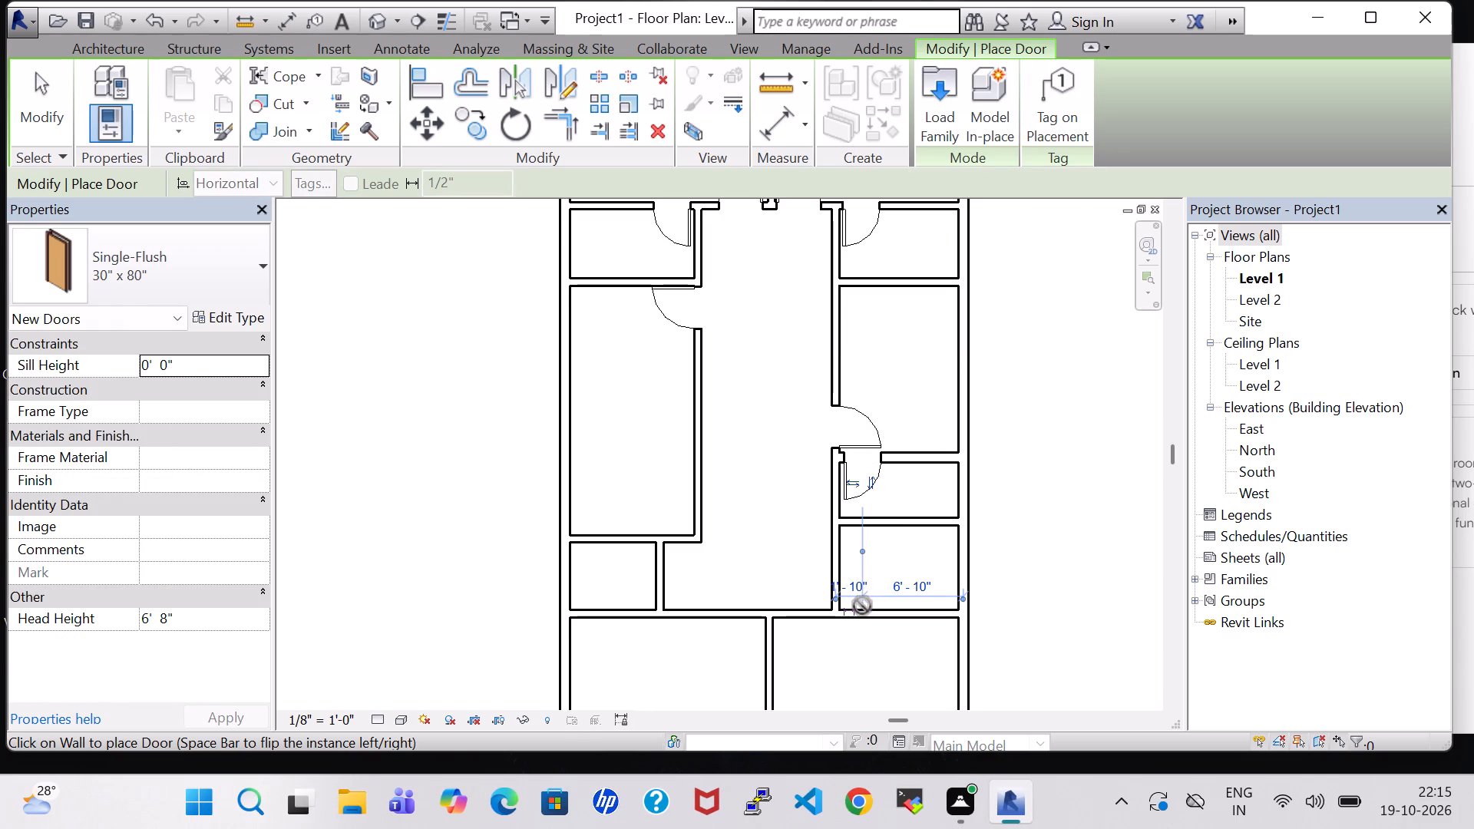
key("Escape")
key("Escape")
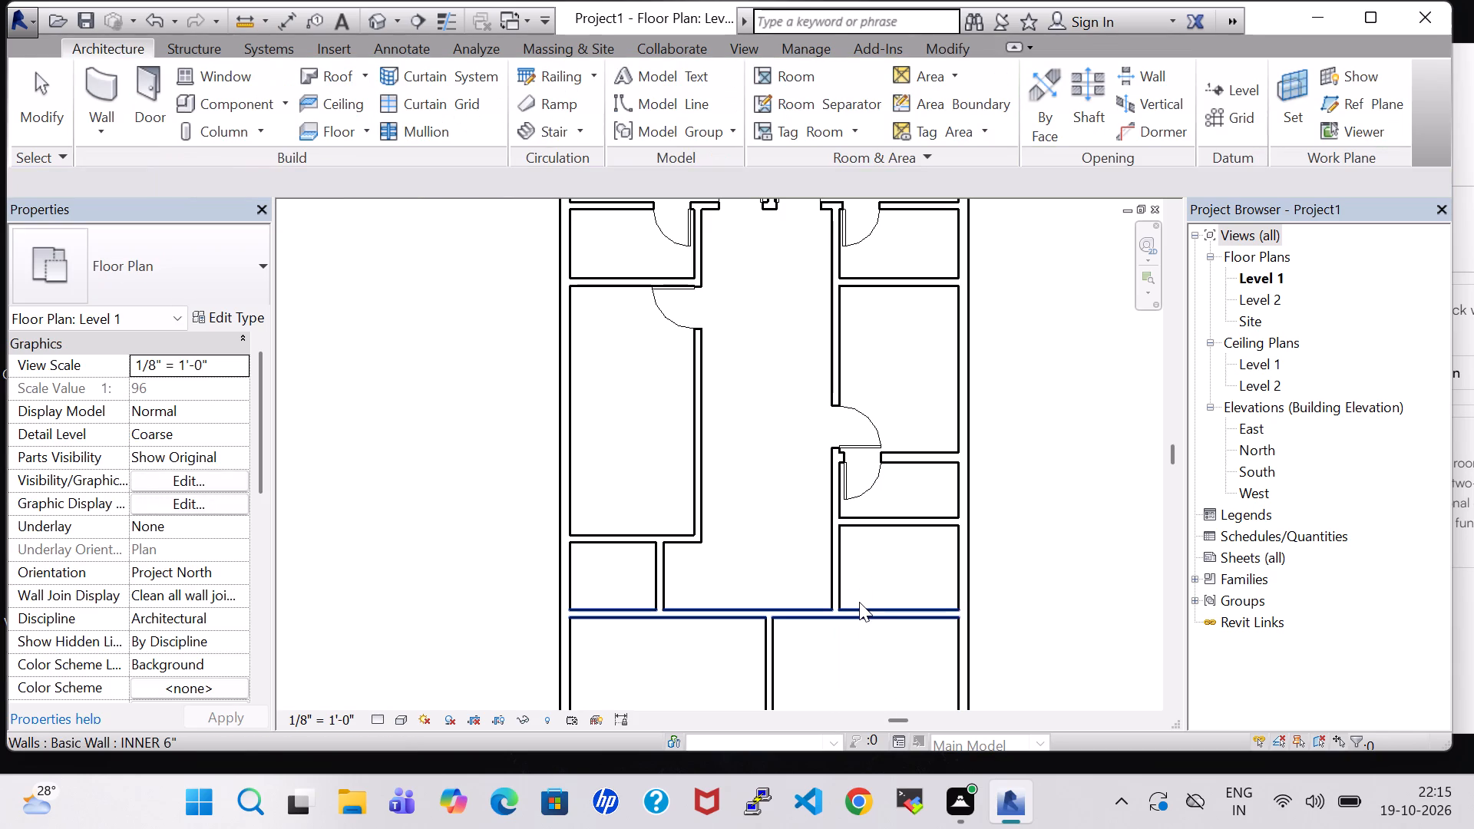
Place a Single-Flush 30" x 80" door between the southeast room and the small room above, about 1'-10" from the hall wall, swinging into the small room.
left_click(152, 83)
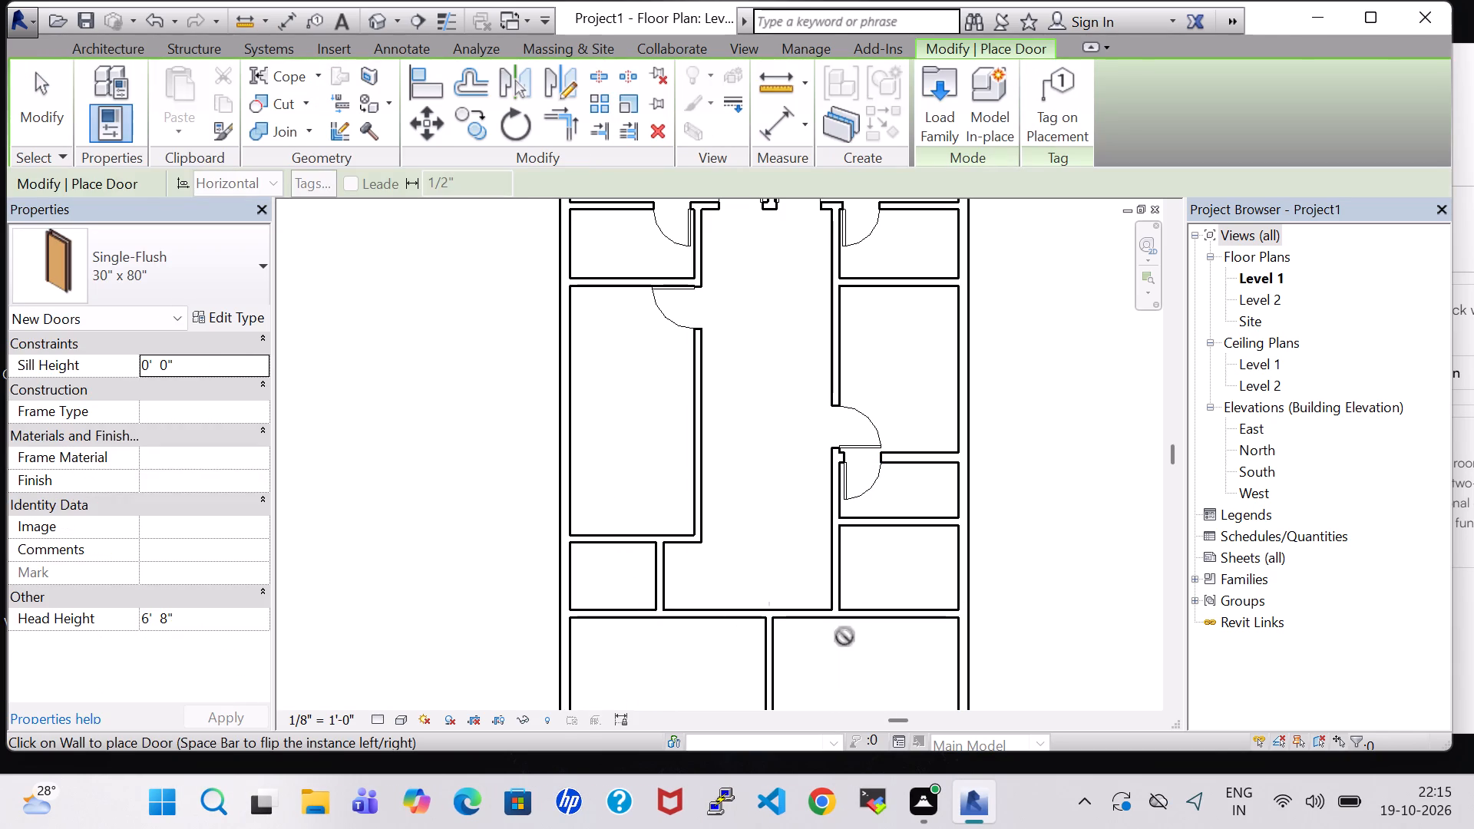
key("space")
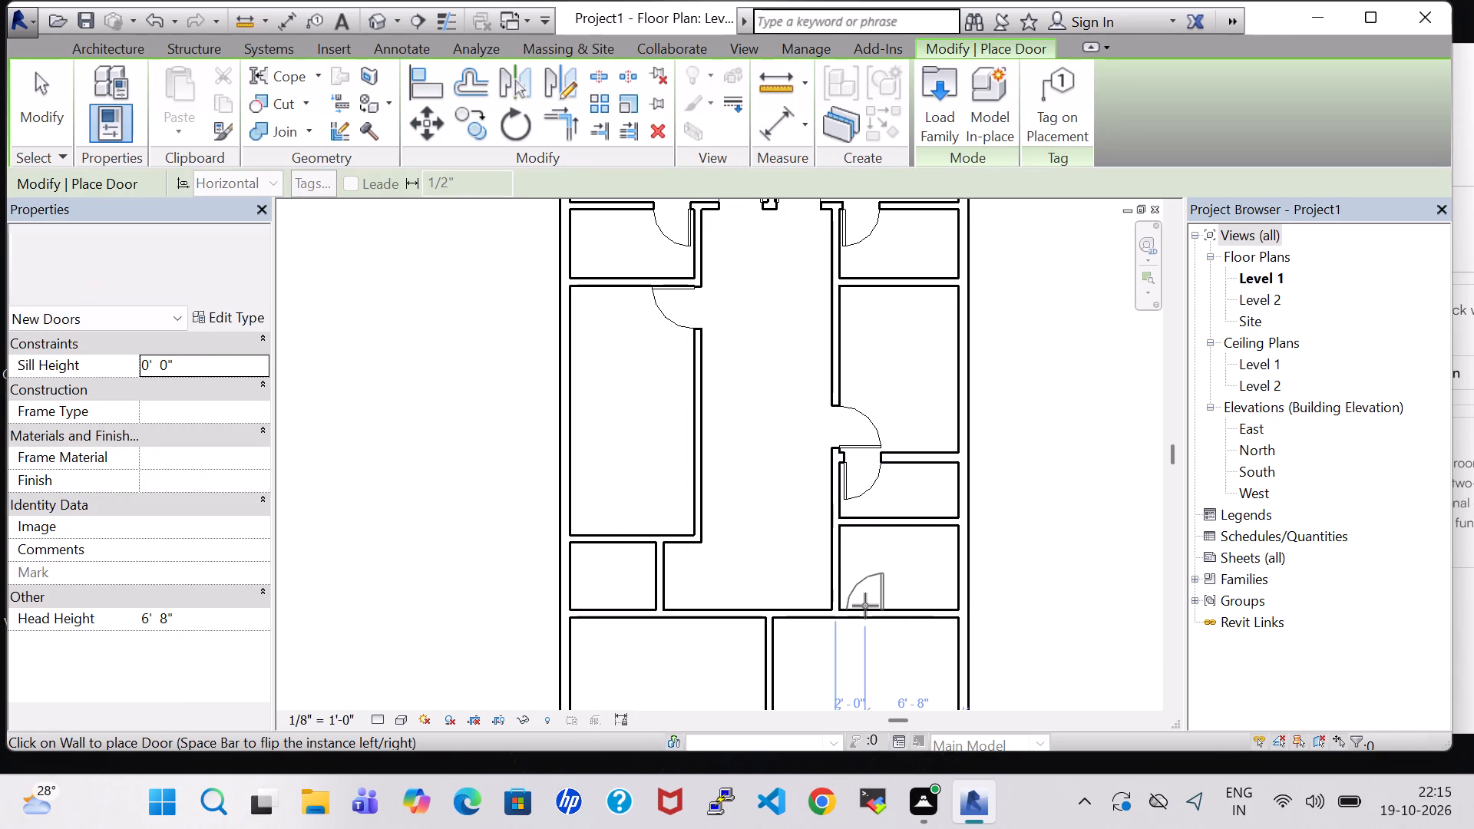
left_click(863, 606)
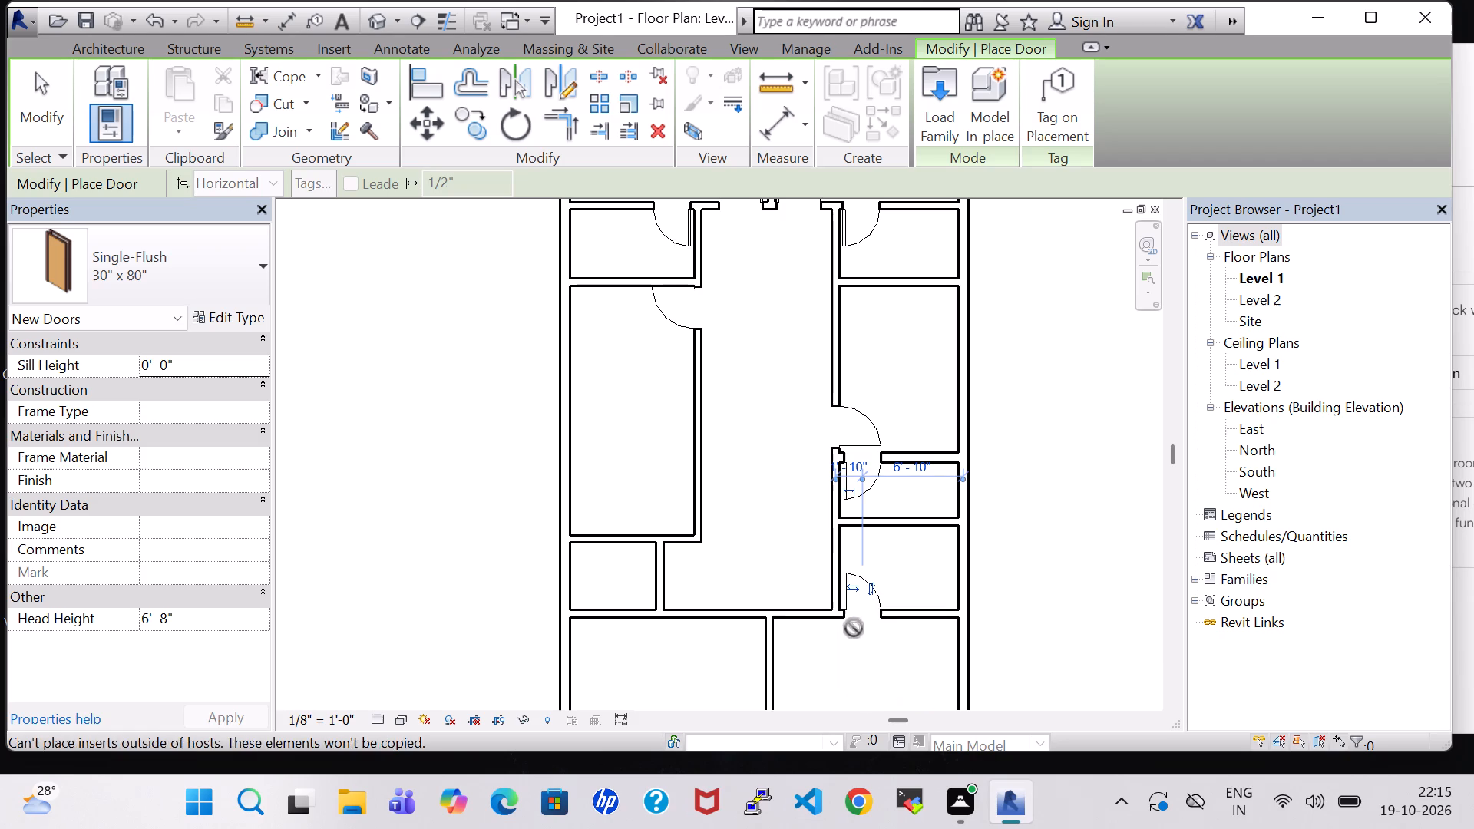
Place a Single-Flush 36" x 84" door from the hall into the southeast room, about 2'-3" from that room's west wall, swinging into the room.
left_click(223, 243)
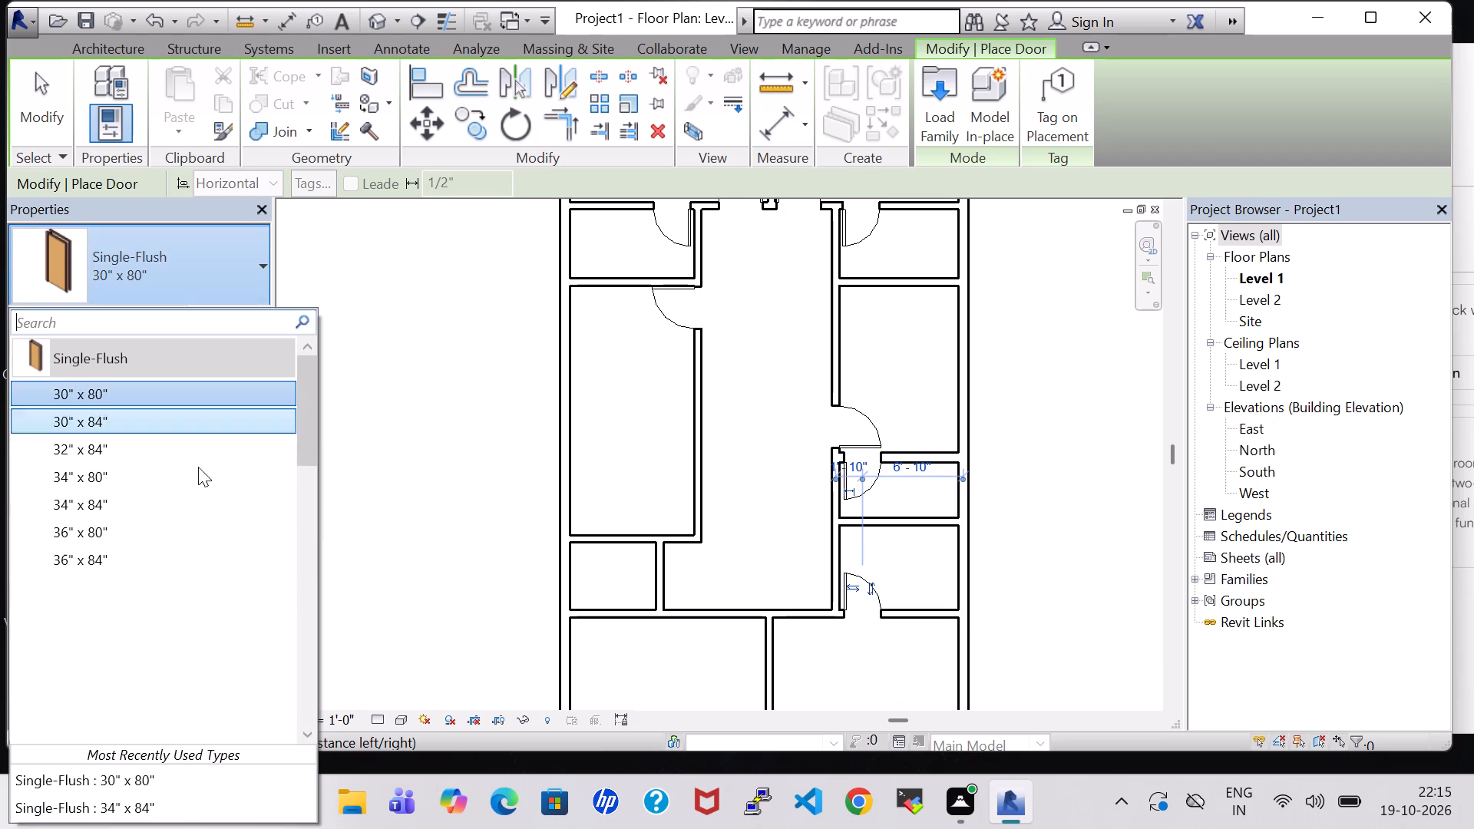
left_click(178, 567)
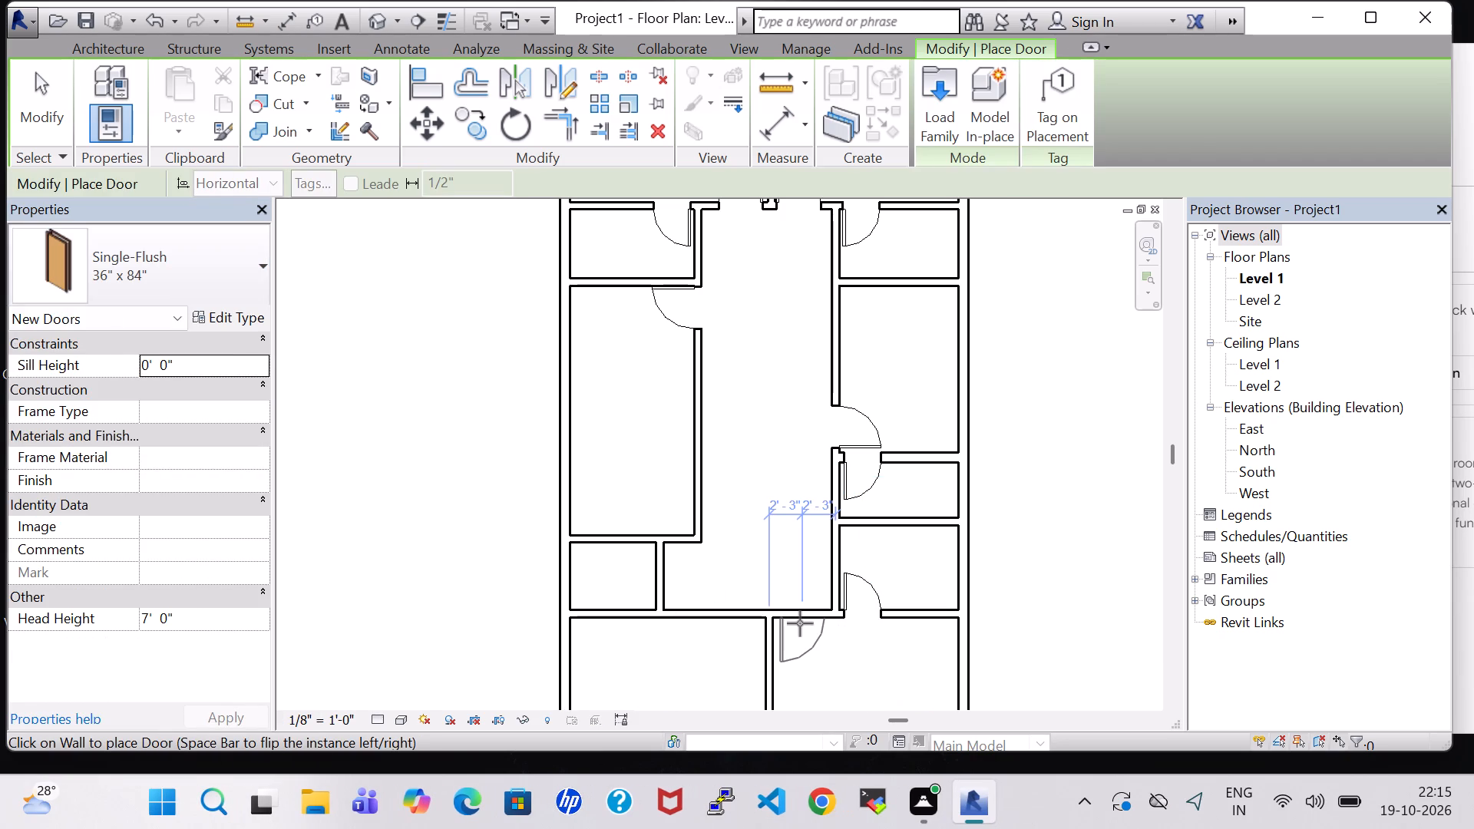
left_click(800, 623)
scroll(795, 530, "down", 4)
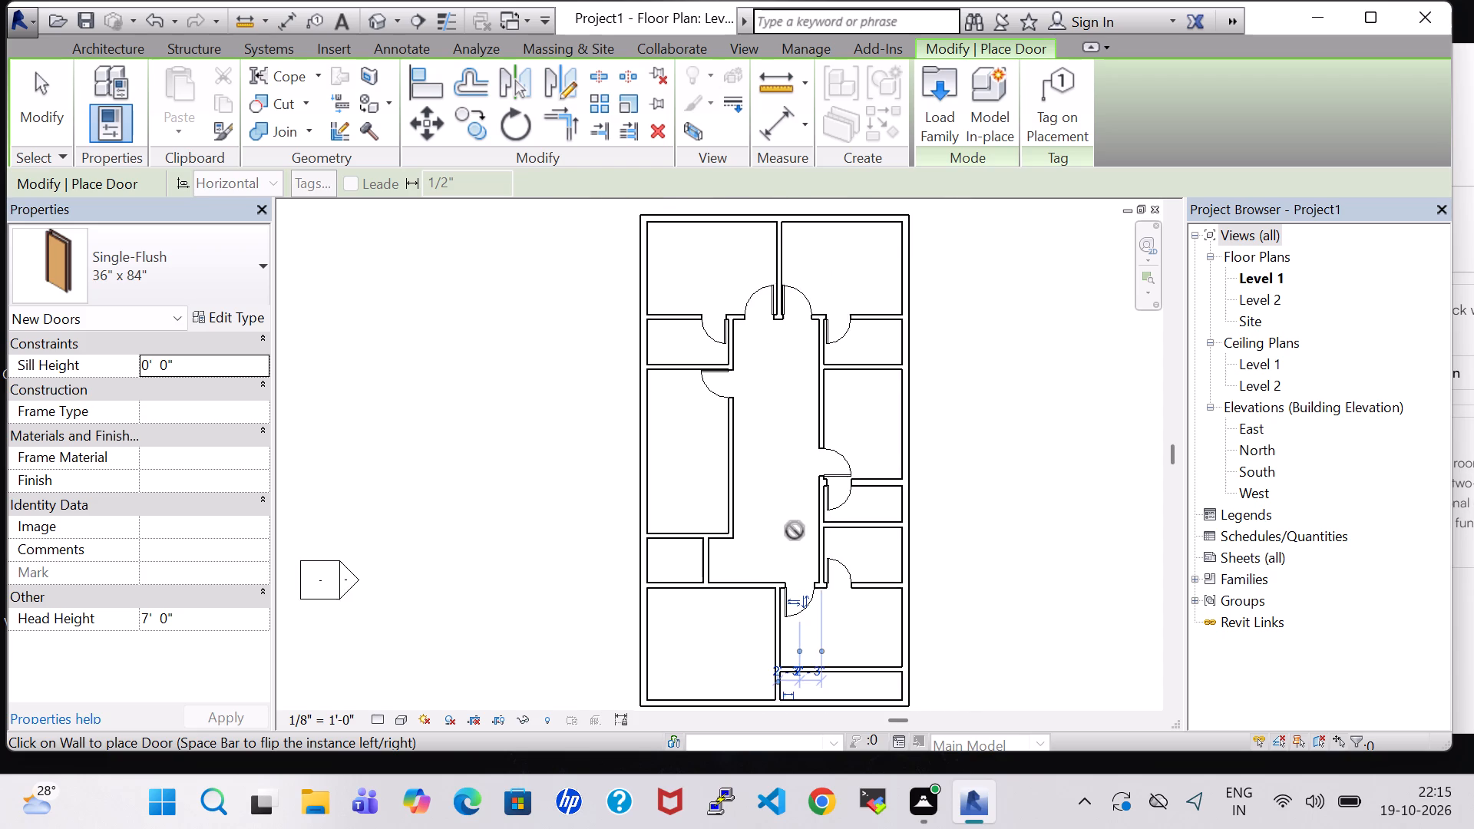
key("Escape")
key("Escape")
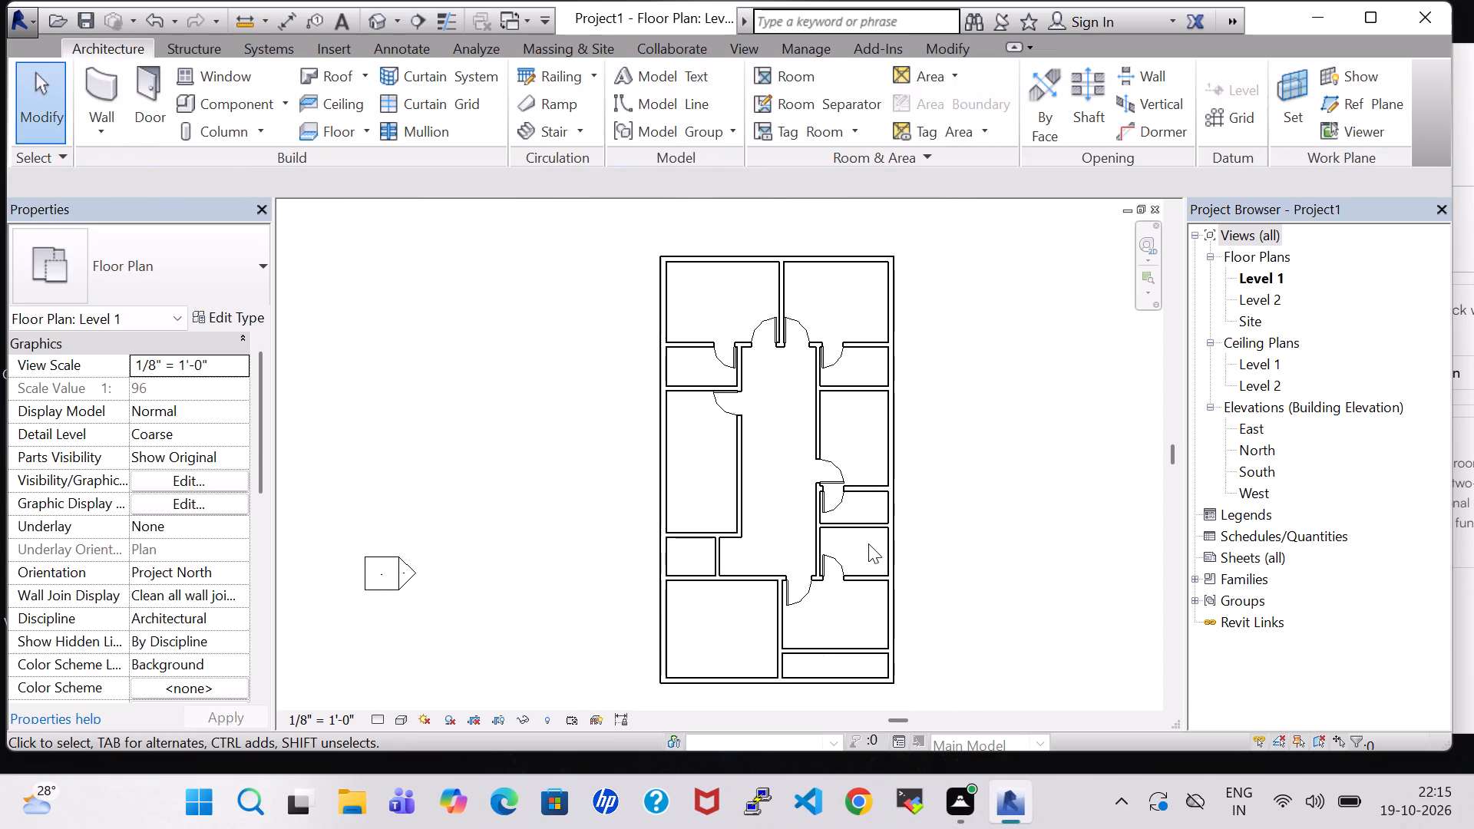
Place a Single-Flush 36" x 84" door in the wall between hall and southwest room, swinging into the hall, and nudge it slightly east.
left_click(165, 94)
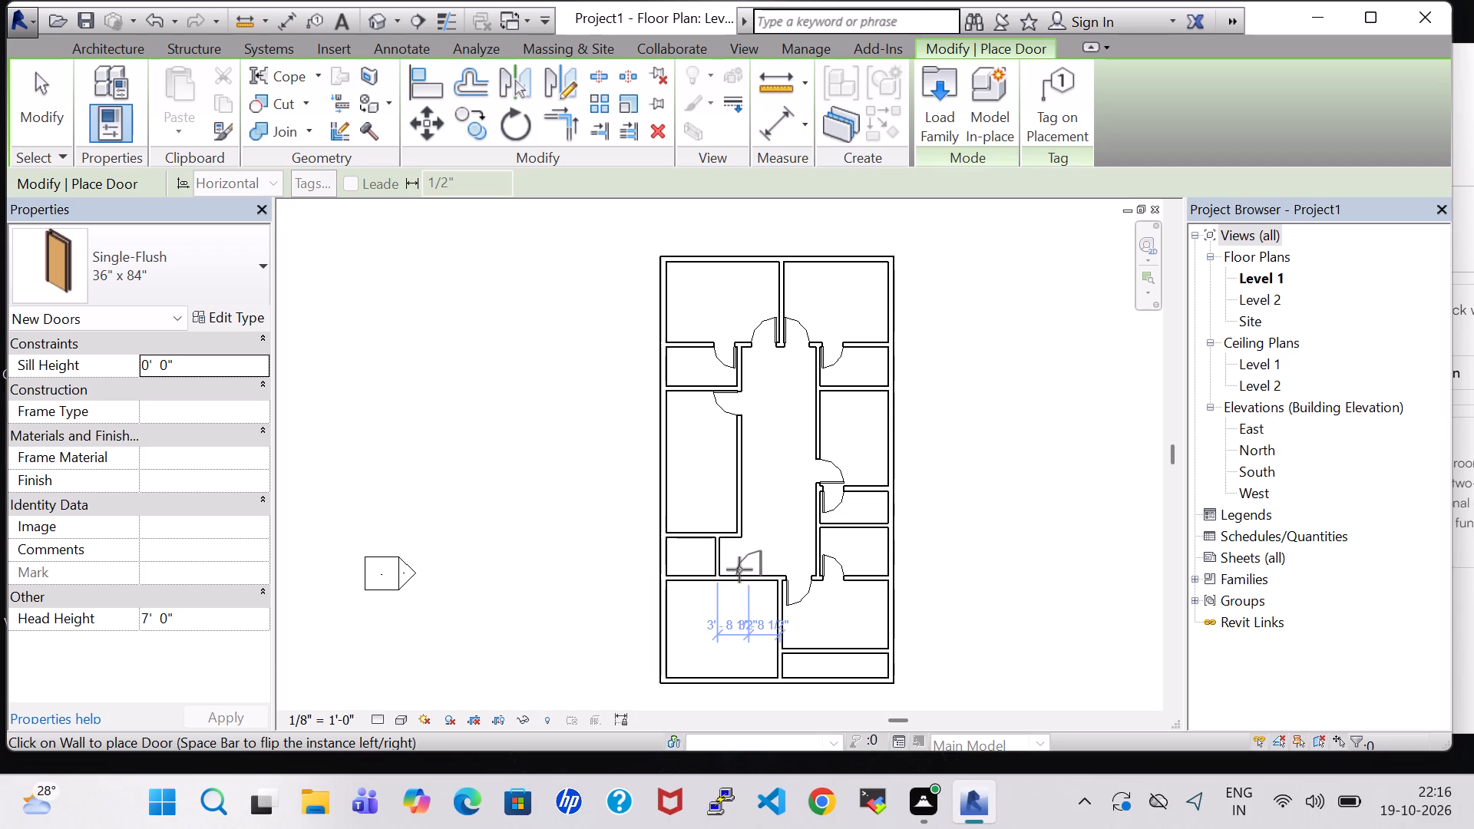
key("space")
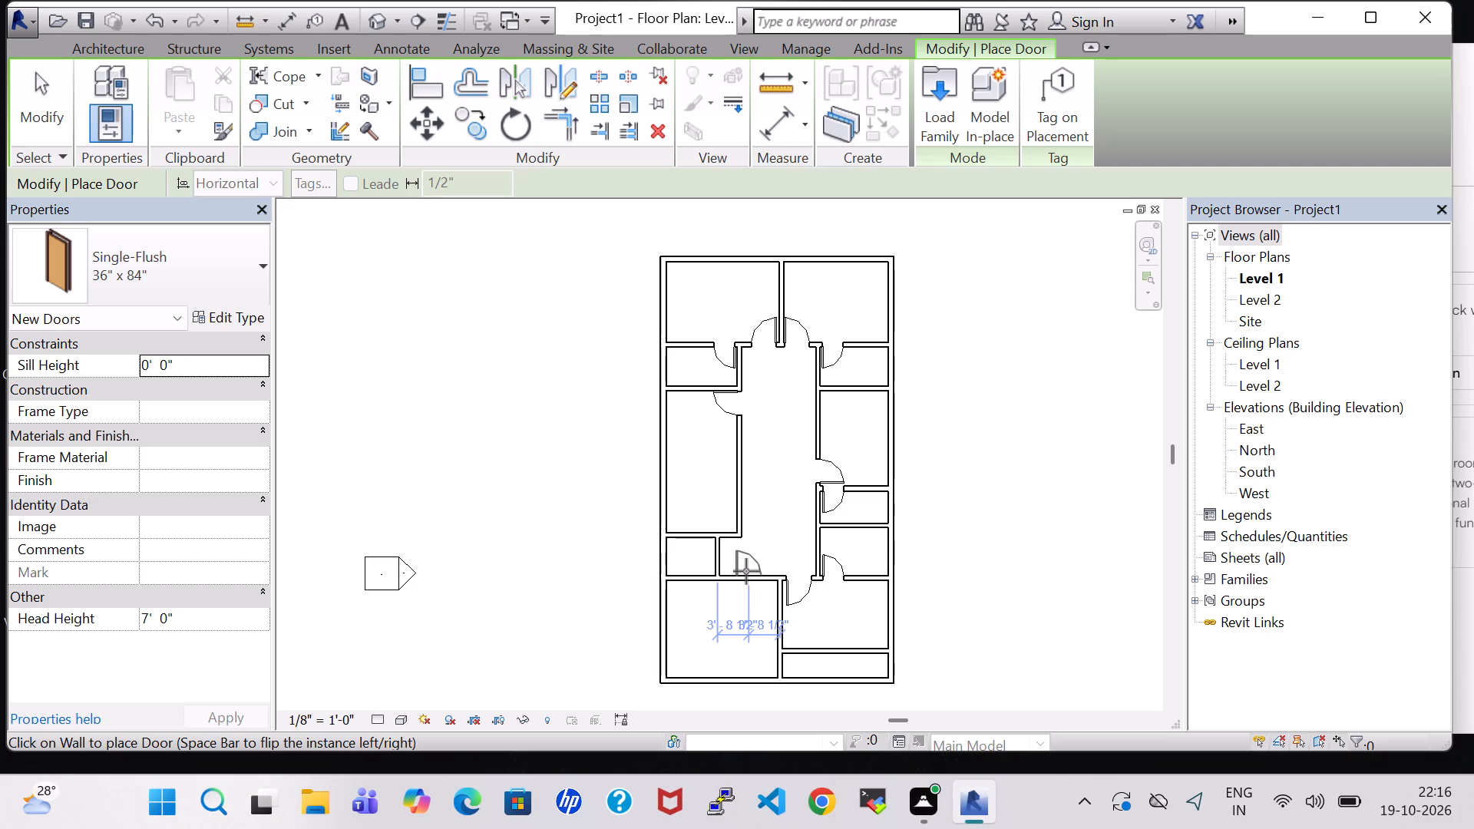
left_click(751, 571)
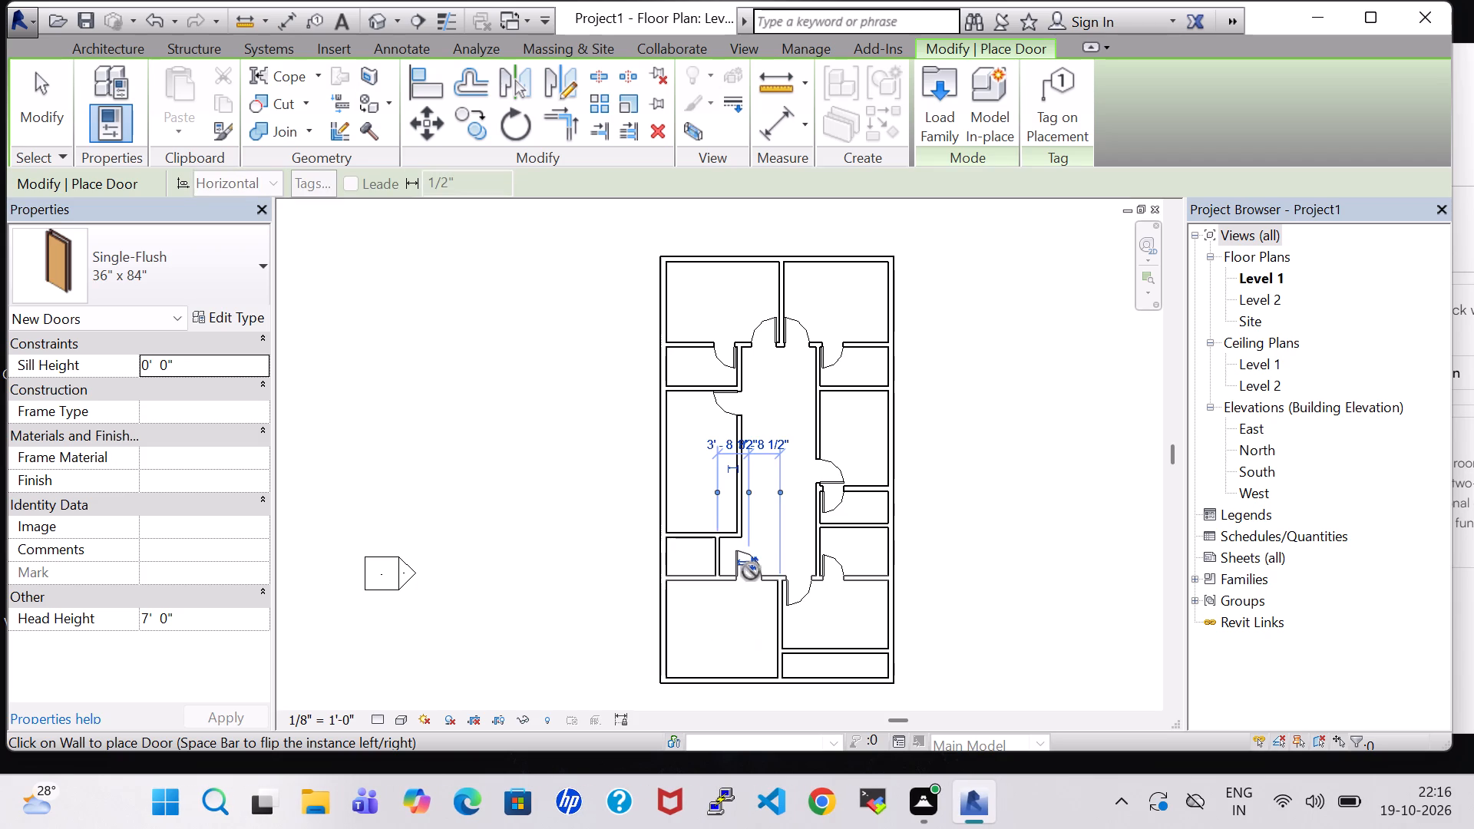
key("Escape")
key("Escape")
left_click(739, 563)
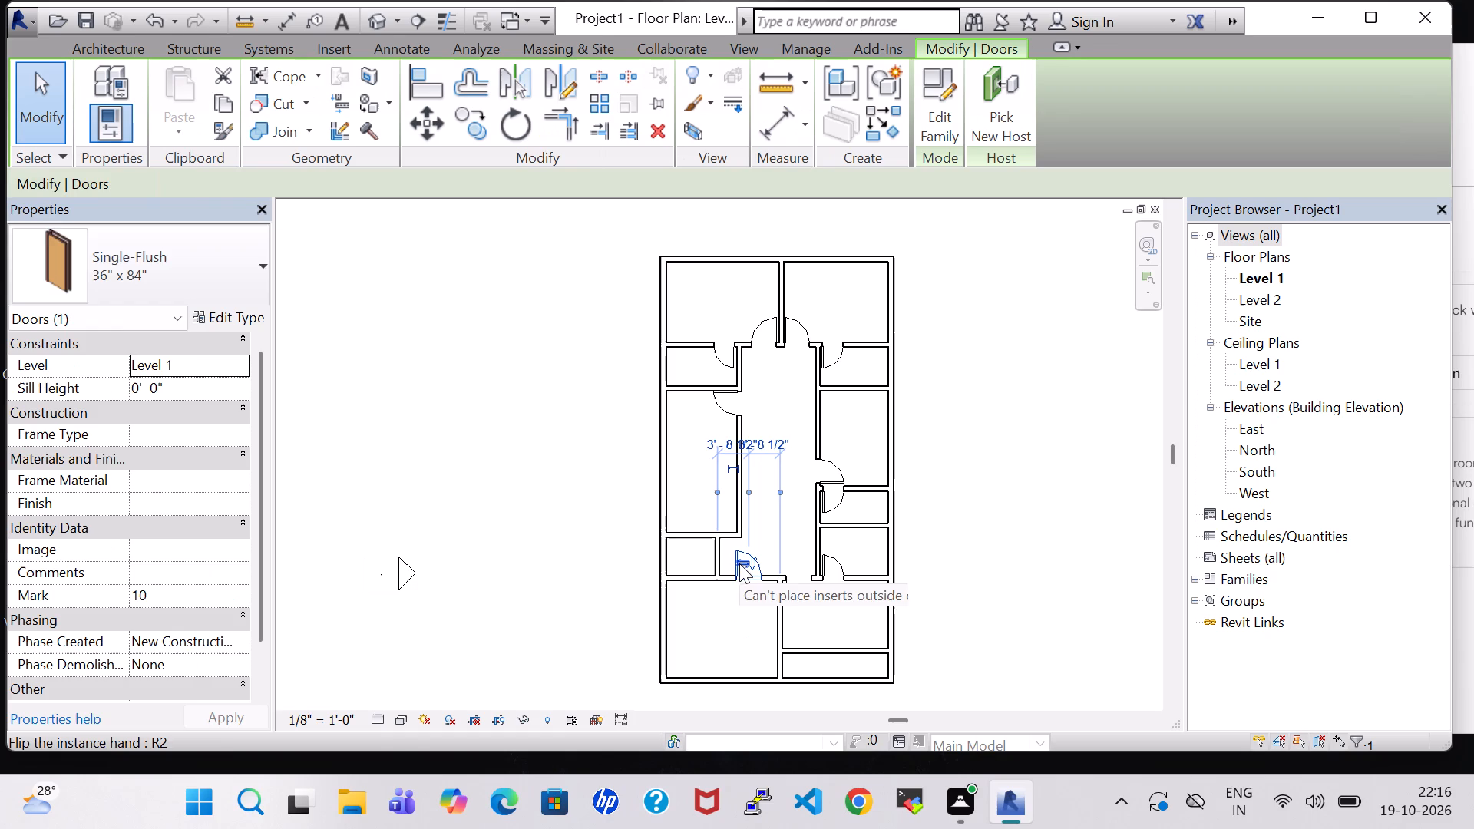
key("Right")
left_click(960, 556)
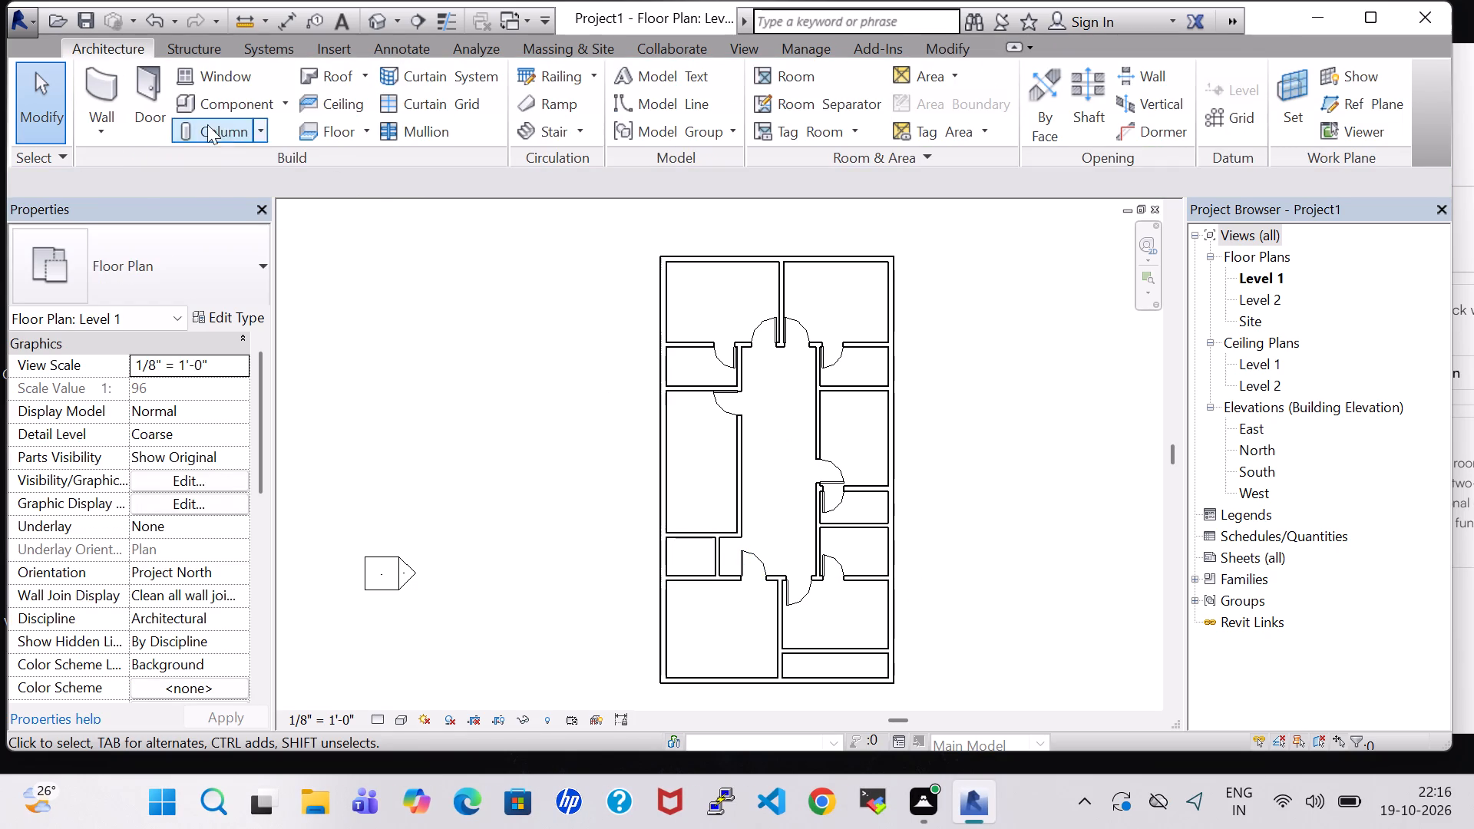
Place a Single-Flush 30" x 80" door between the long west room and the small room below, about 1'-10" from its east wall, swinging into the small room.
left_click(154, 97)
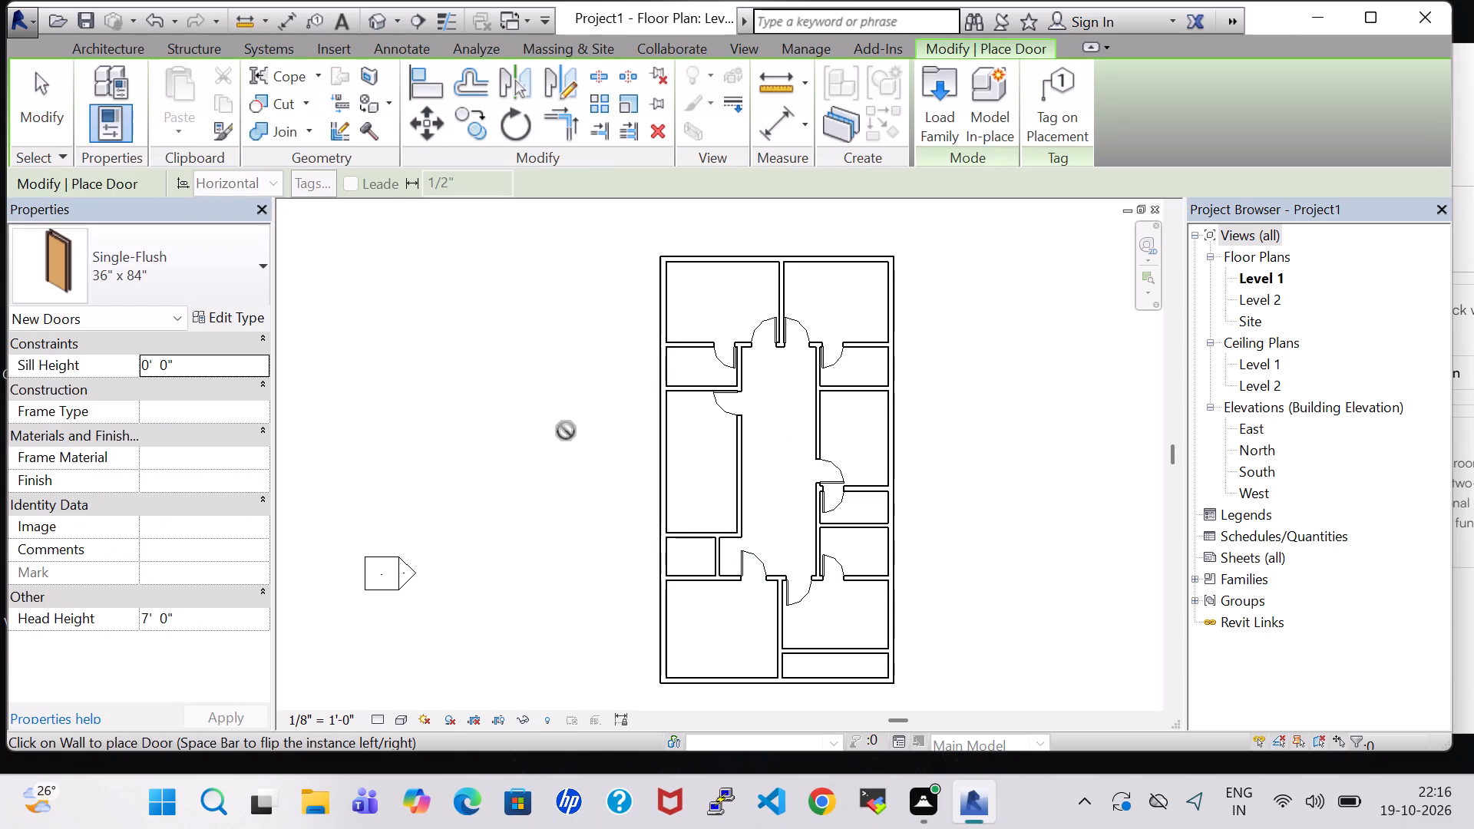
left_click(213, 263)
left_click(208, 400)
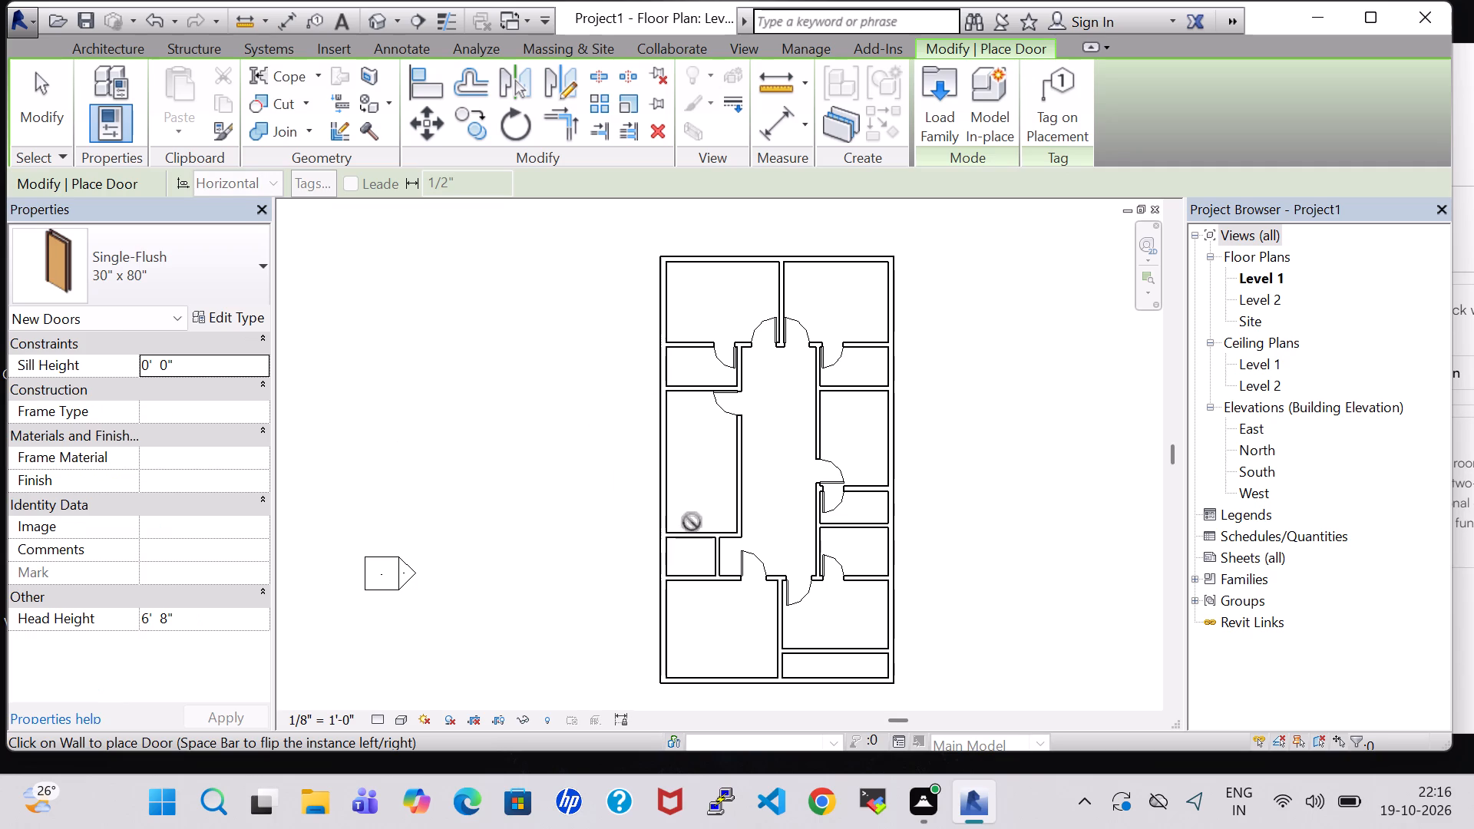
key("space")
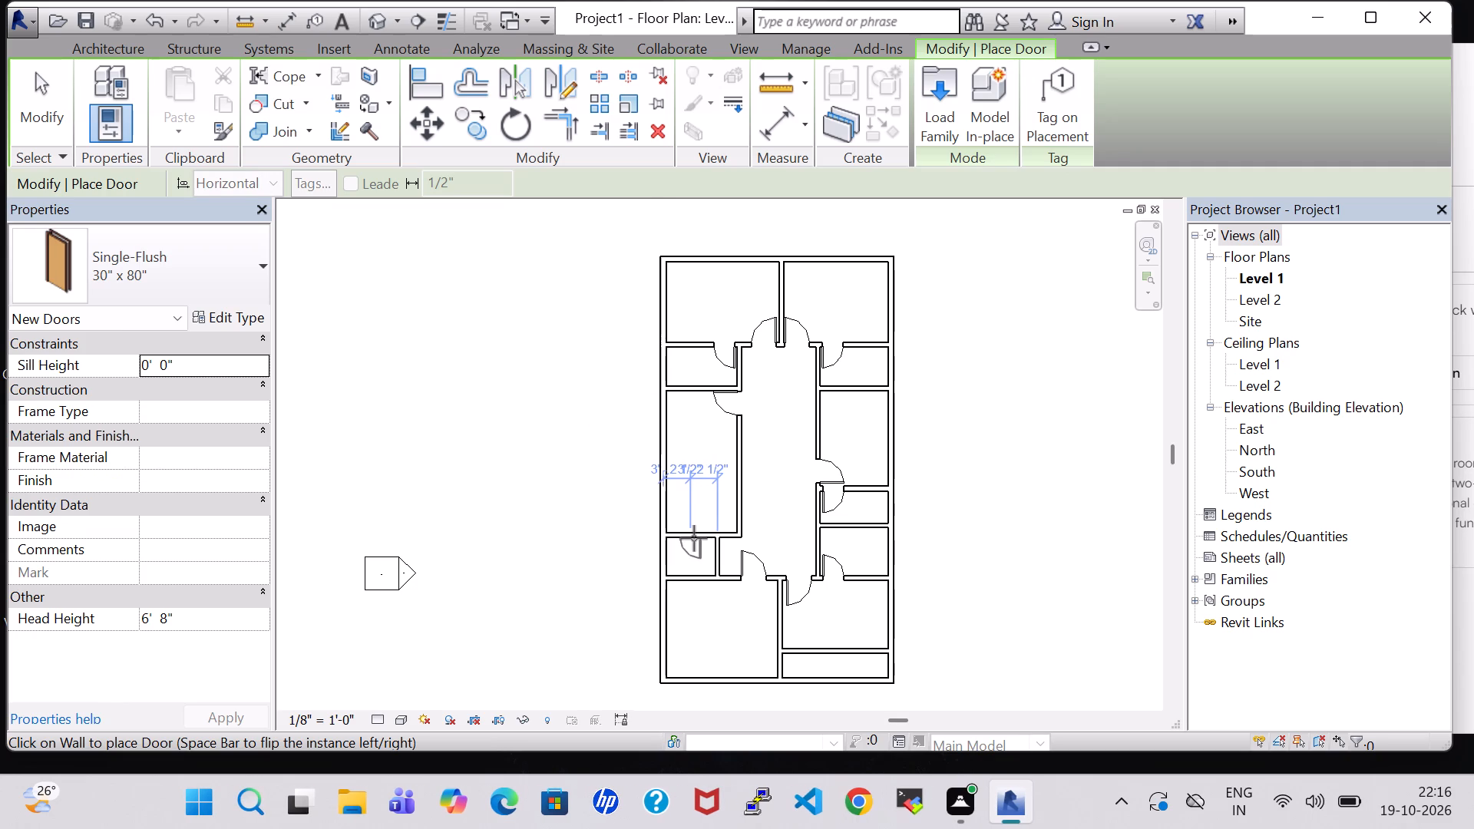
scroll(694, 538, "up", 4)
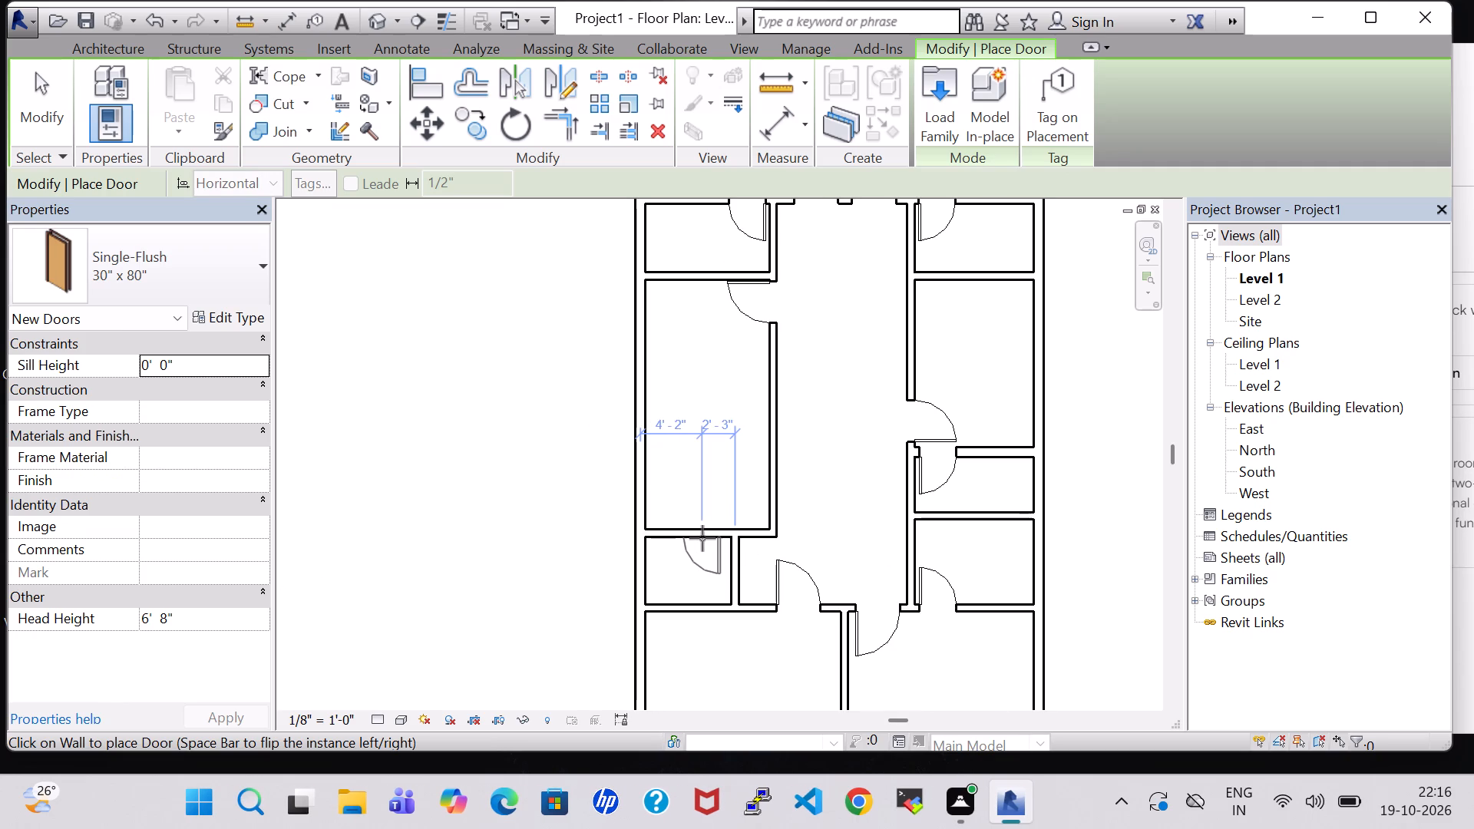
scroll(705, 538, "up", 2)
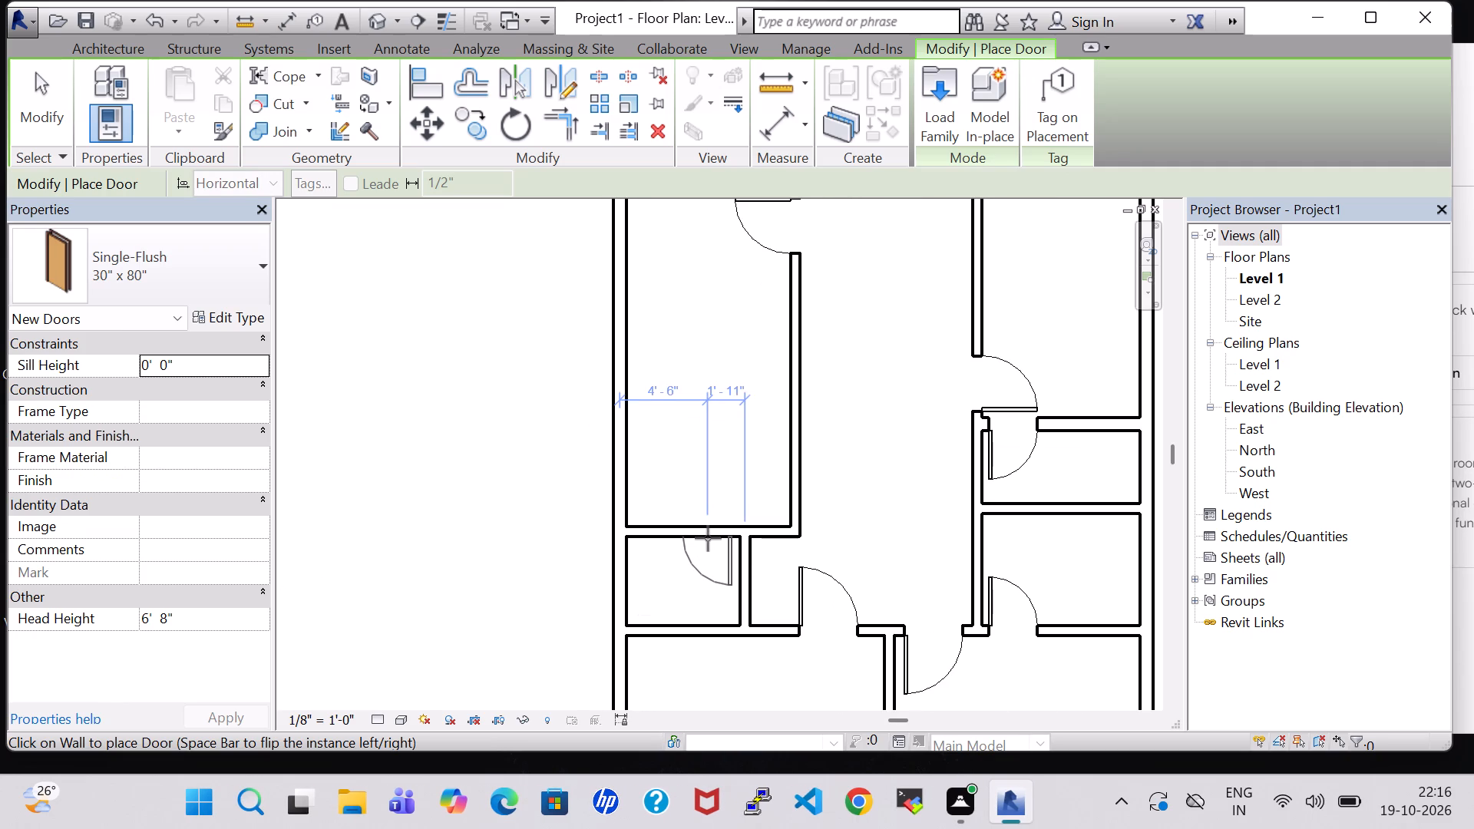
left_click(709, 538)
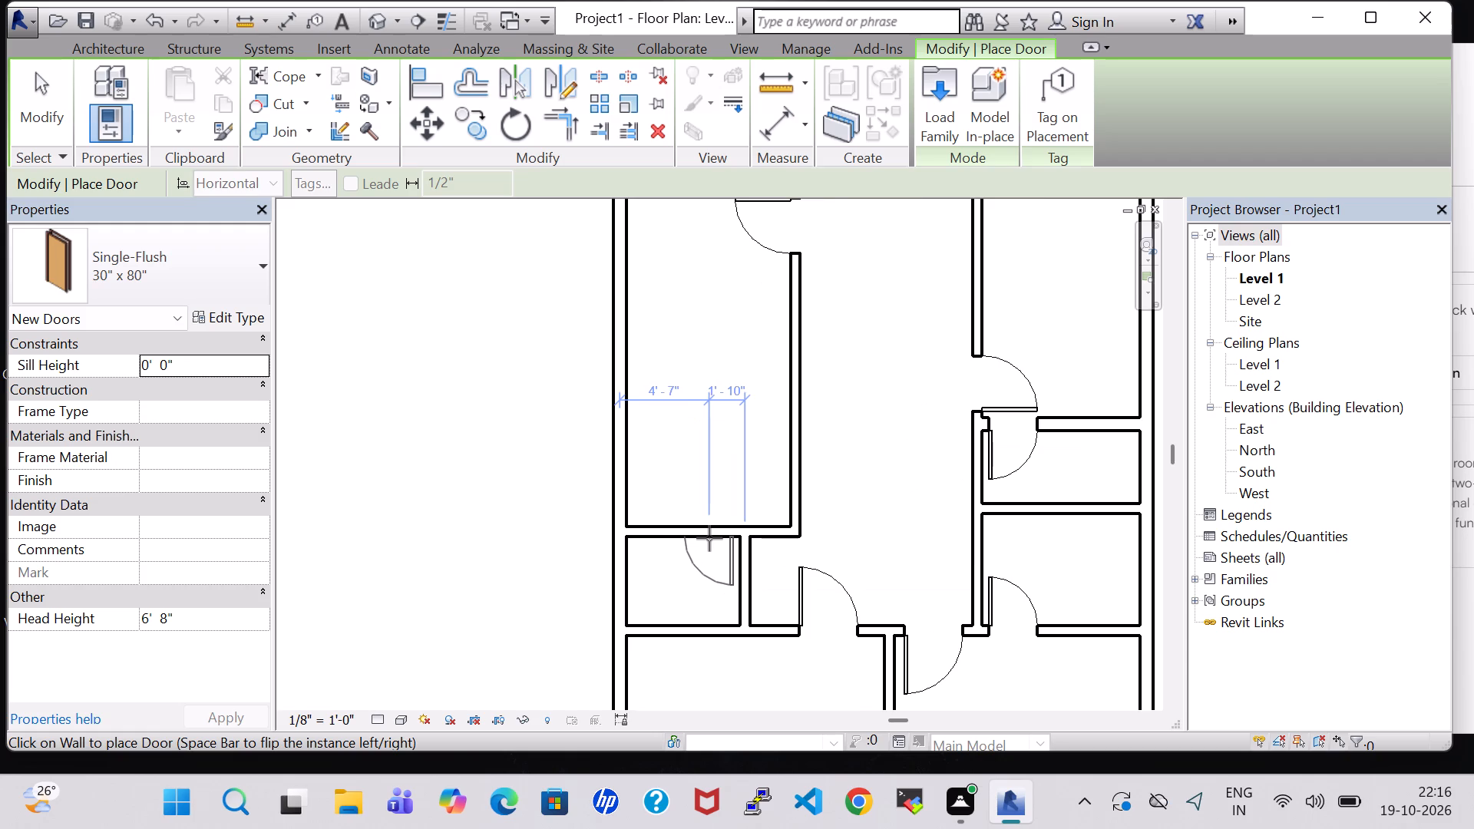
key("Escape")
key("Escape")
Move the wall between the long west room and the small room below north to about 8'-10" above the small room's lower wall.
scroll(699, 423, "down", 3)
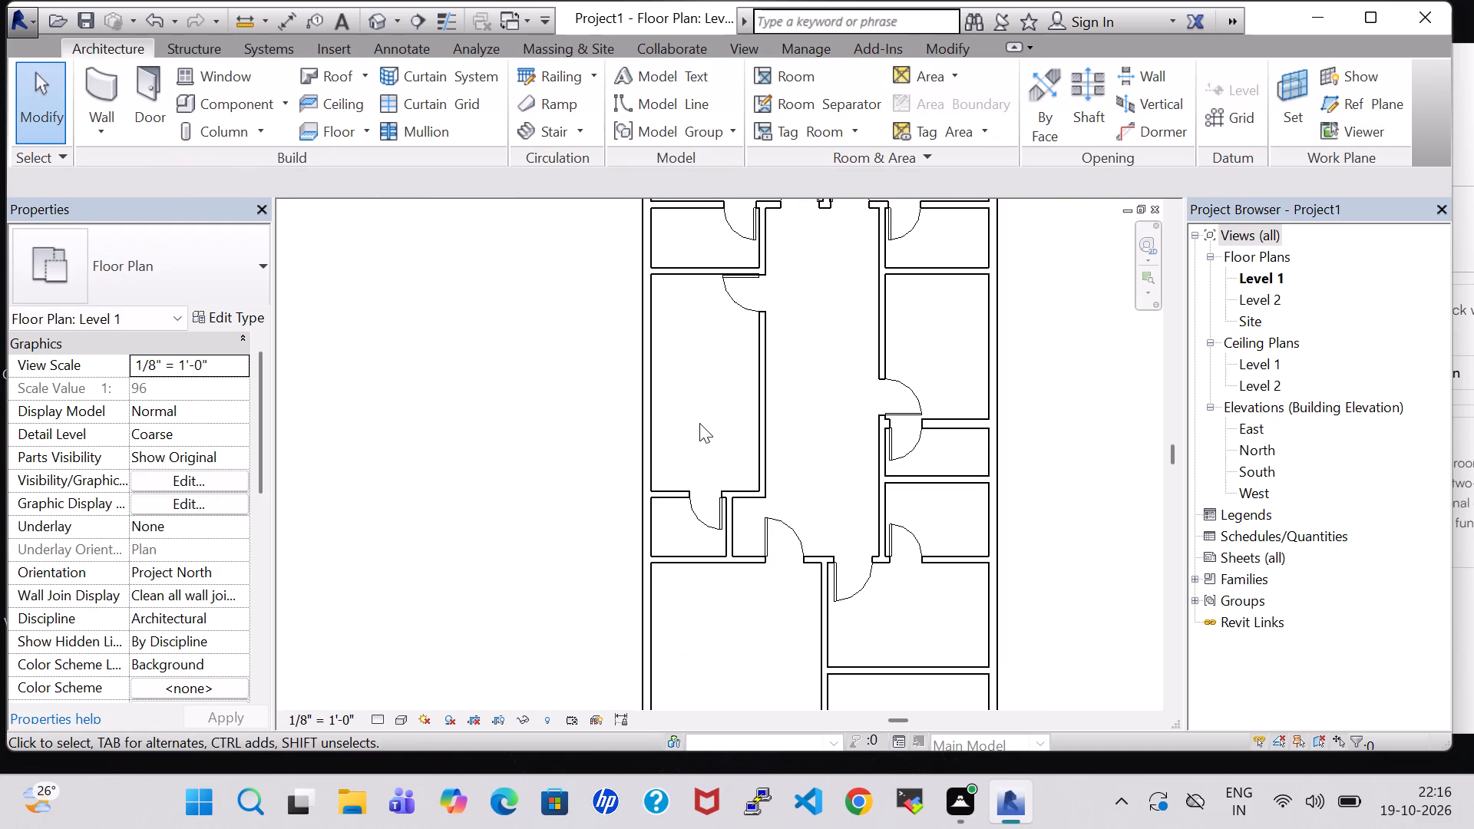
middle_click_drag(699, 424, 699, 442)
scroll(712, 425, "down", 2)
middle_click(788, 317)
middle_click_drag(788, 317, 780, 424)
scroll(622, 411, "up", 4)
scroll(710, 381, "up", 1)
middle_click_drag(710, 381, 802, 424)
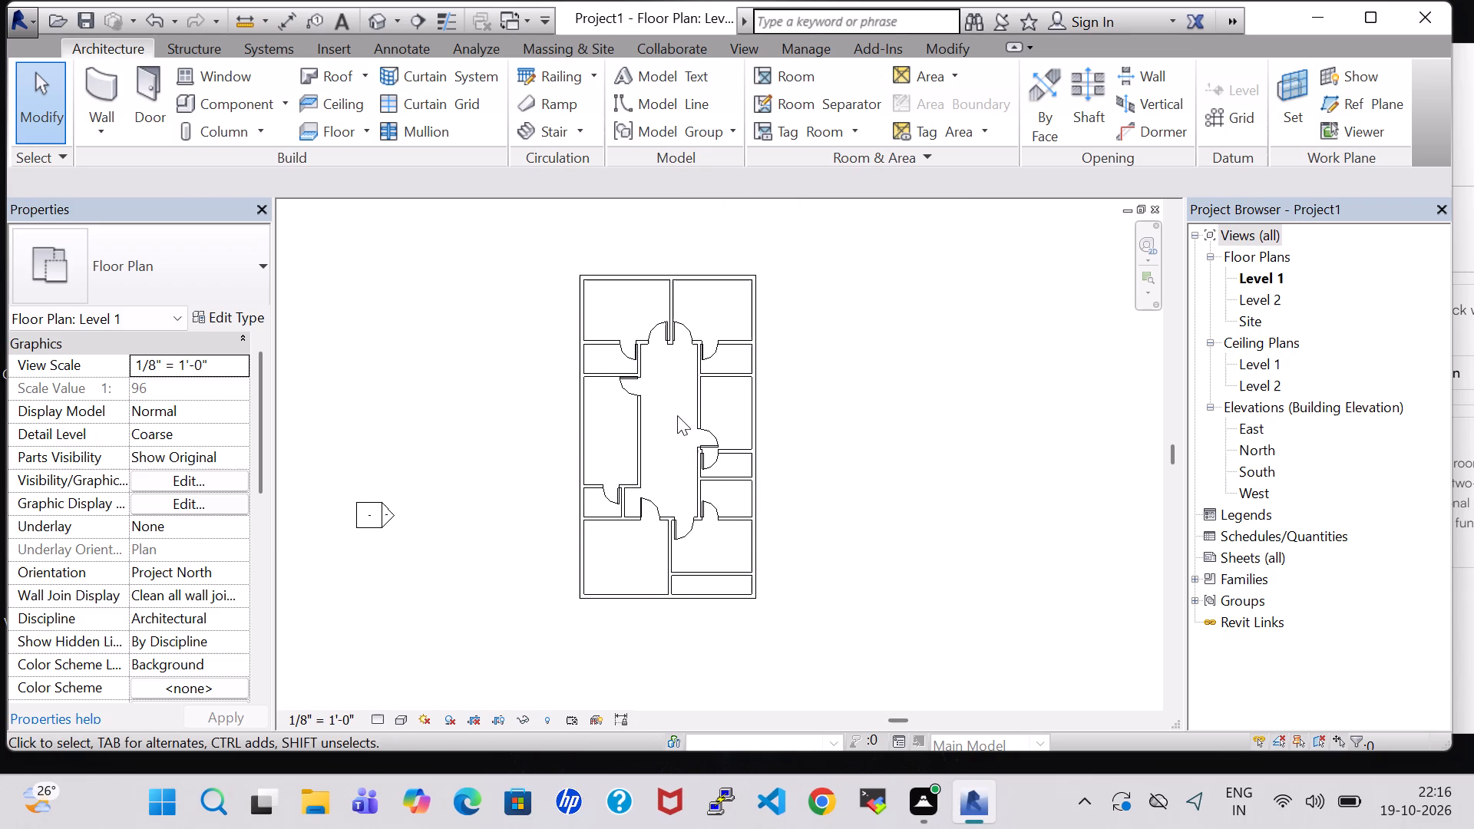
left_click(591, 489)
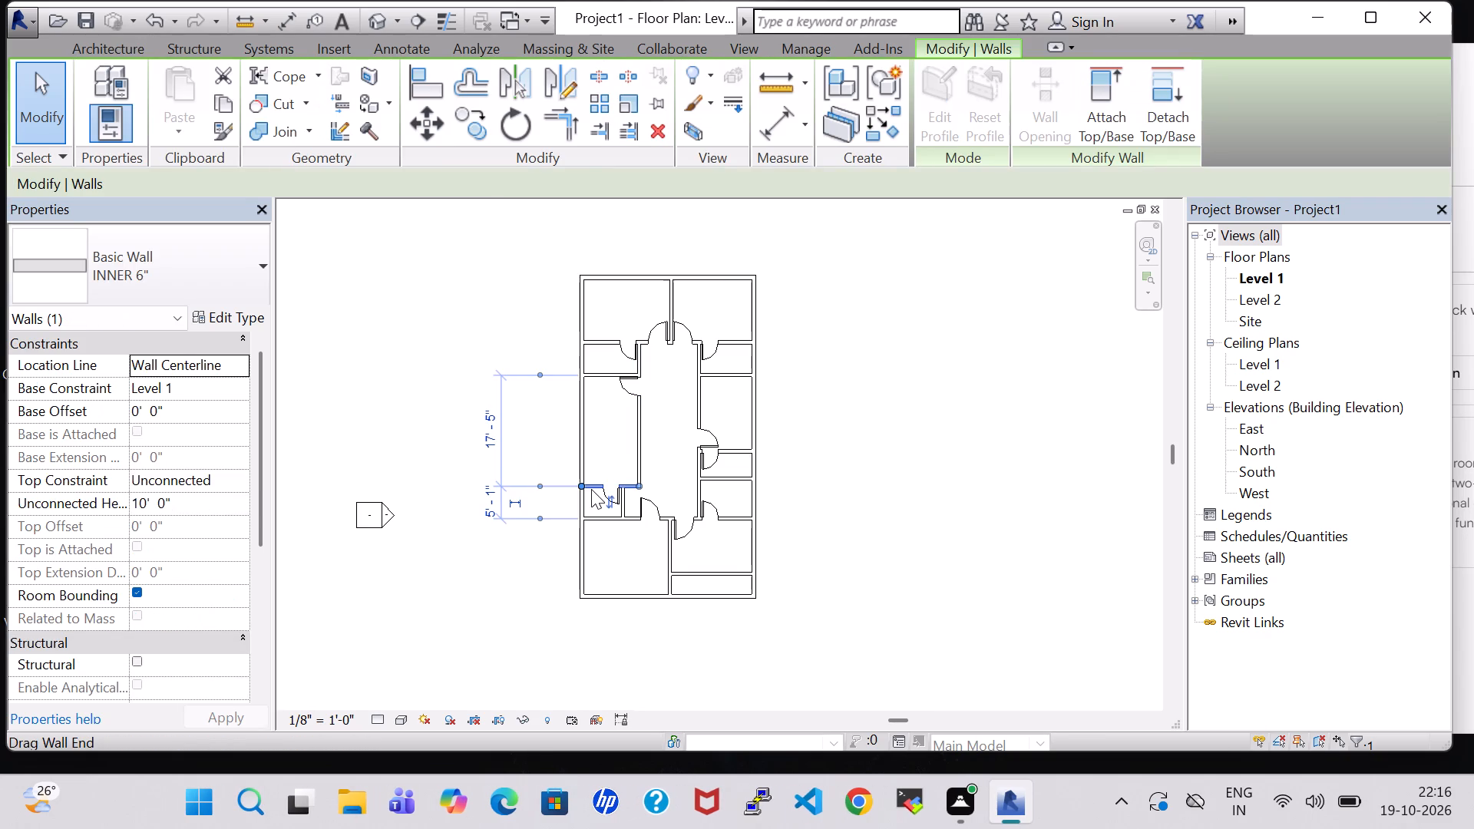
key("Up")
key("Up")
key("Up")
key("Up")
key("Up")
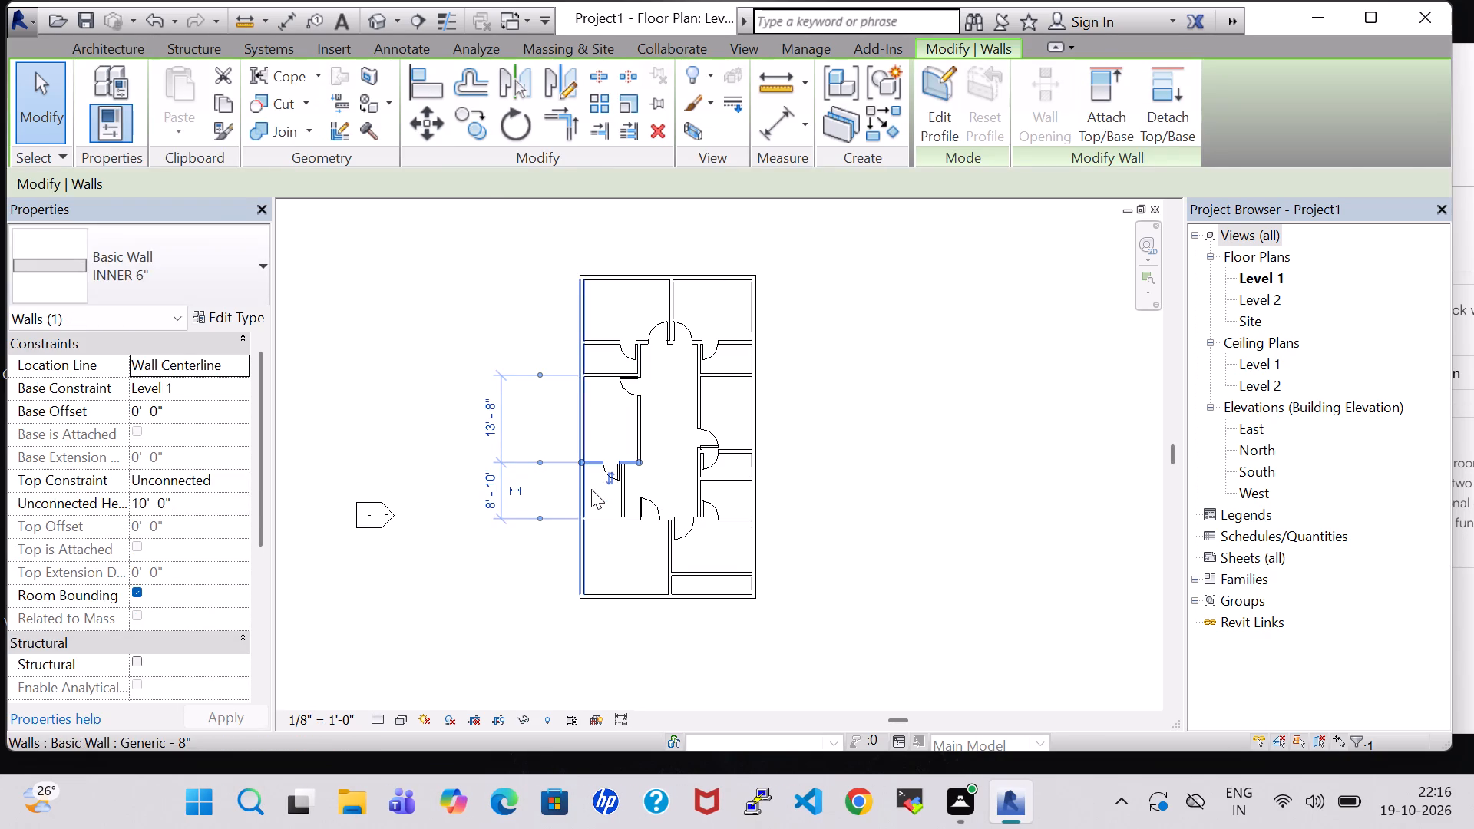
left_click(853, 457)
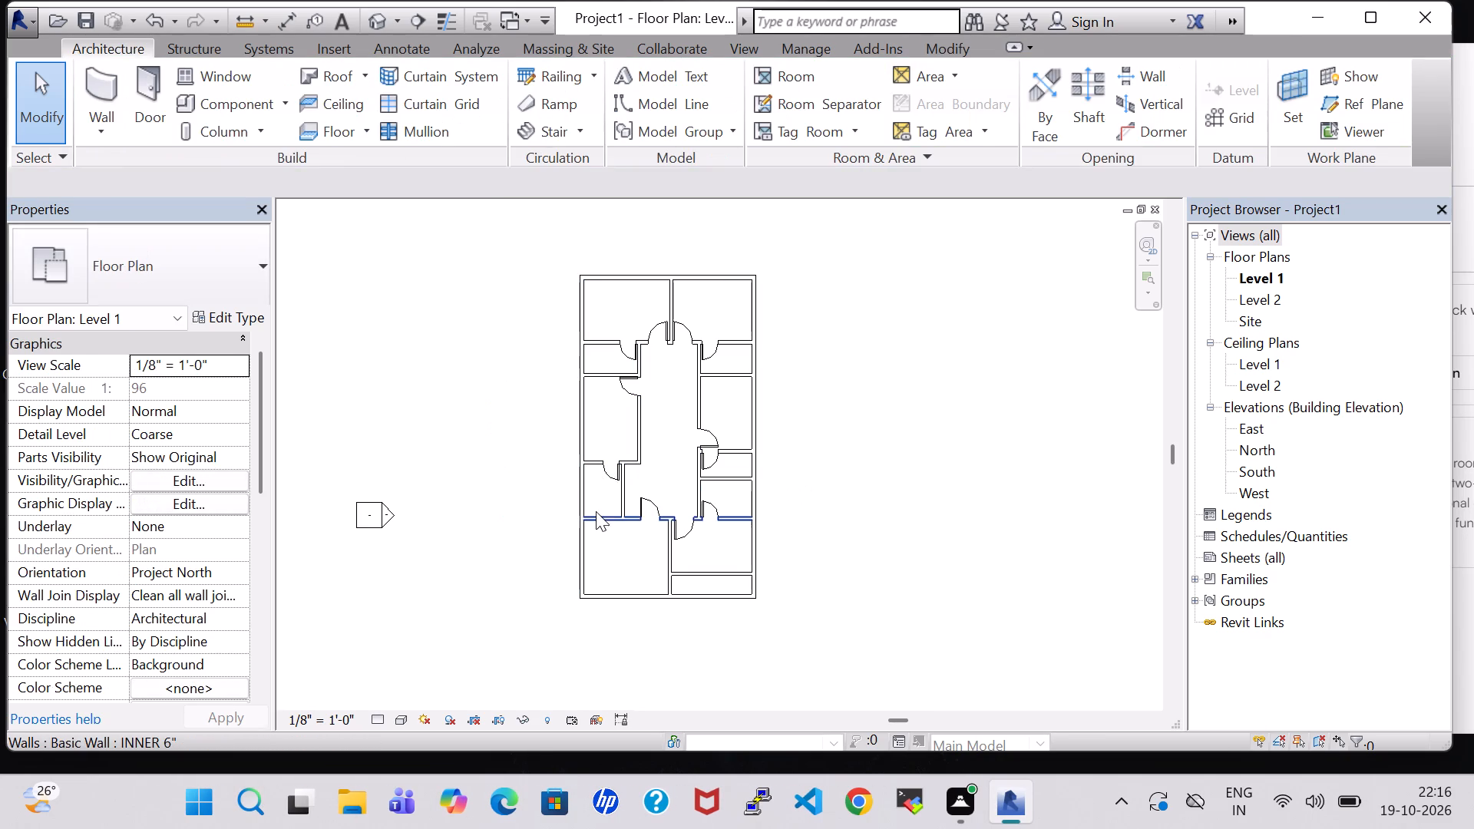
Move the long INNER 6" wall above the two south rooms north to about 10'-2" from the southeast room's lower wall.
left_click(596, 517)
key("Up")
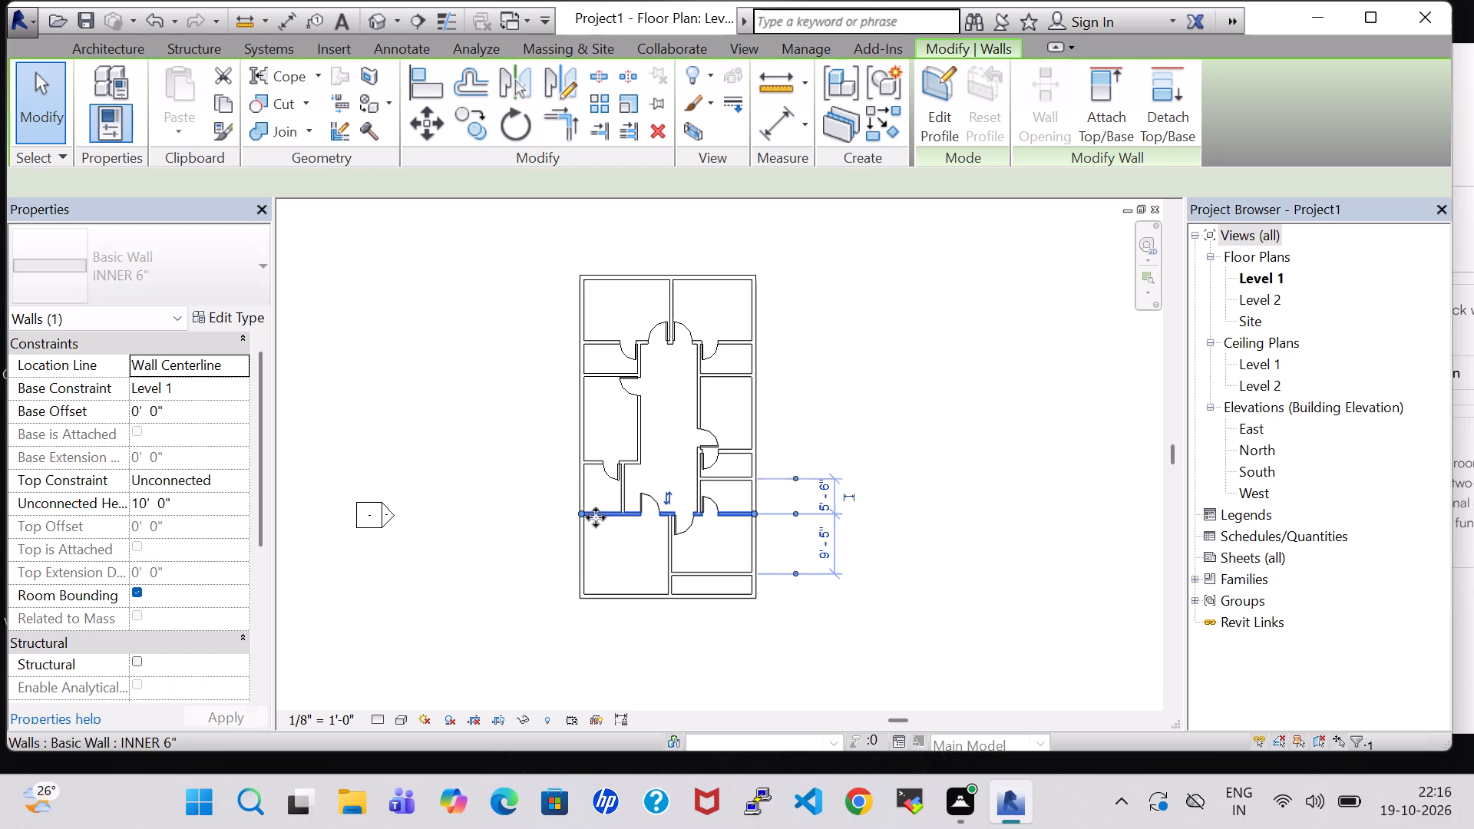
key("Up")
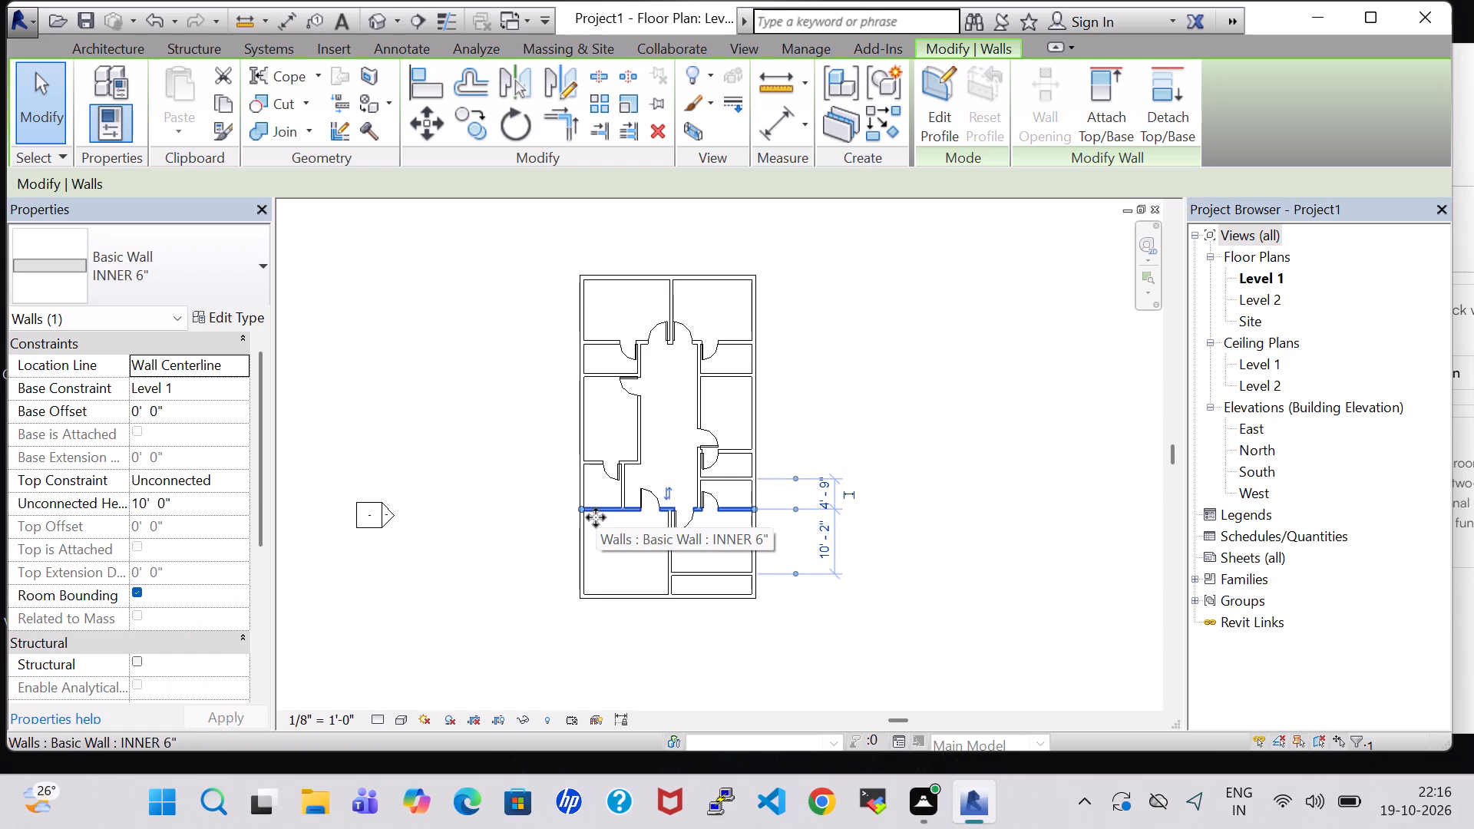
left_click(990, 528)
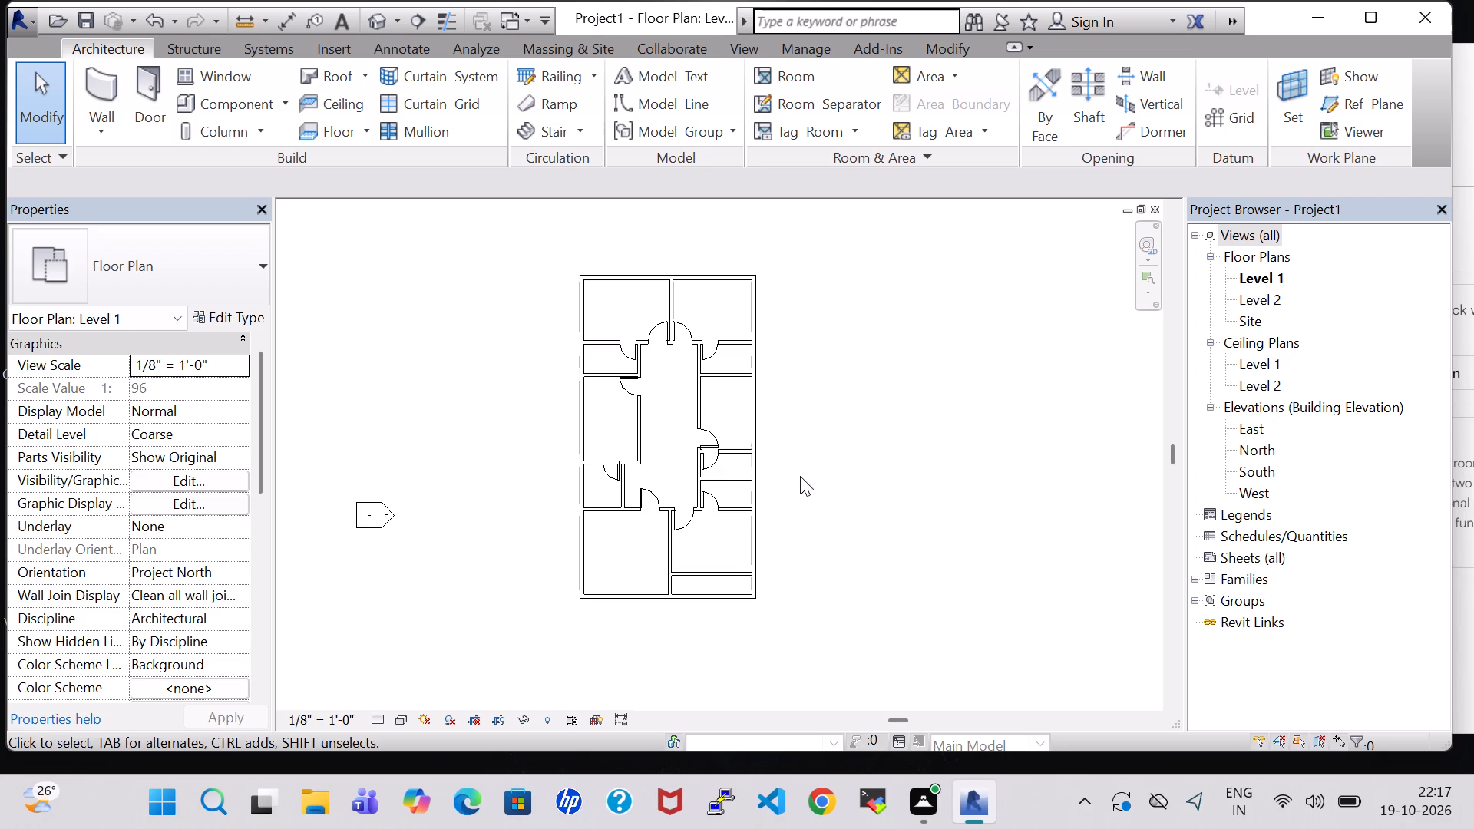
left_click(820, 359)
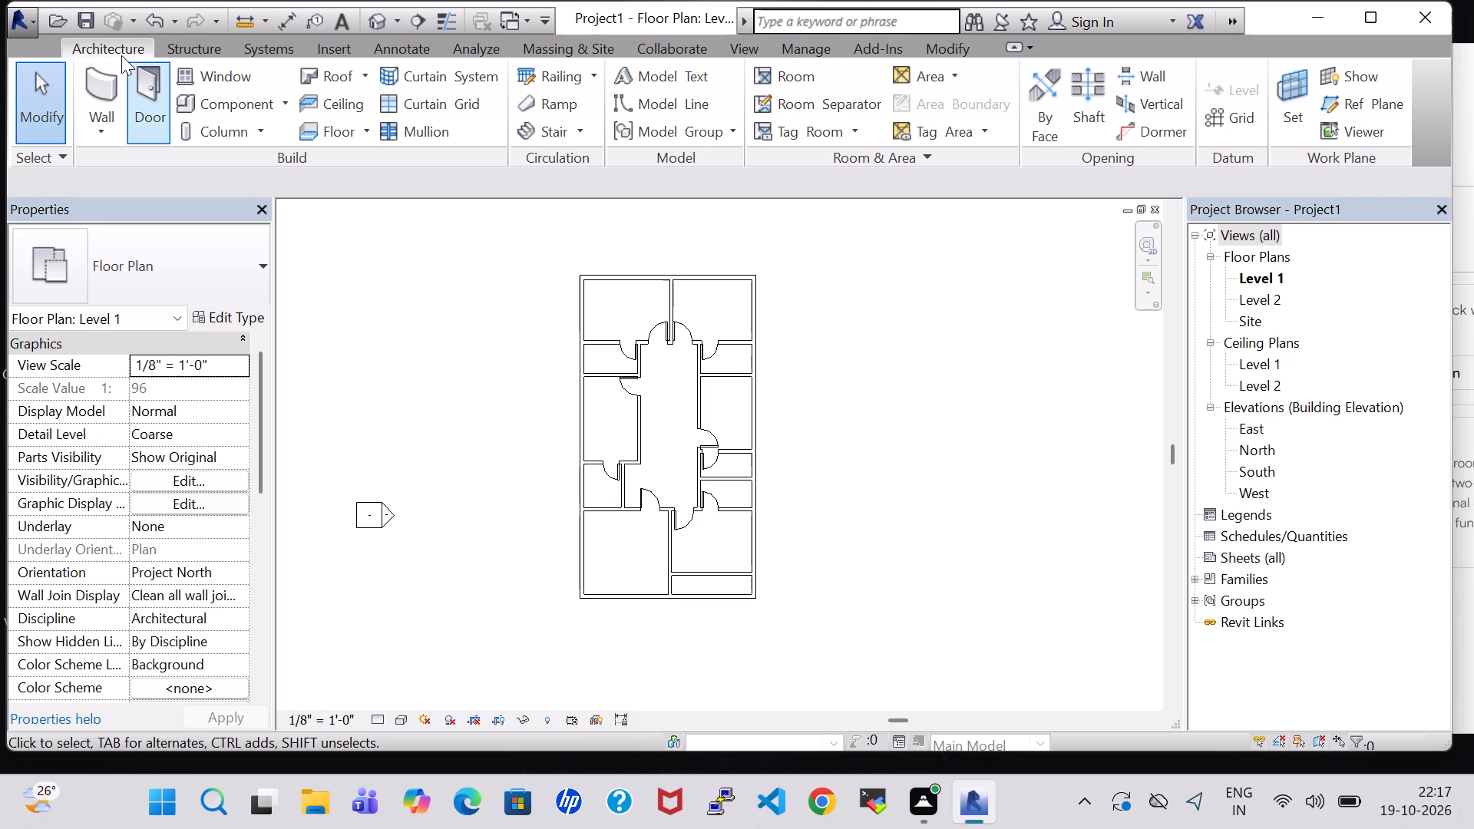
Load the Casement 3x3 with Trim window family from the US Imperial Windows library for placement.
left_click(195, 74)
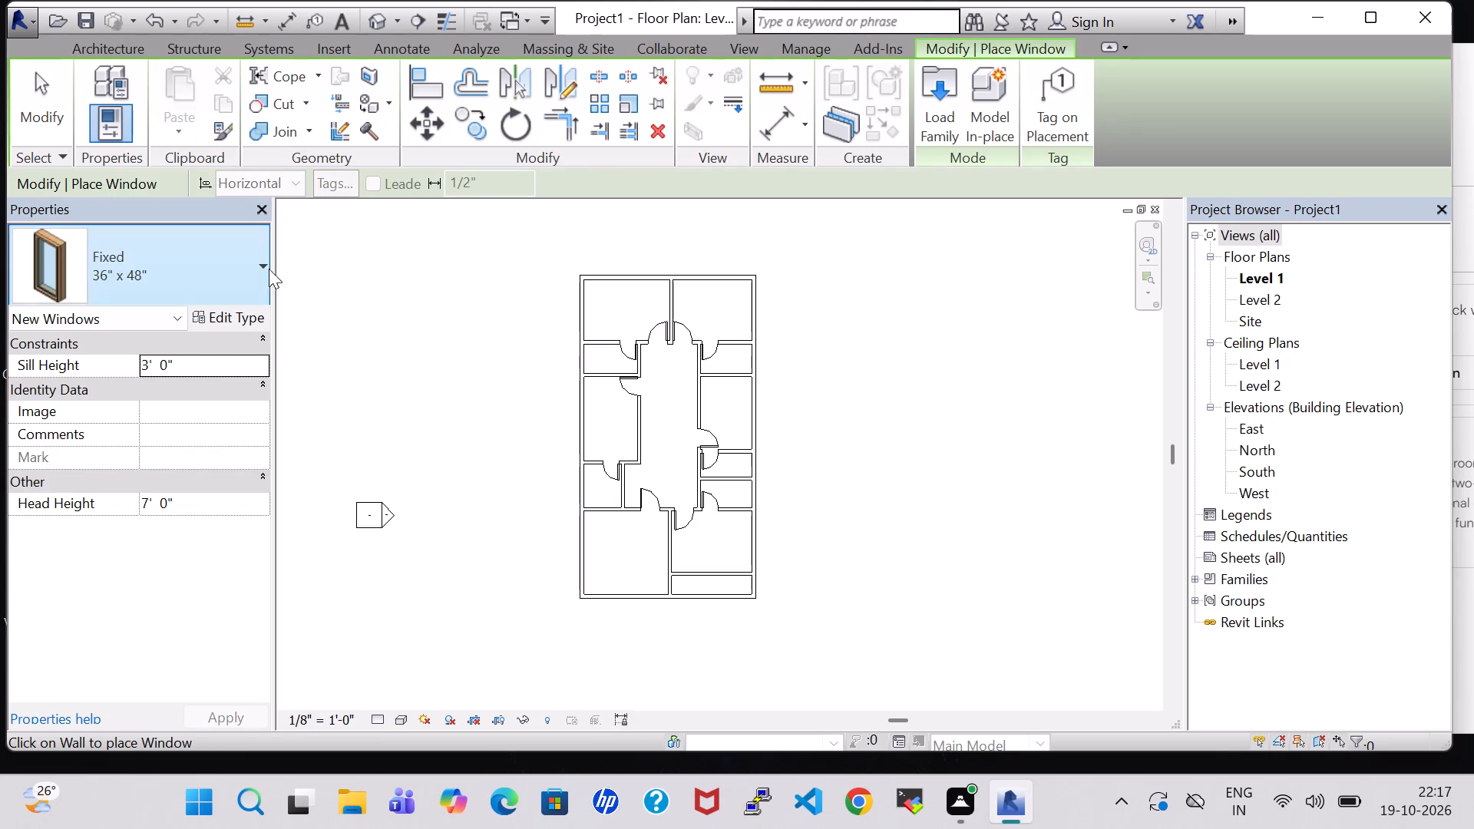
left_click(938, 103)
left_click(868, 521)
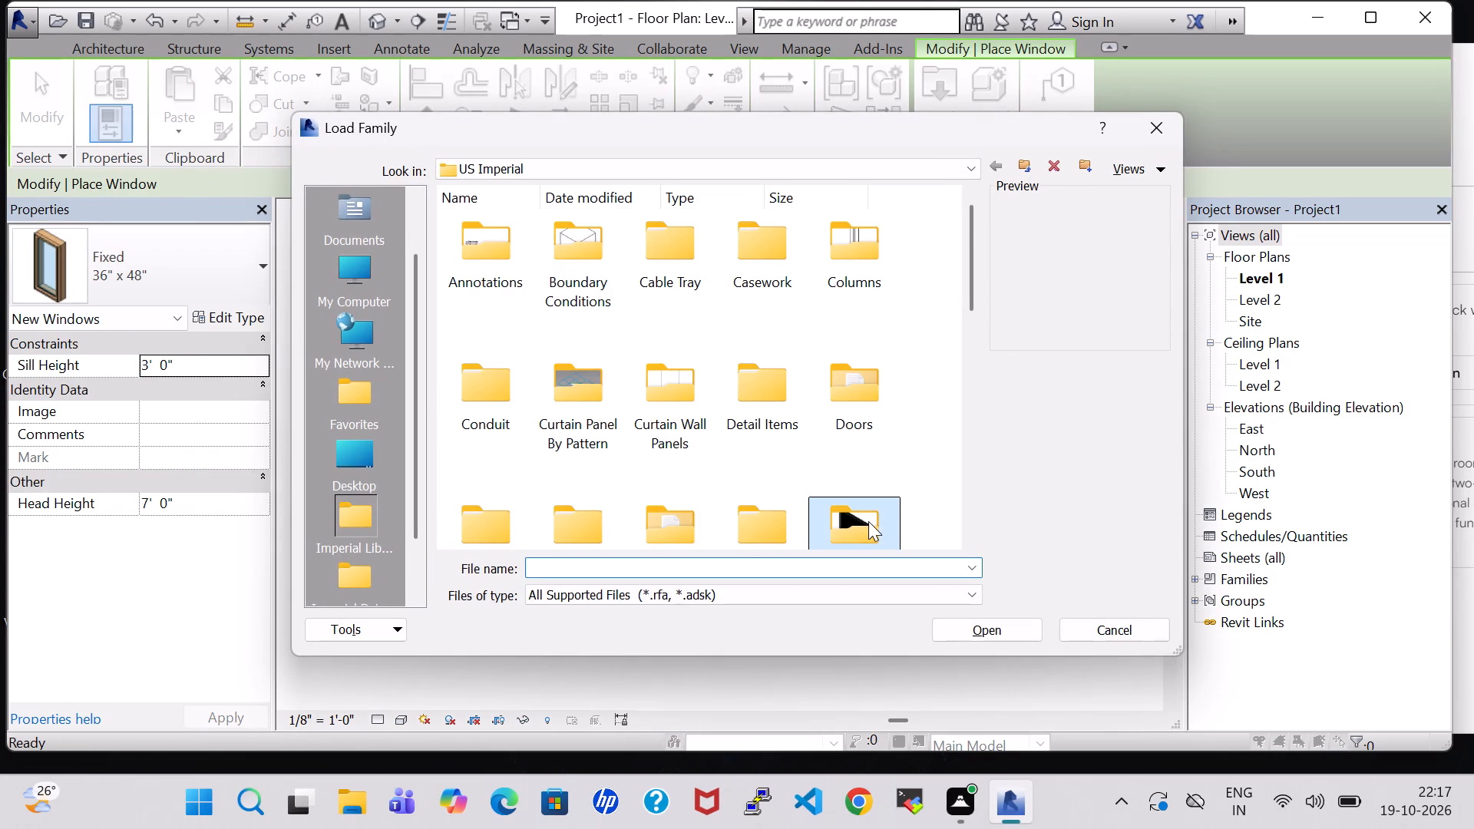
key("w")
double_click(699, 481)
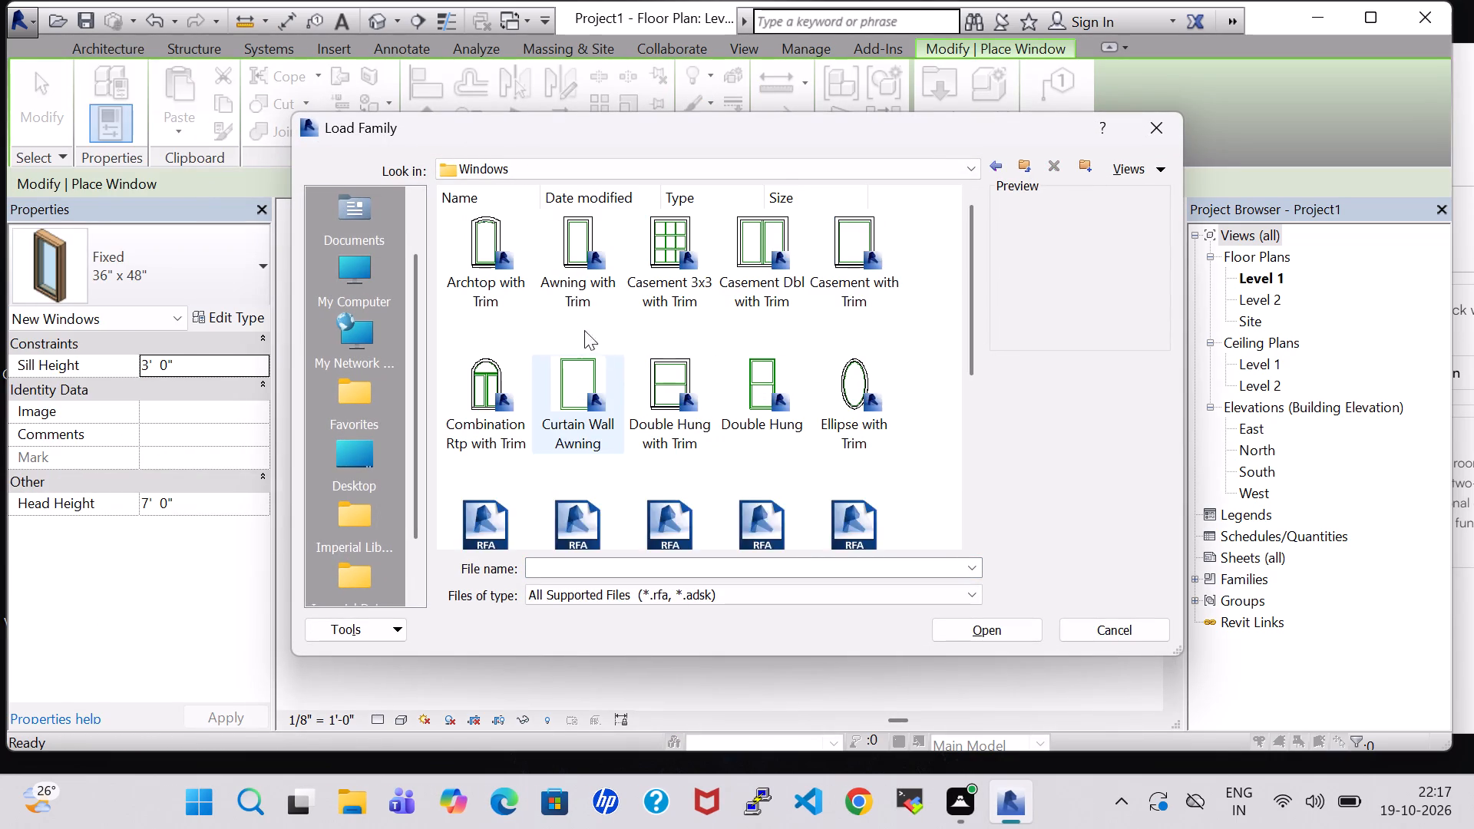
left_click(683, 267)
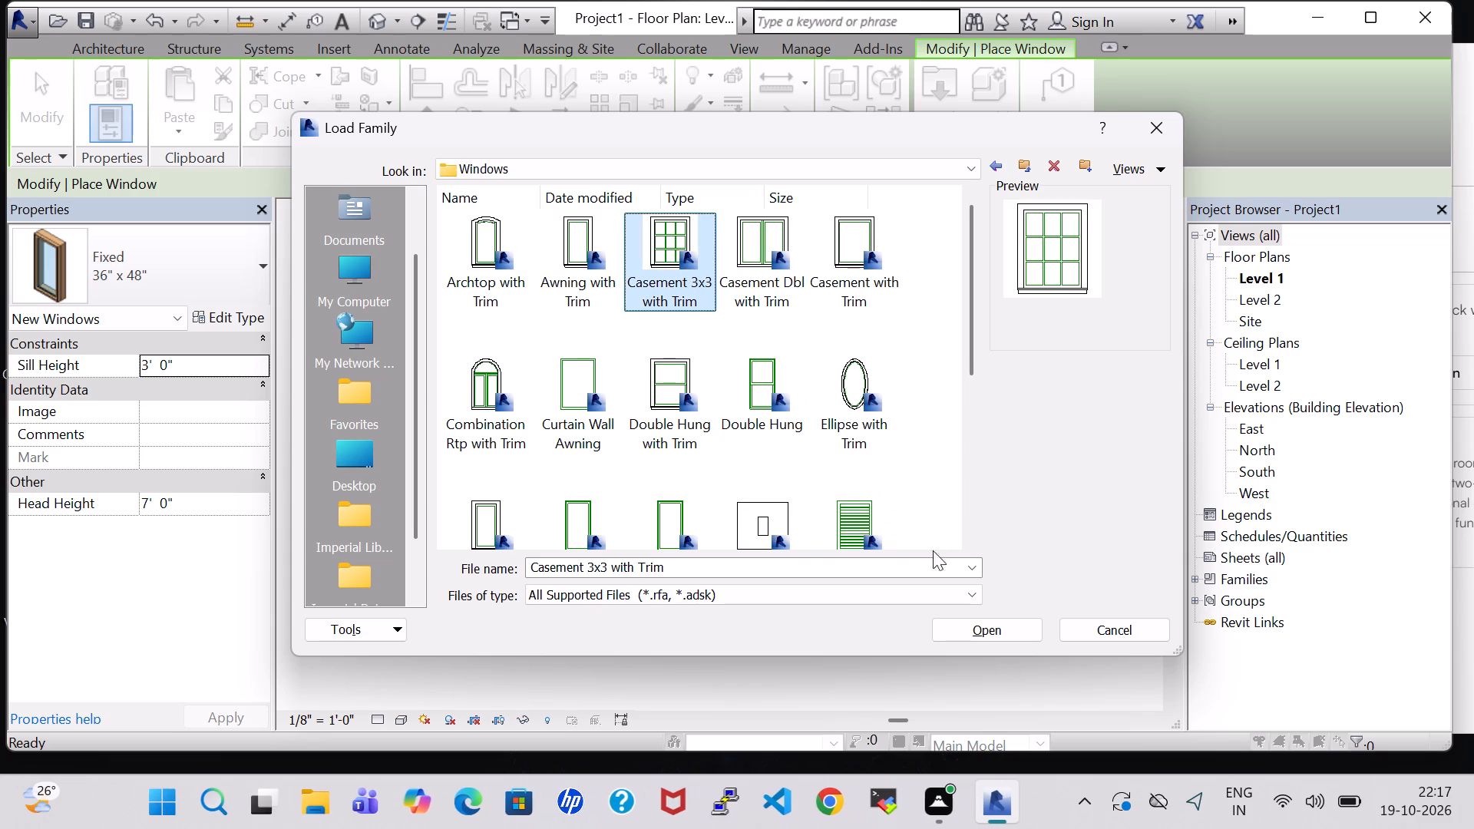
left_click(979, 628)
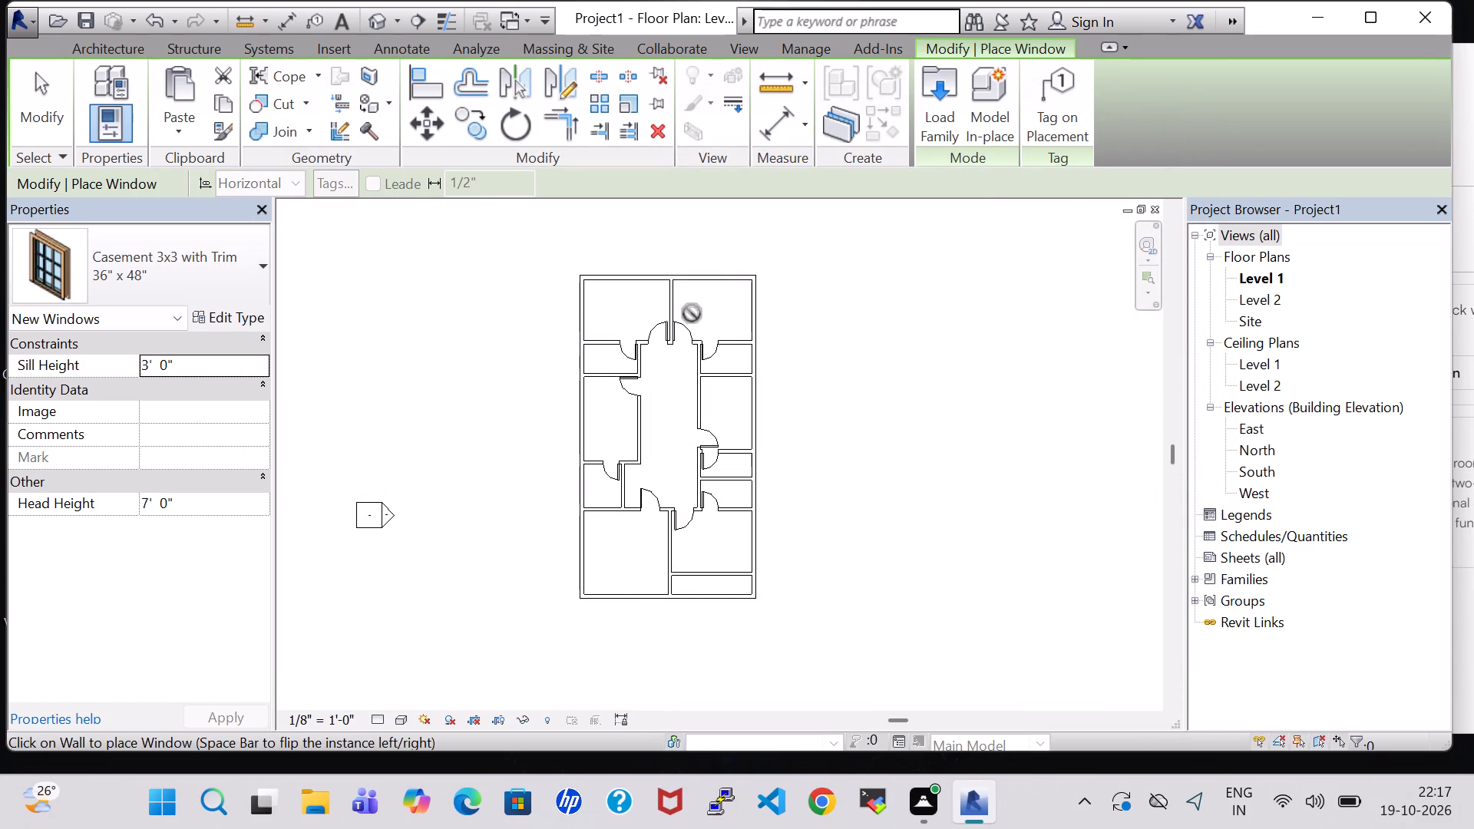
Place 36" x 48" casement windows centred in the northwest room's north and west walls and the long west room's outer wall.
left_click(629, 274)
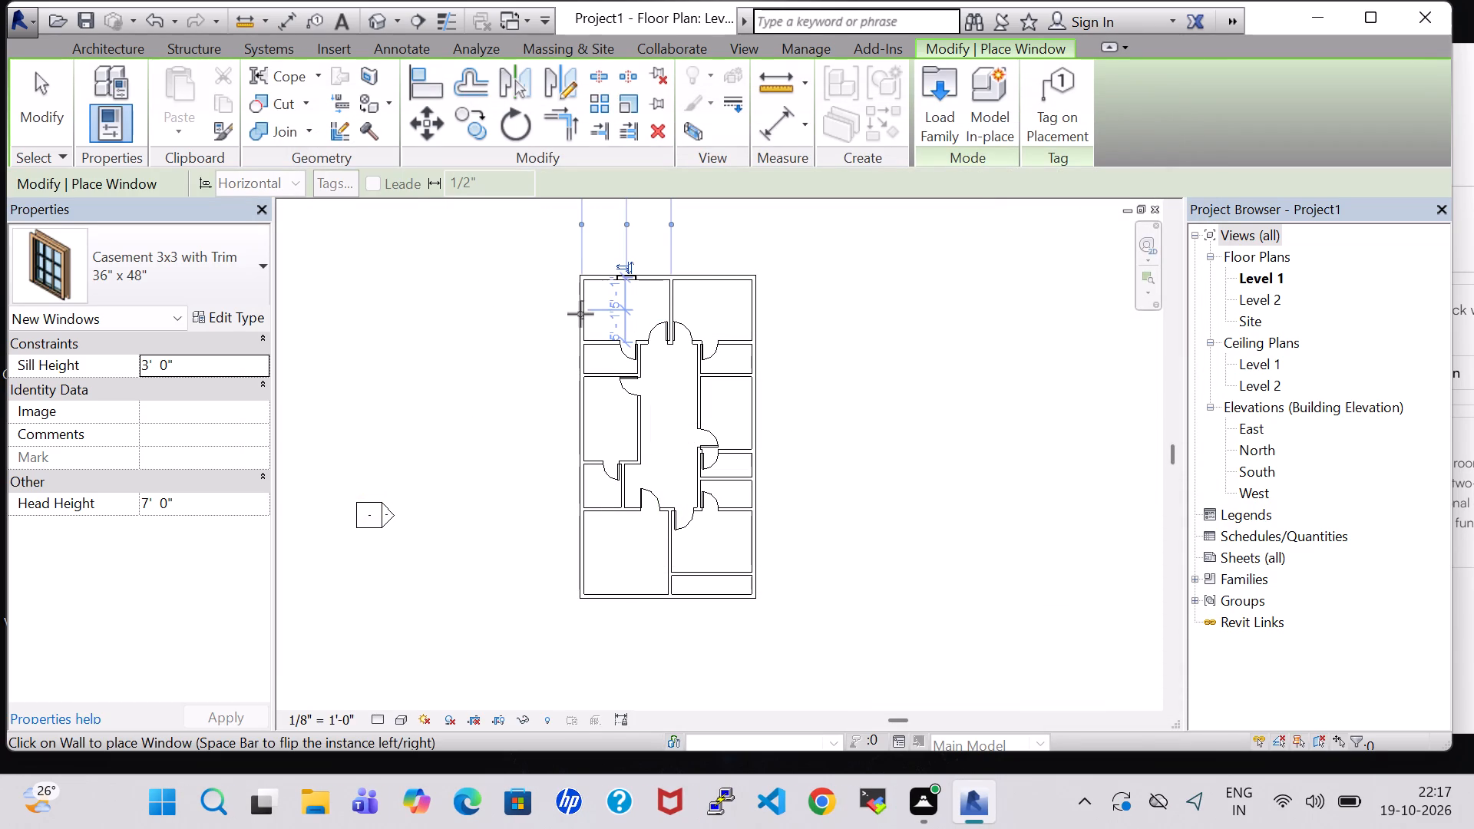
left_click(580, 314)
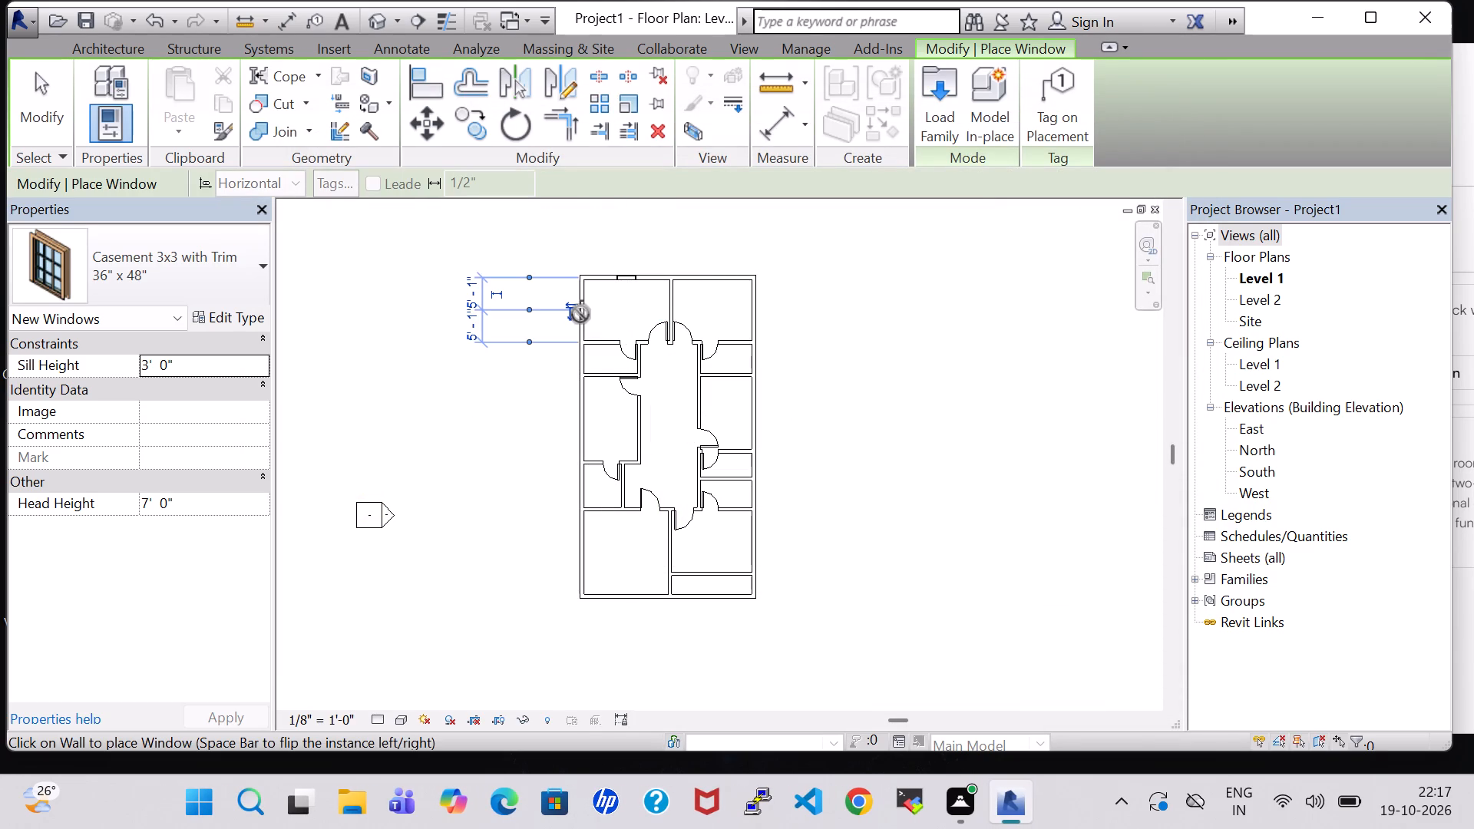
left_click(578, 420)
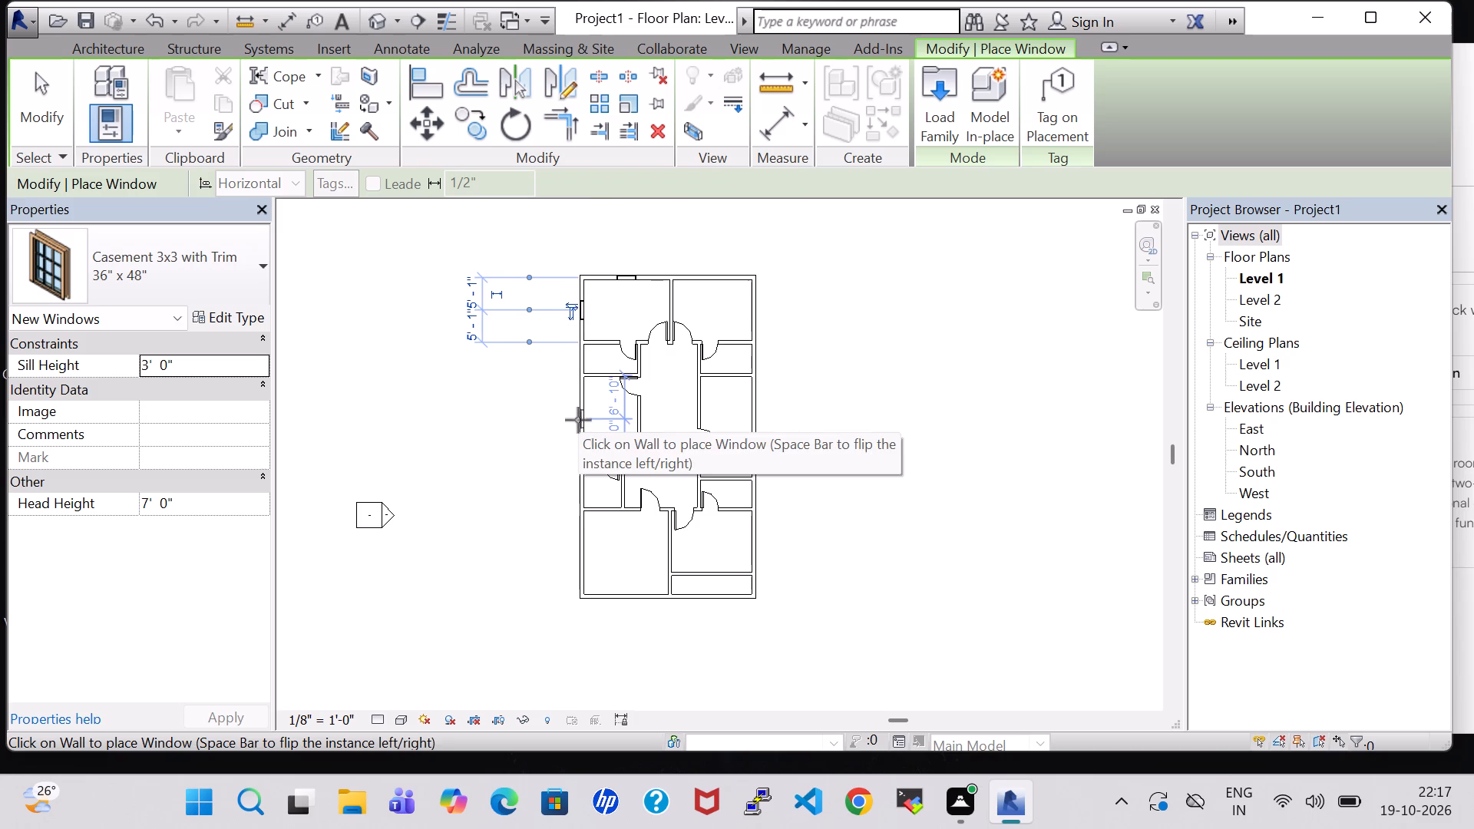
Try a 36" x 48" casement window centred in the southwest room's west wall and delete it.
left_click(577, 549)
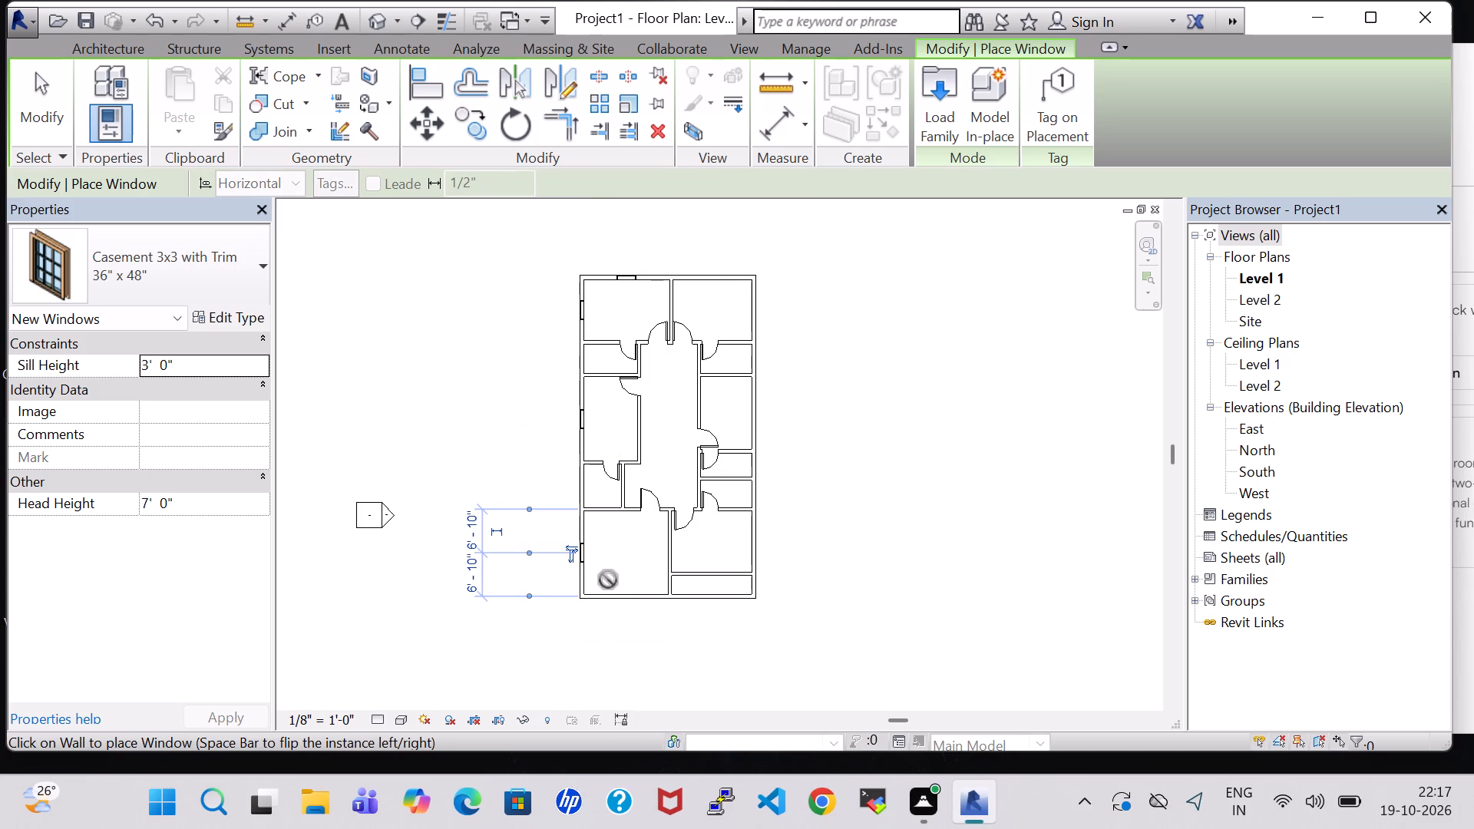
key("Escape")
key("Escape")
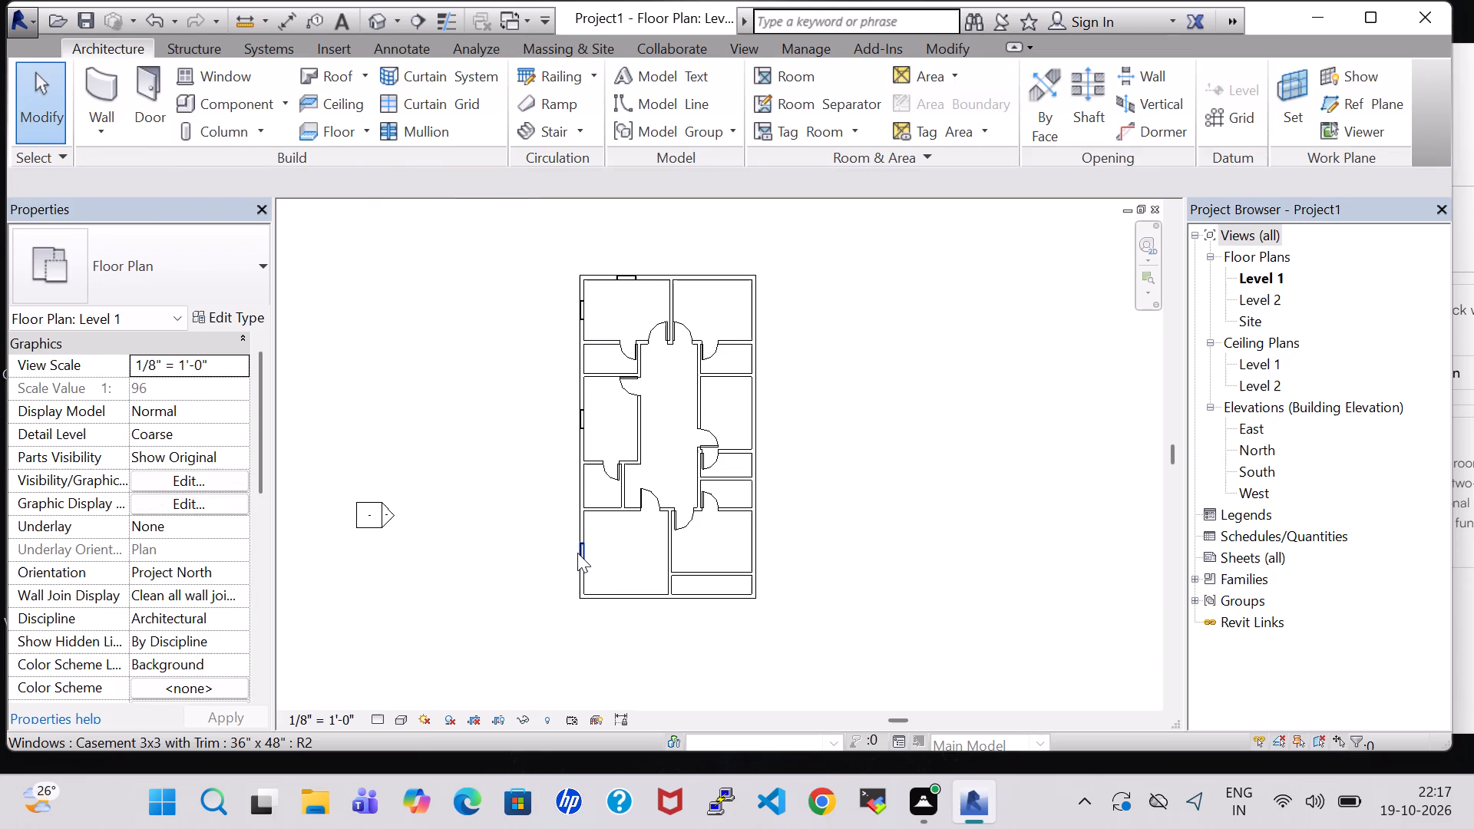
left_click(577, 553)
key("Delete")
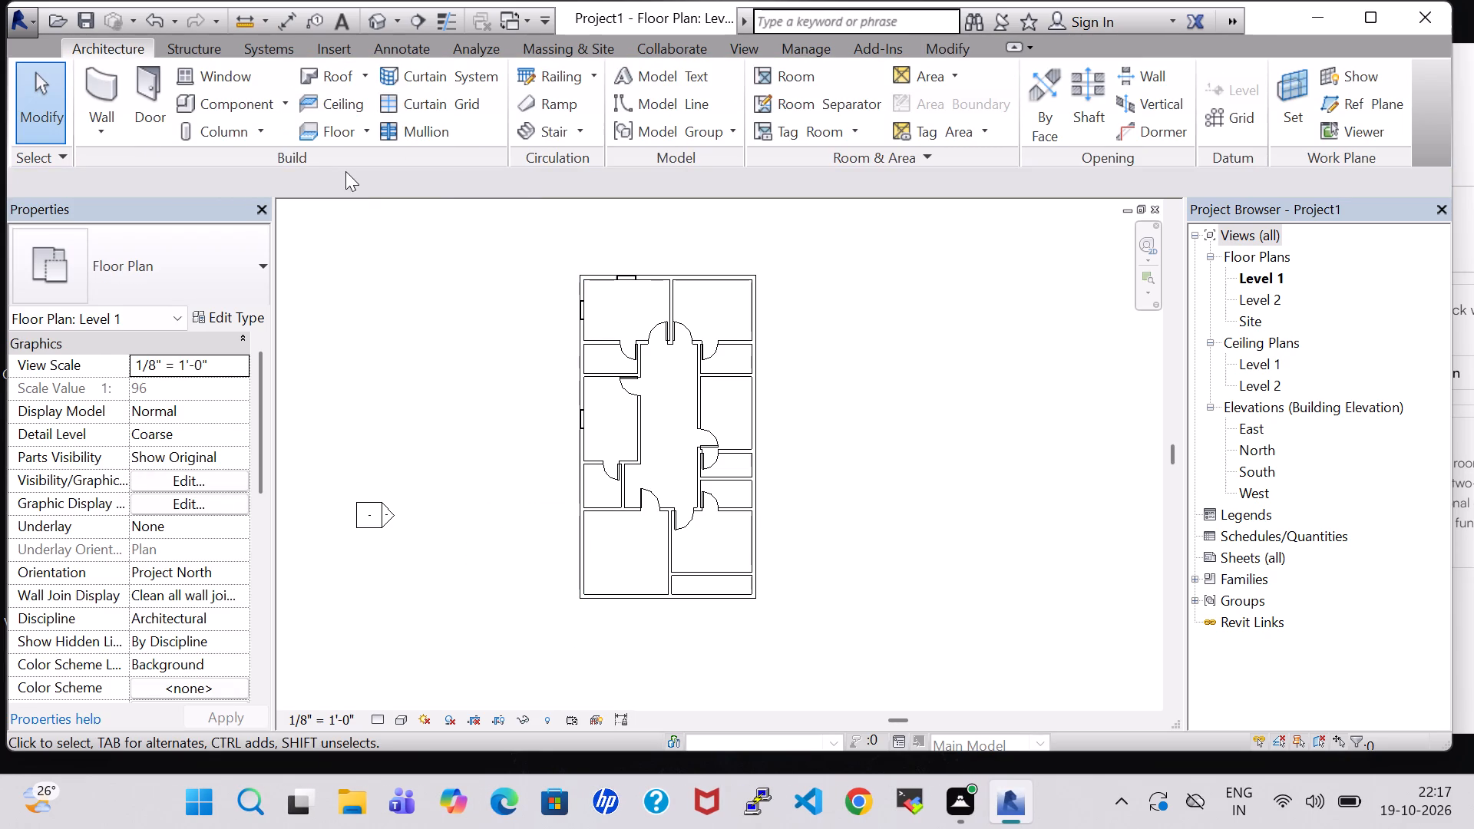
Place centred 36" x 48" casement windows in the northeast room's north and east walls, the middle east room's east wall, and the southeast room's east and south walls.
left_click(236, 71)
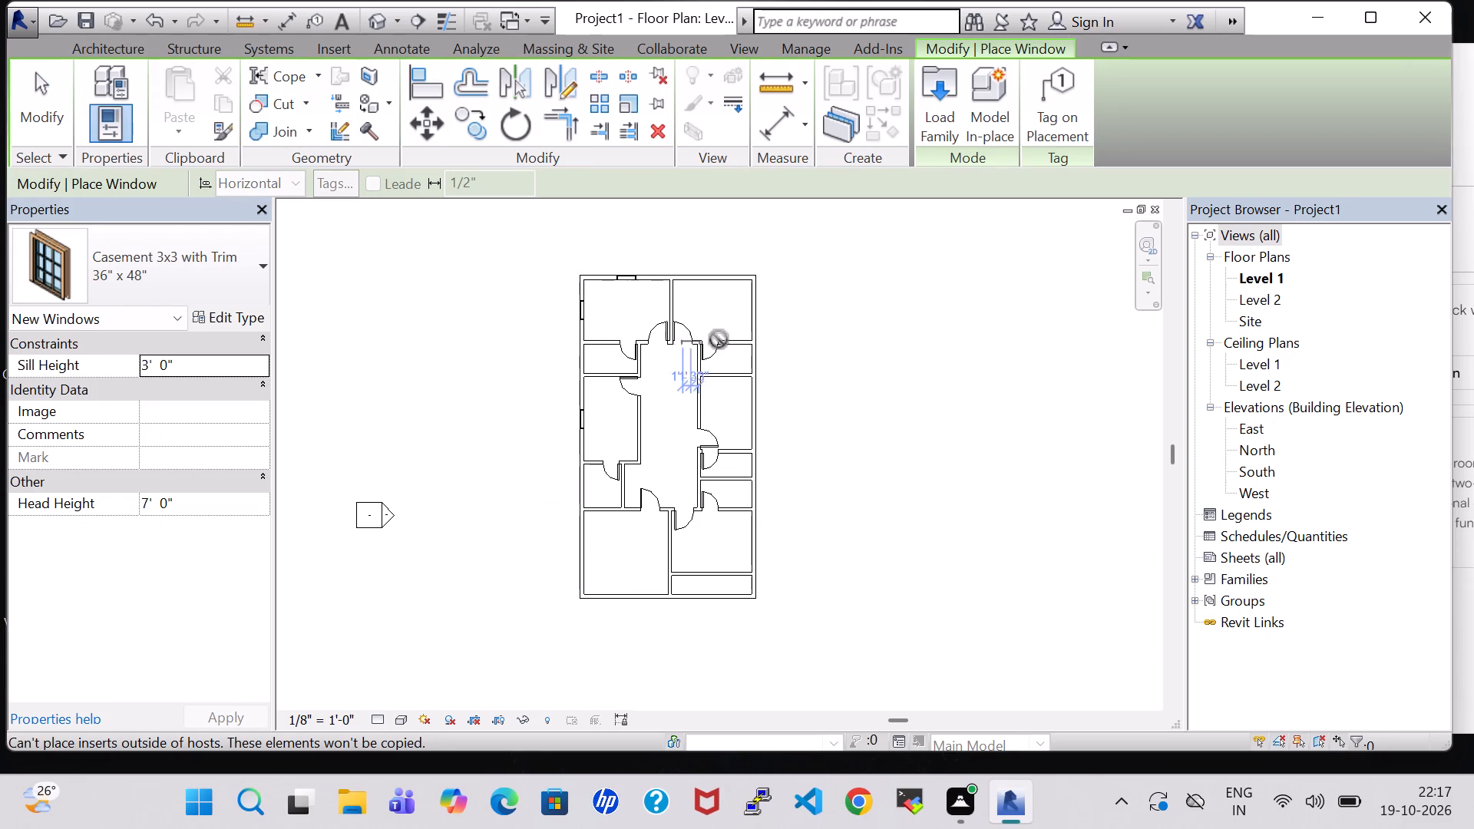
left_click(708, 269)
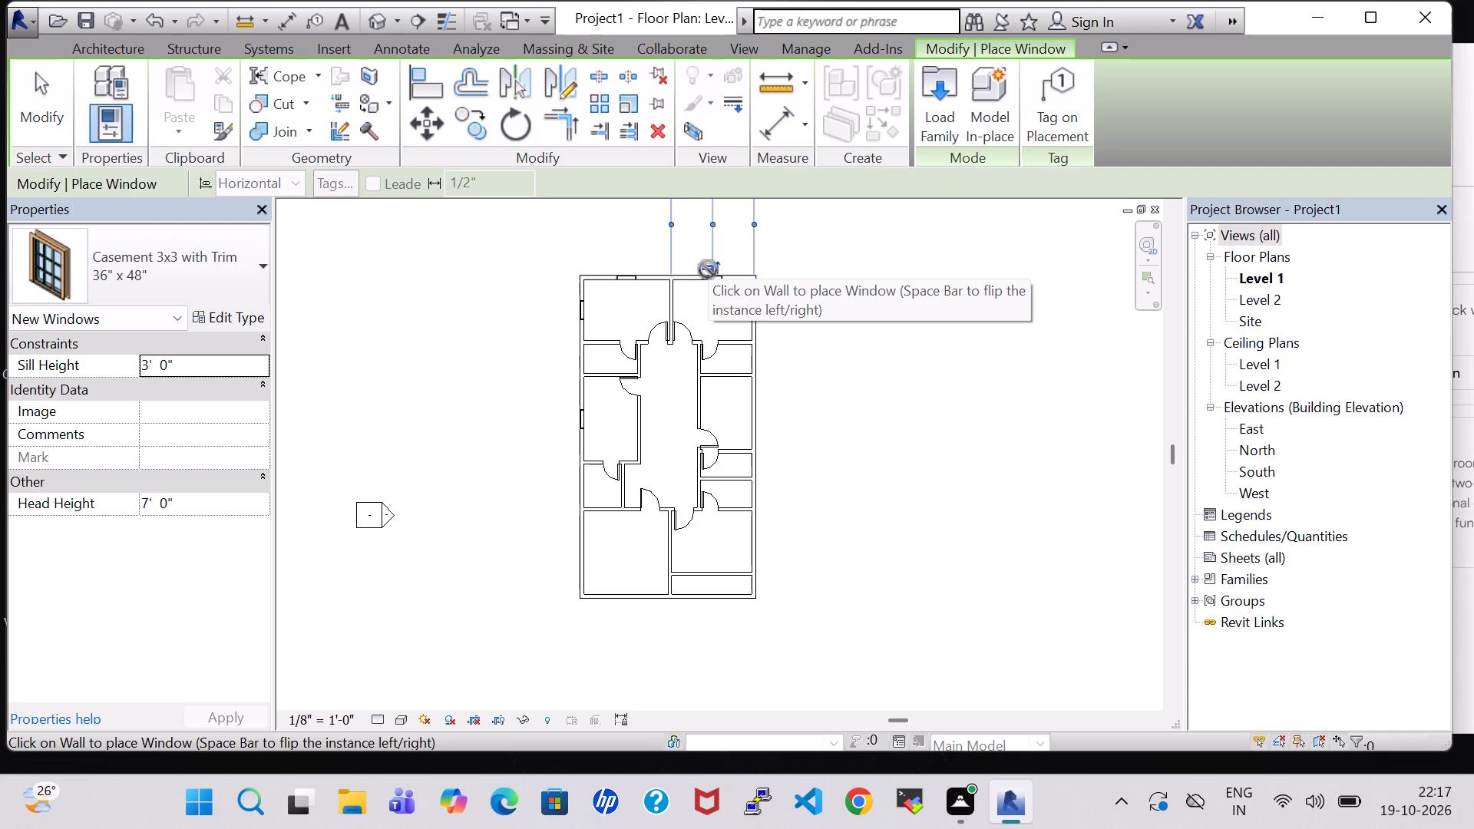
left_click(761, 311)
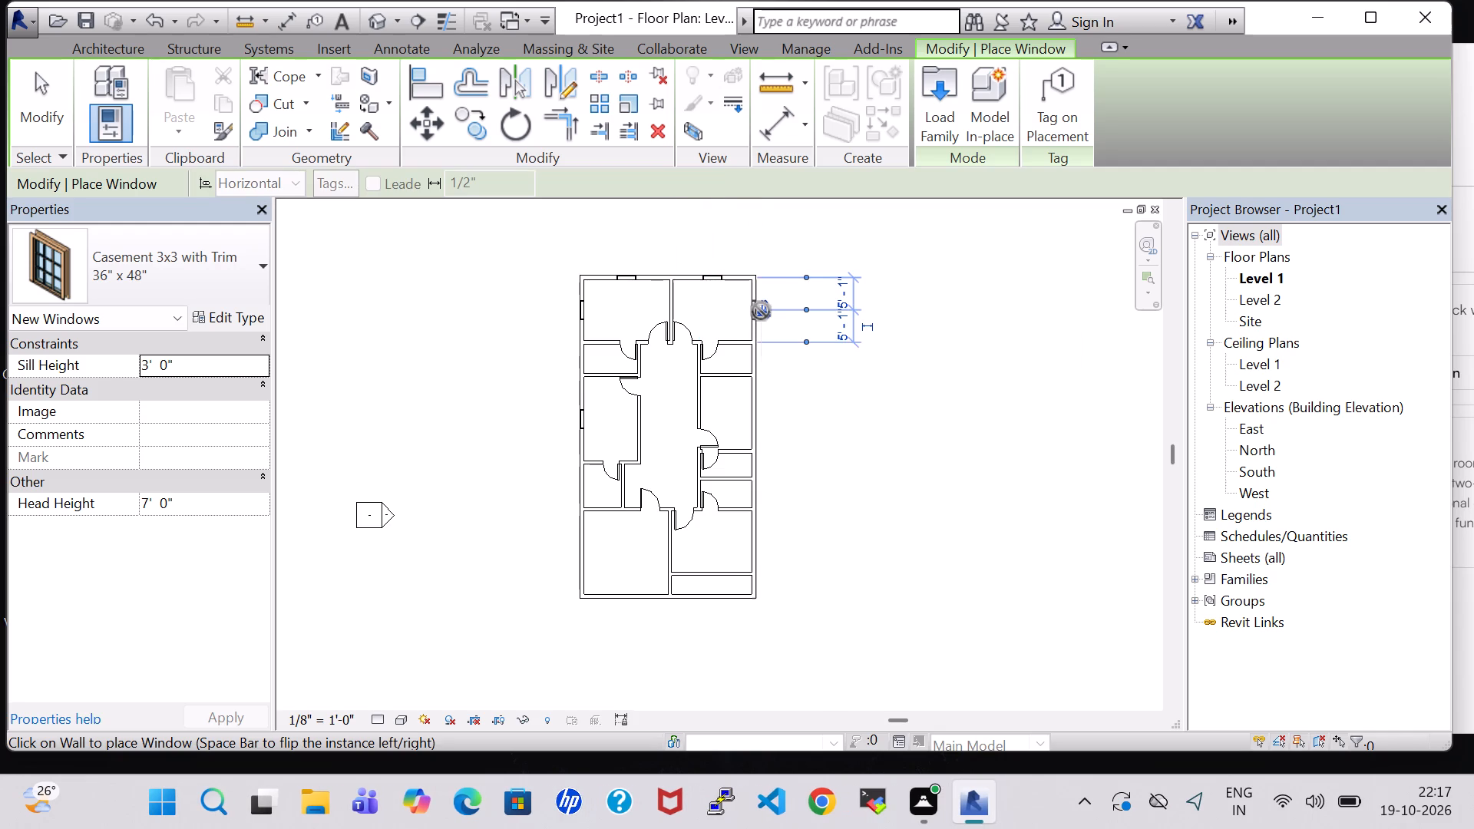
left_click(757, 418)
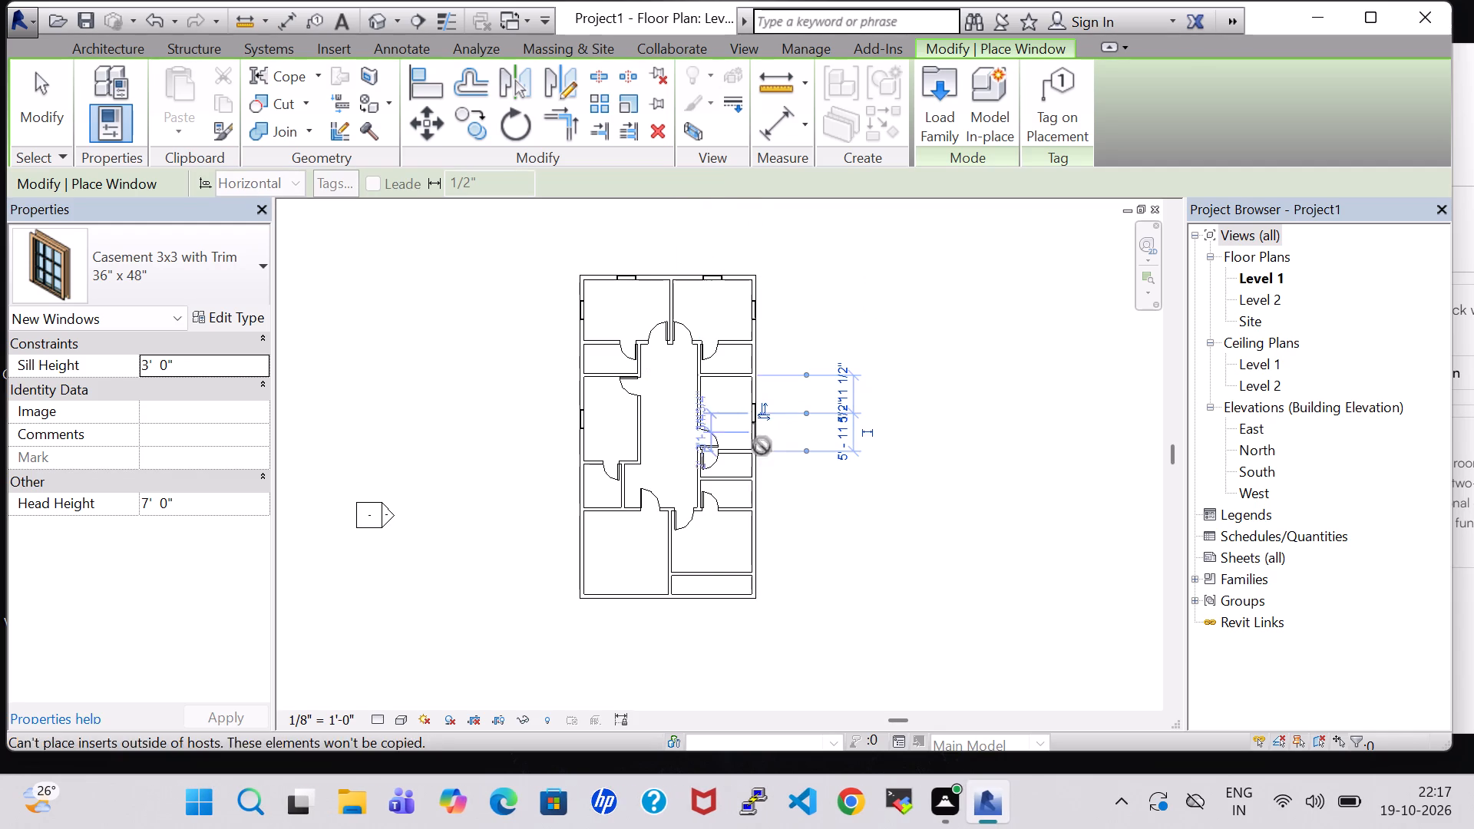
left_click(760, 550)
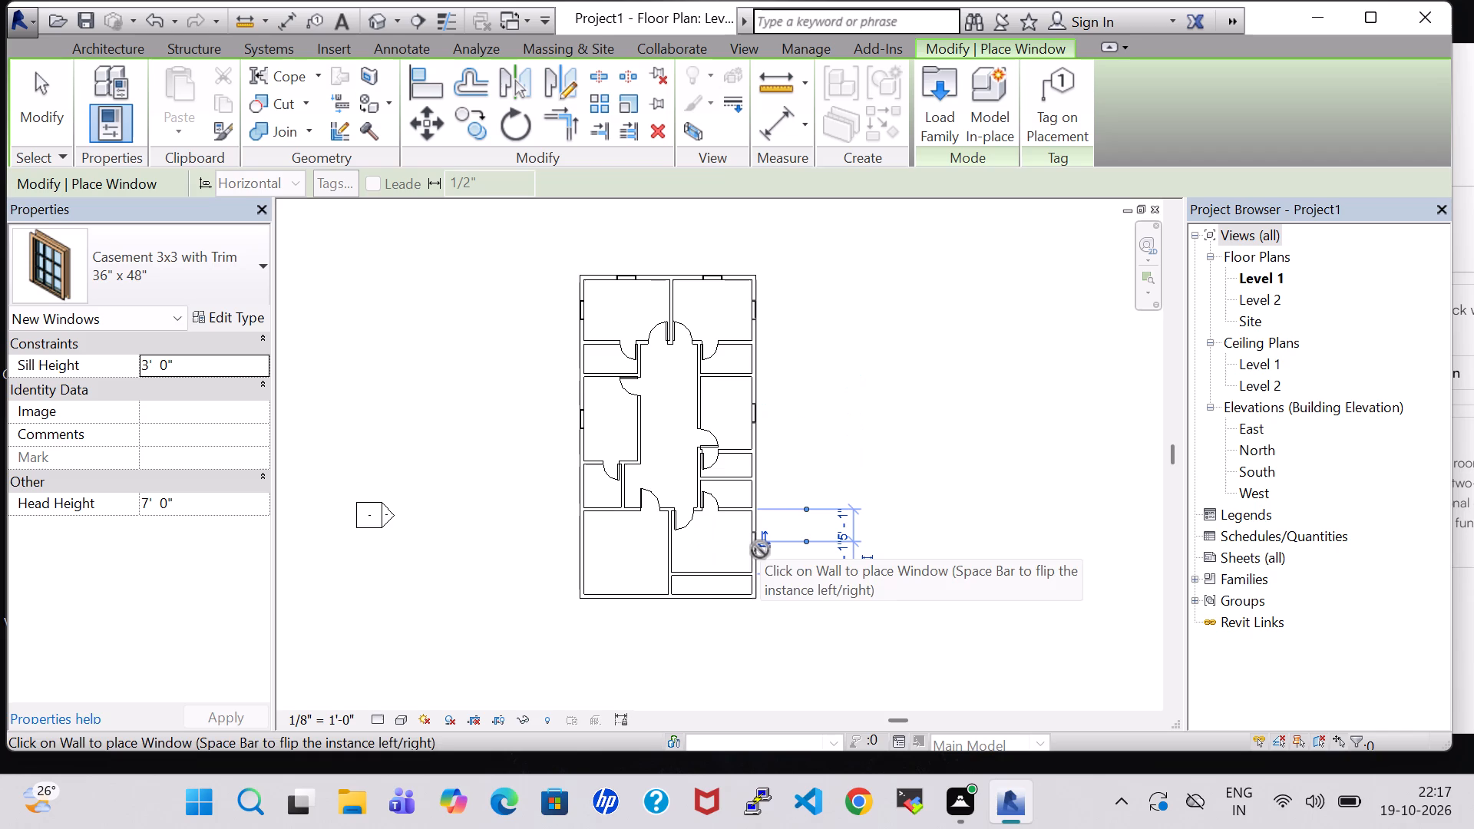
left_click(709, 578)
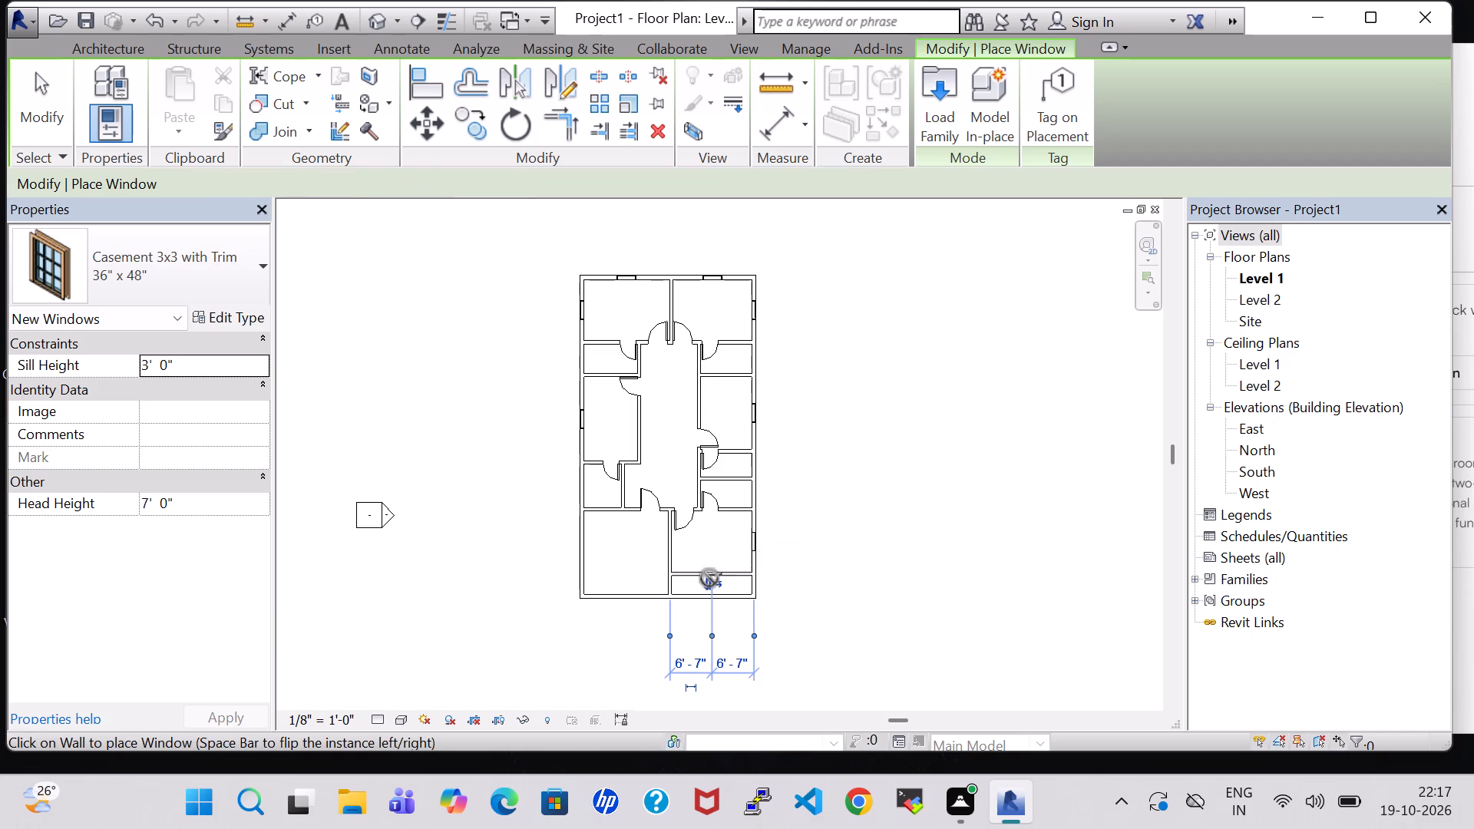
key("Escape")
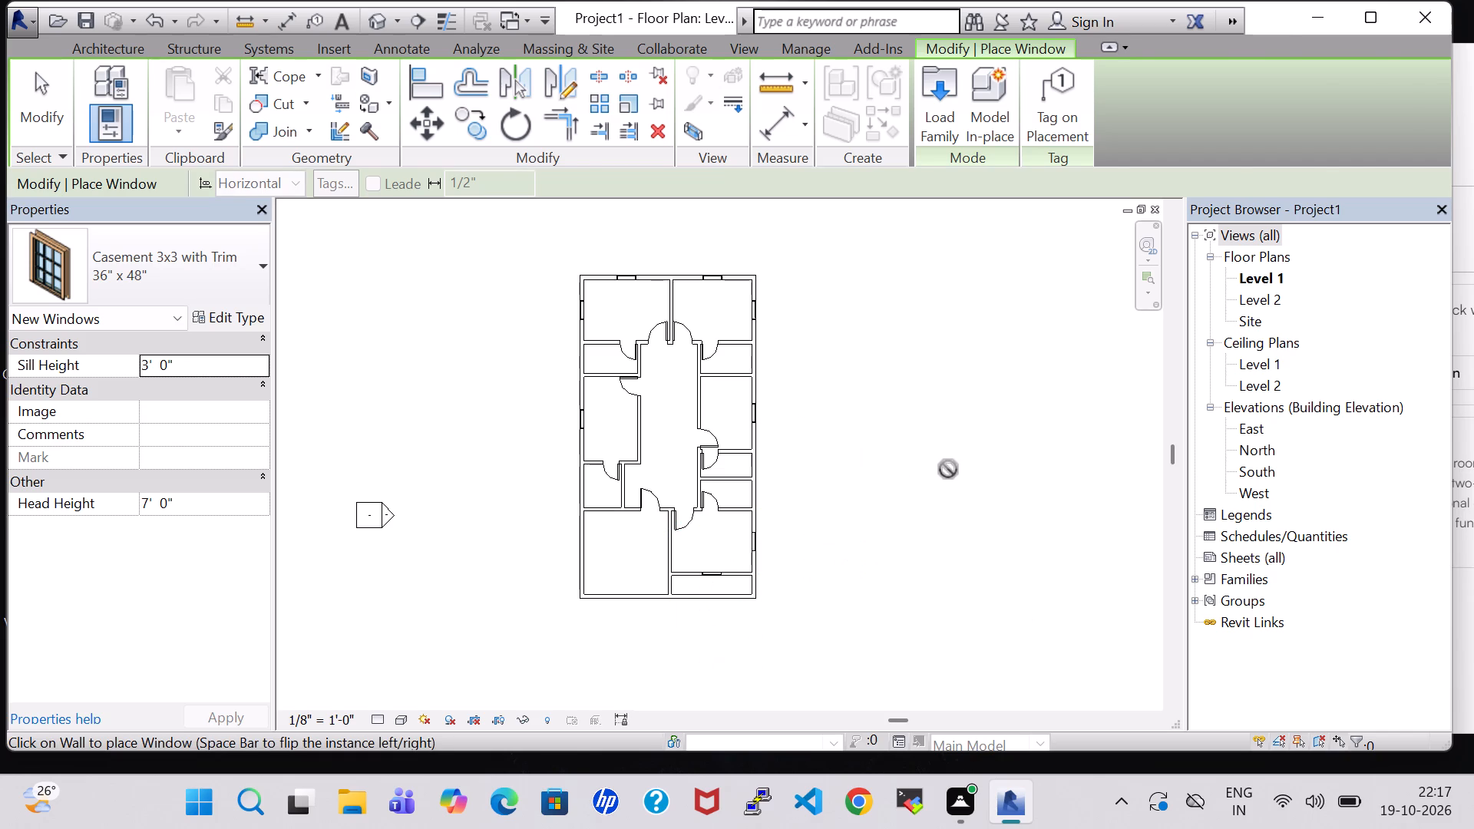
key("Escape")
Load the Transom with Trim window family from the US Imperial Windows library for placement.
left_click(214, 74)
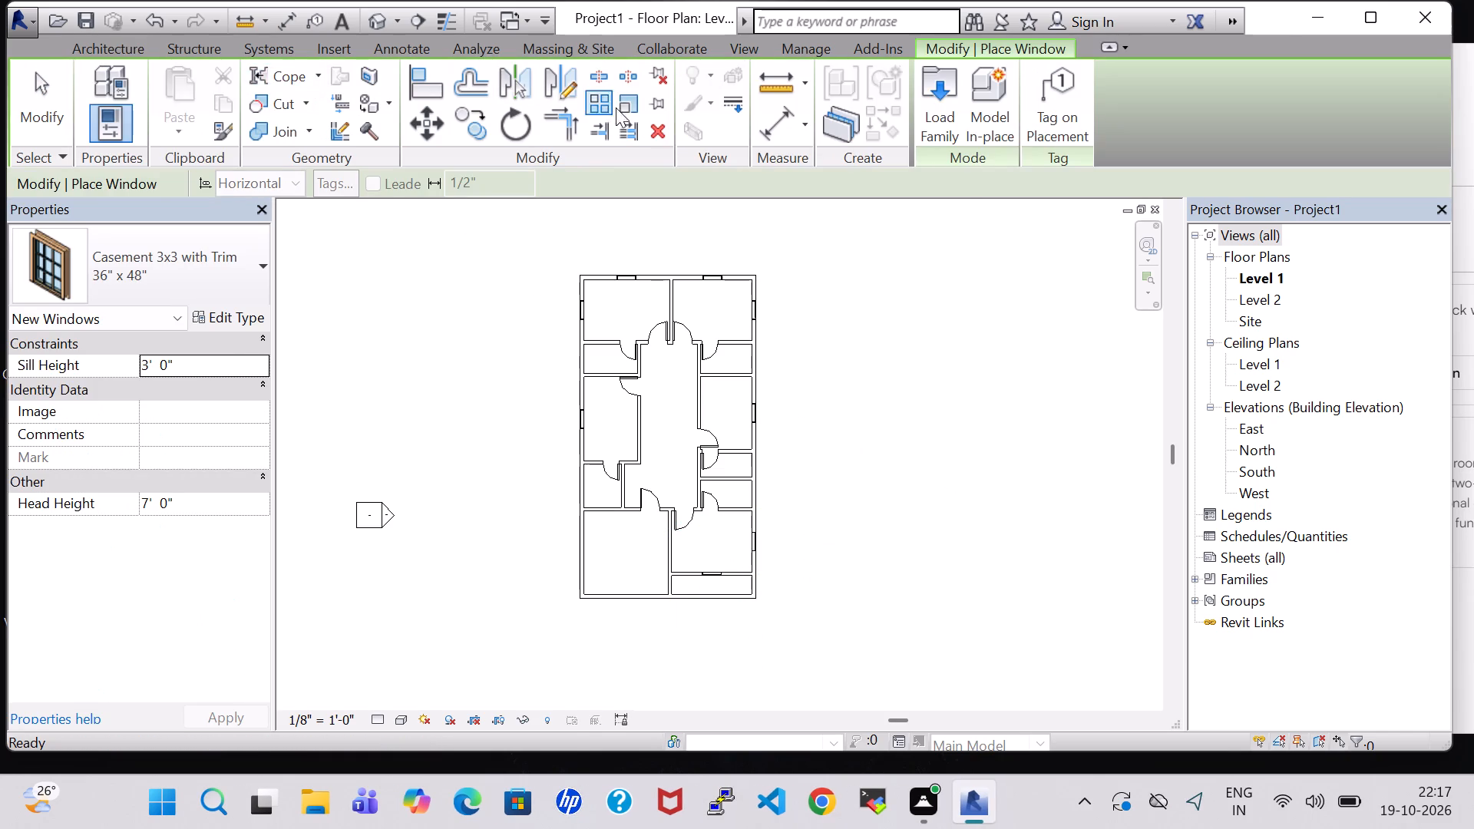
left_click(932, 81)
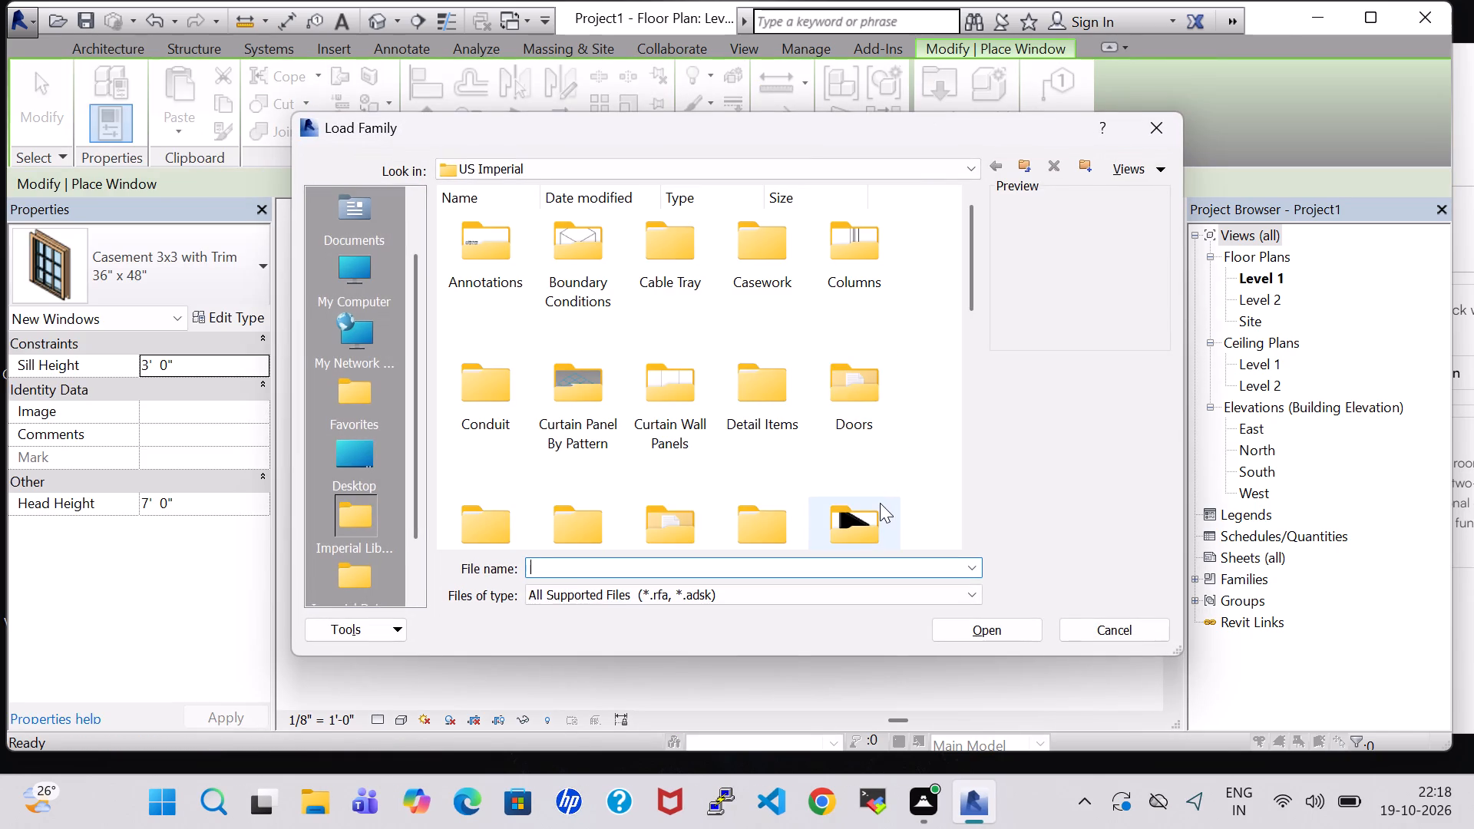
scroll(879, 503, "down", 7)
double_click(661, 489)
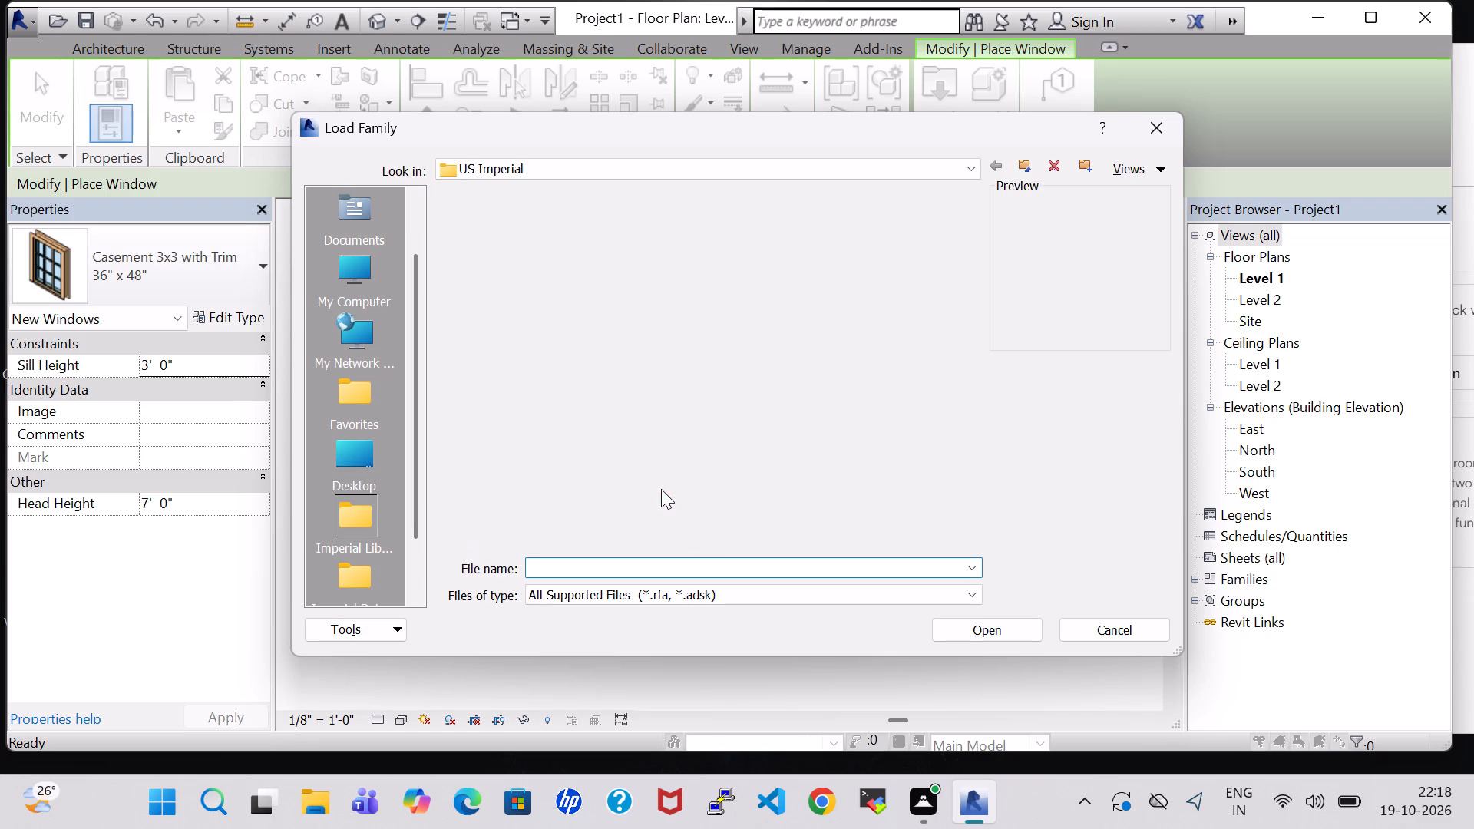
scroll(687, 385, "down", 4)
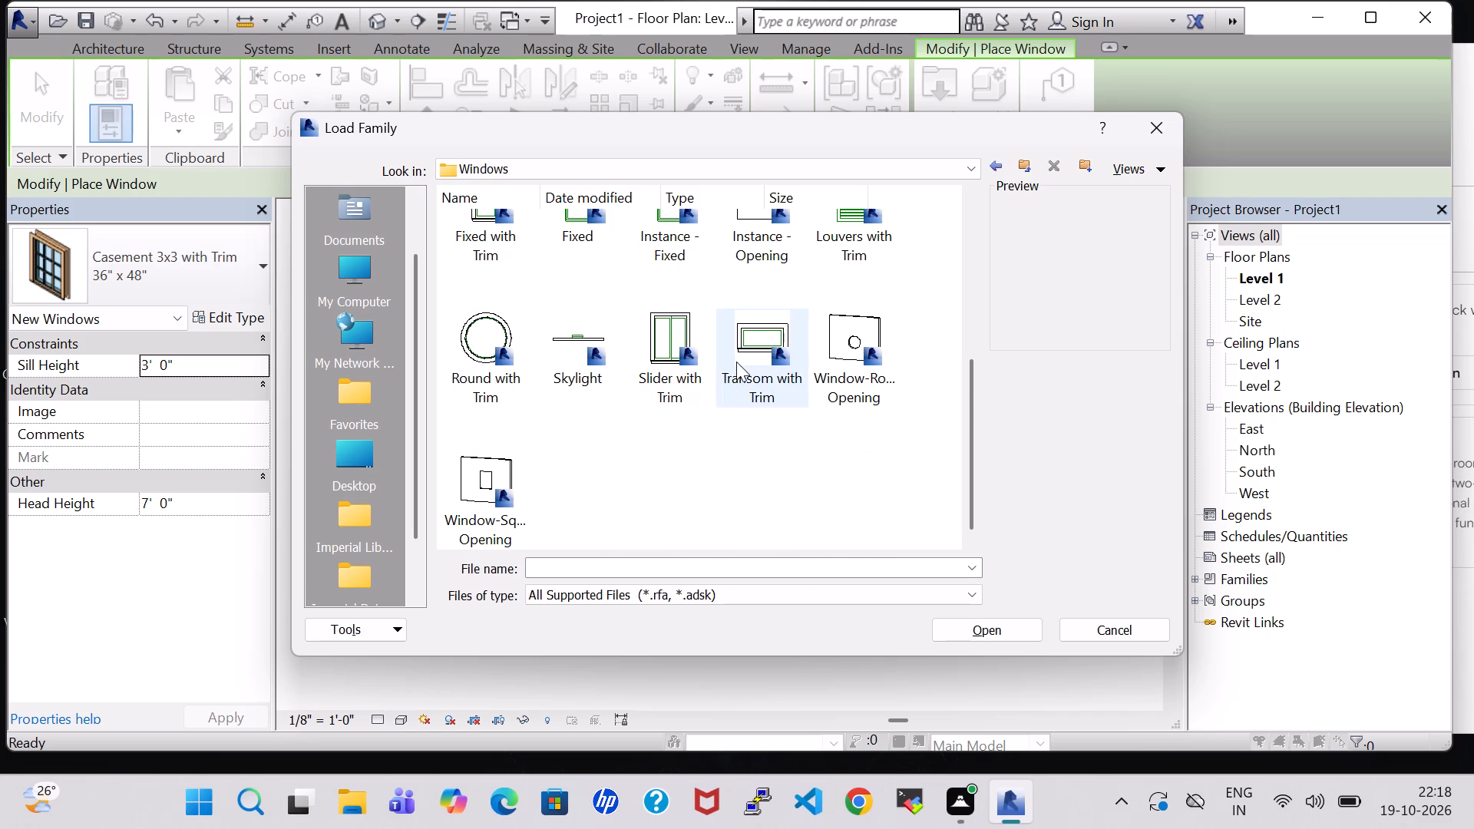
left_click(736, 362)
left_click(994, 632)
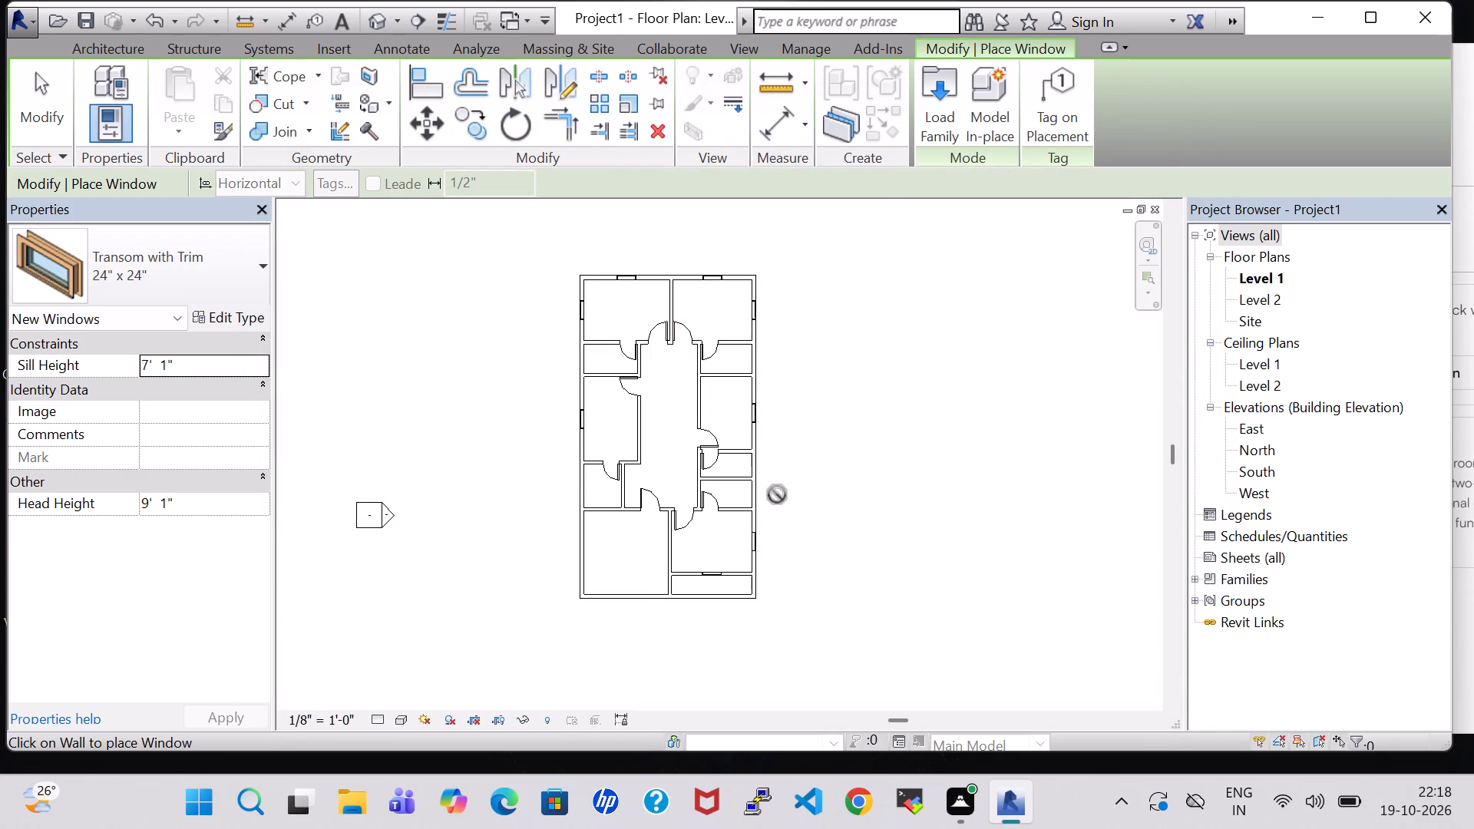
Place centred 24" x 24" Transom with Trim windows in the outer walls of the three small east rooms and two small west rooms.
scroll(775, 475, "up", 4)
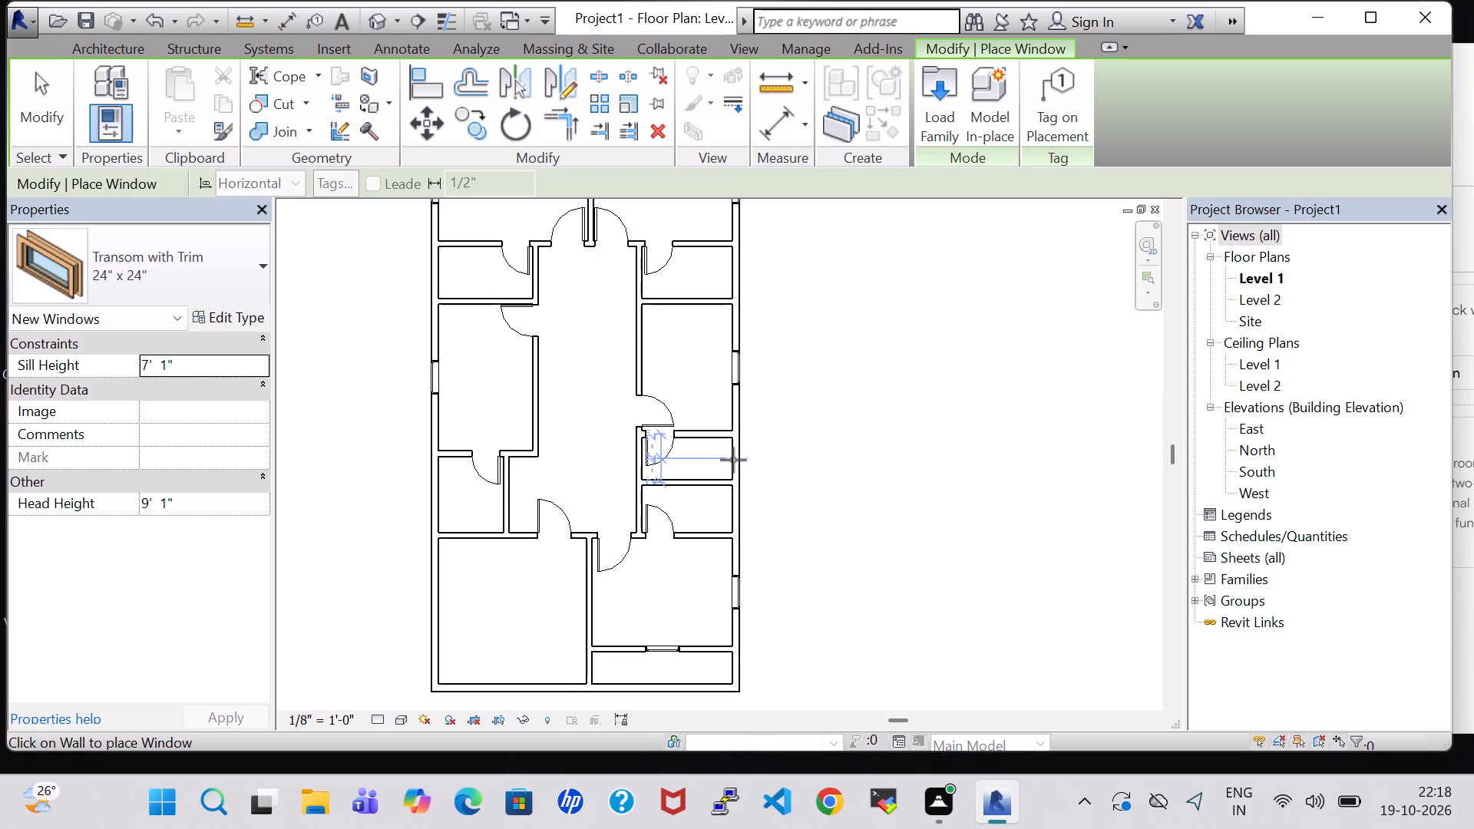
left_click(736, 461)
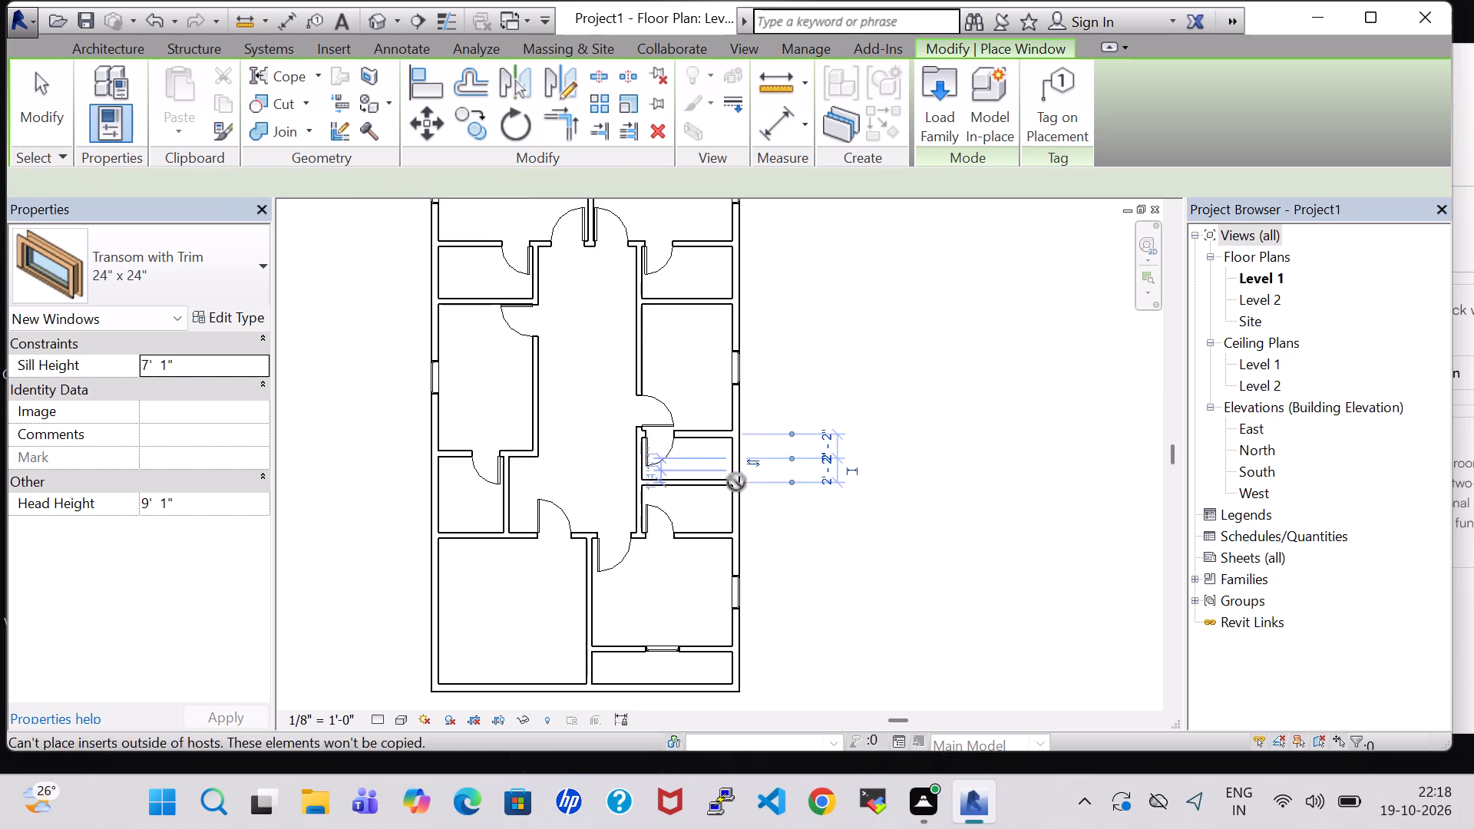
left_click(736, 507)
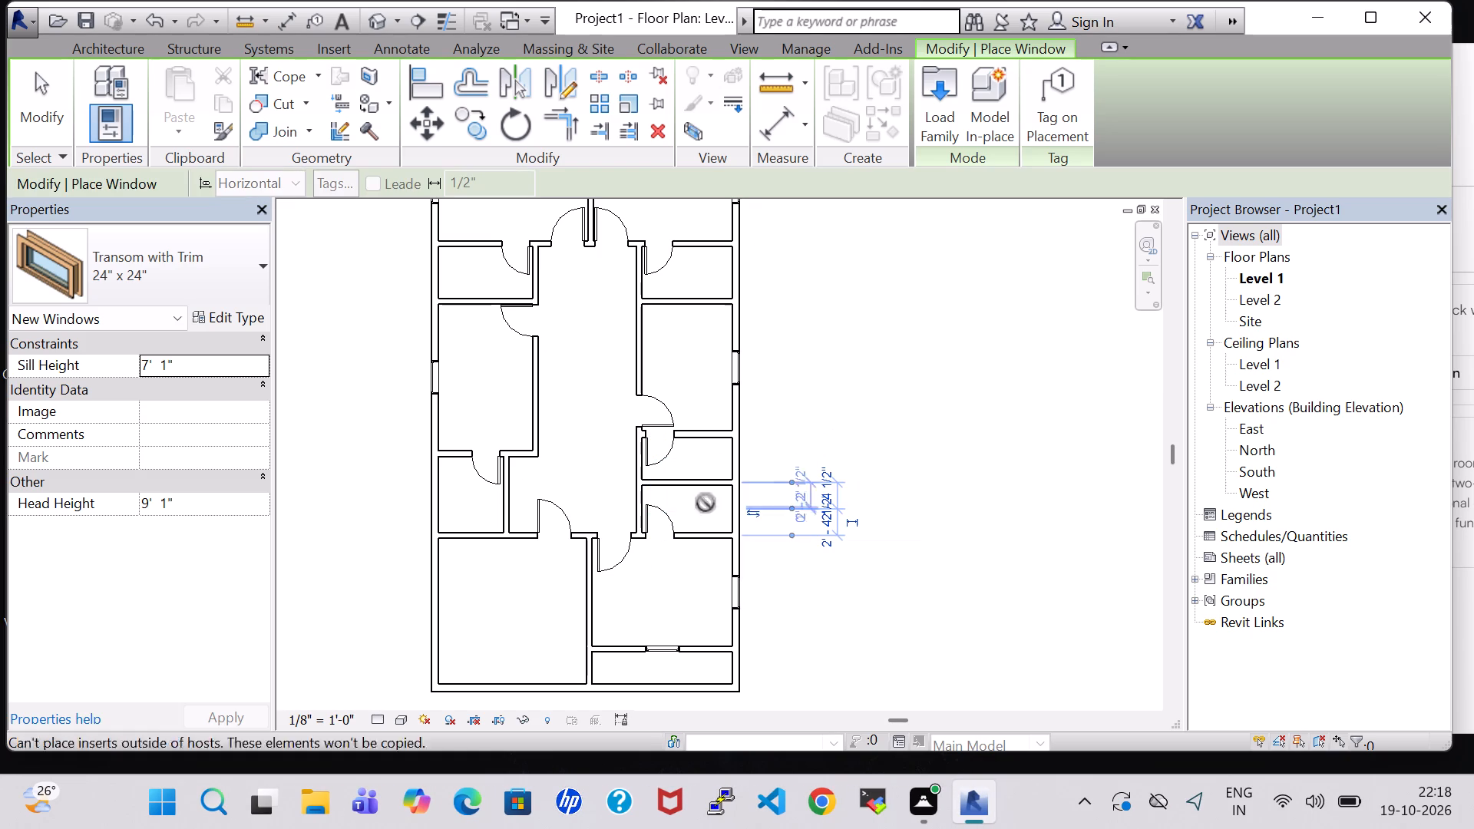
left_click(435, 497)
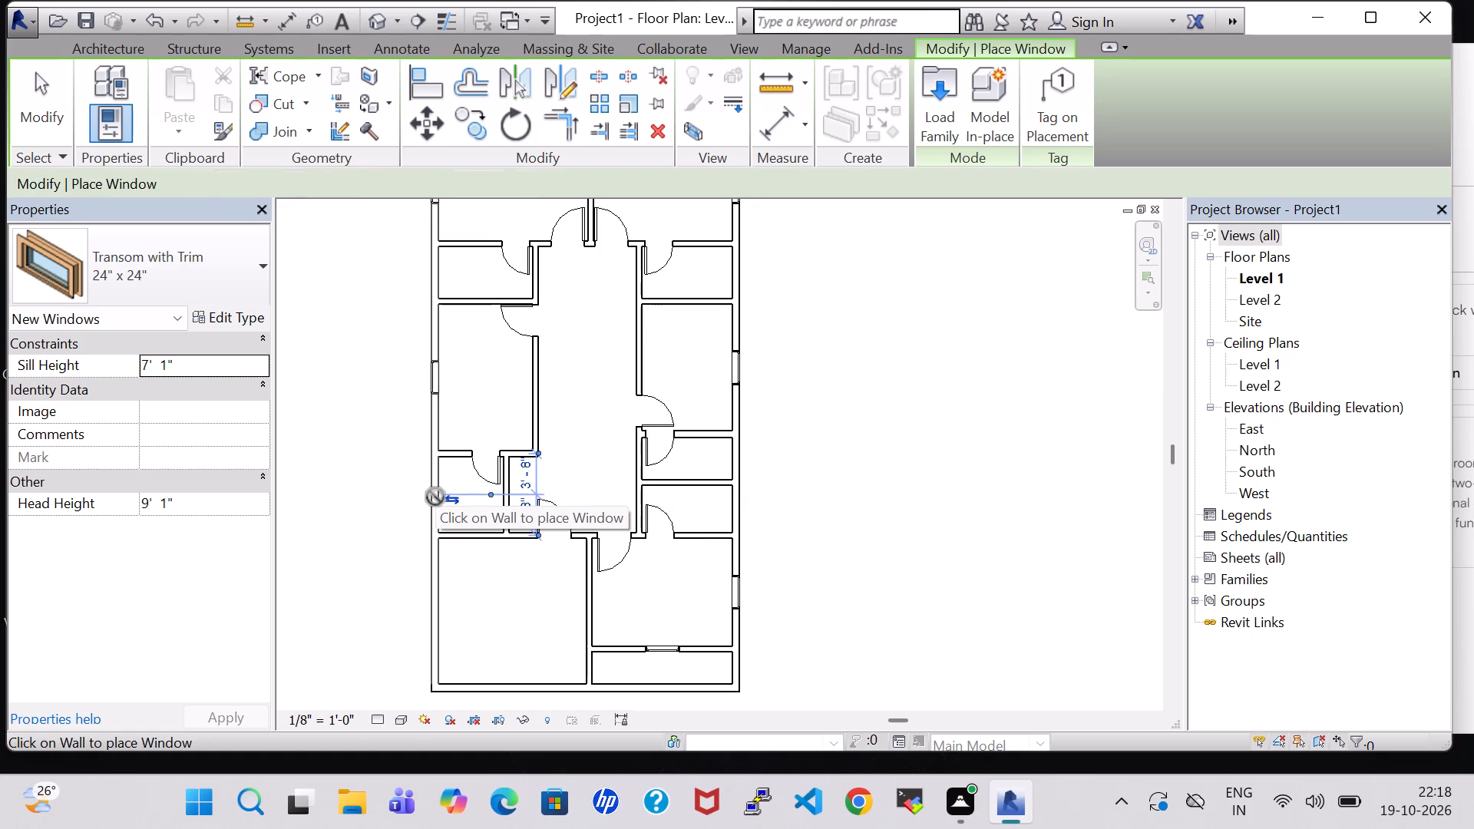
left_click(434, 269)
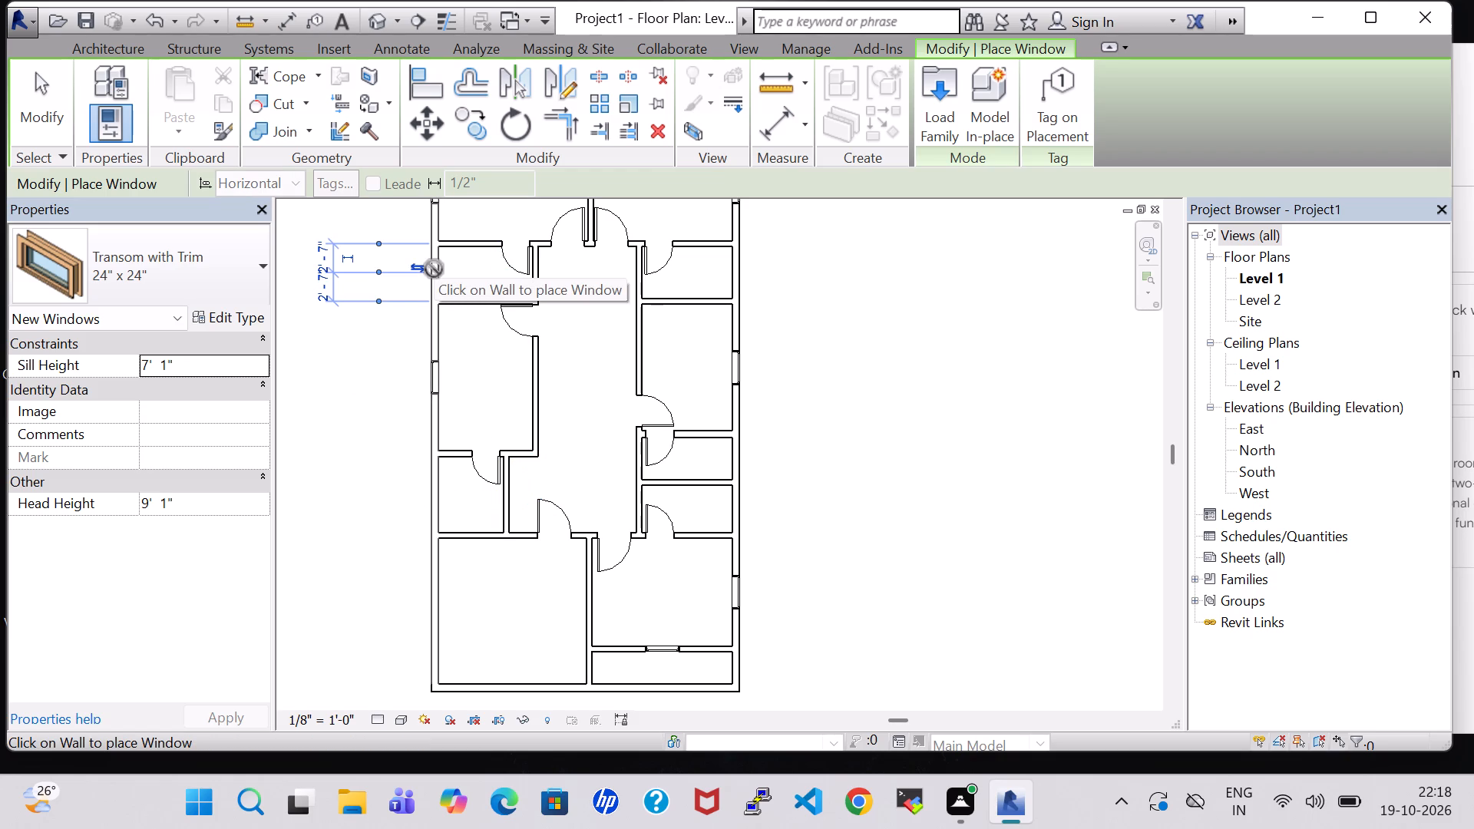
left_click(736, 269)
scroll(736, 270, "down", 2)
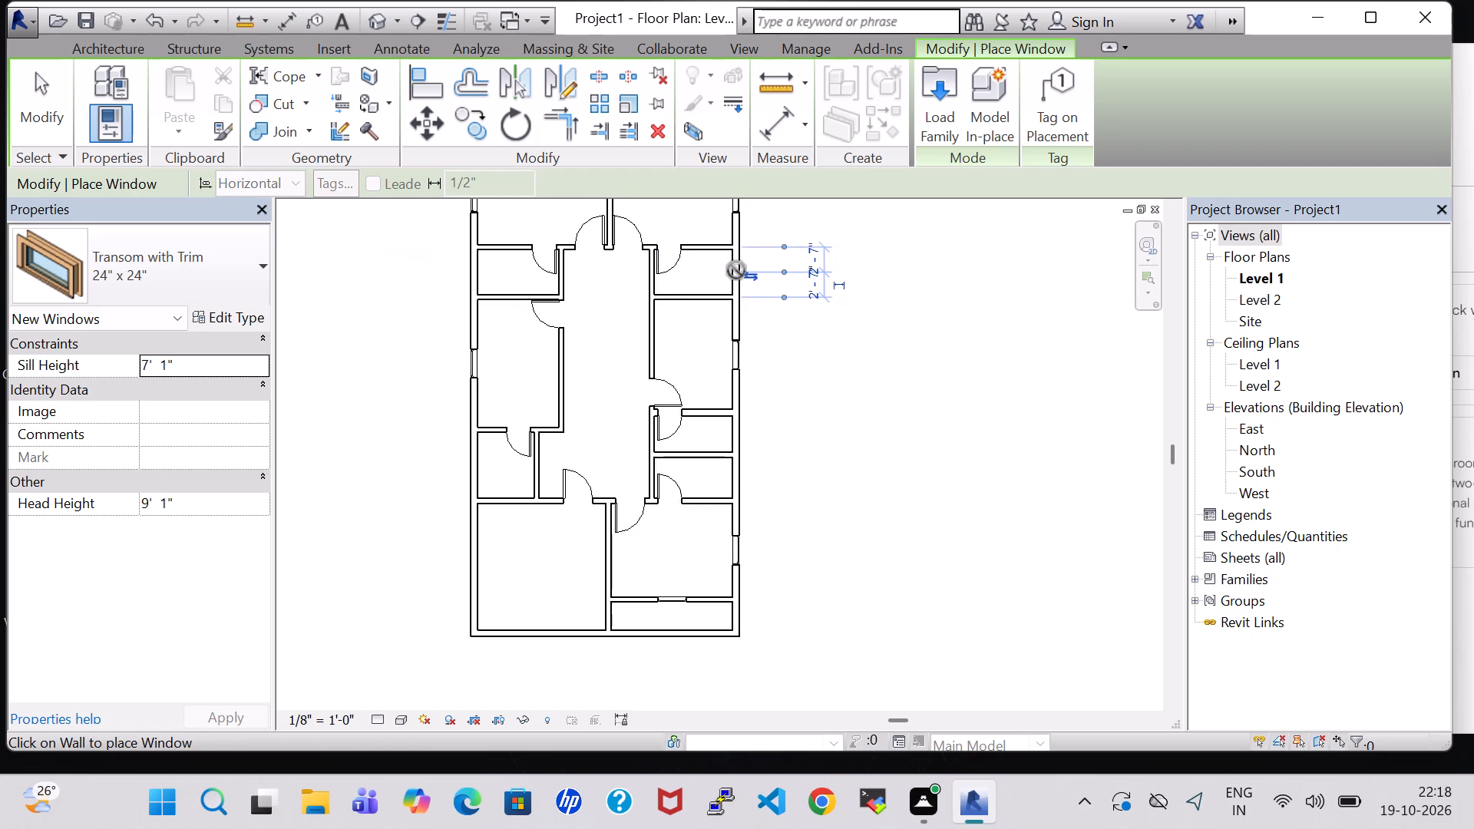
scroll(736, 270, "down", 1)
key("Escape")
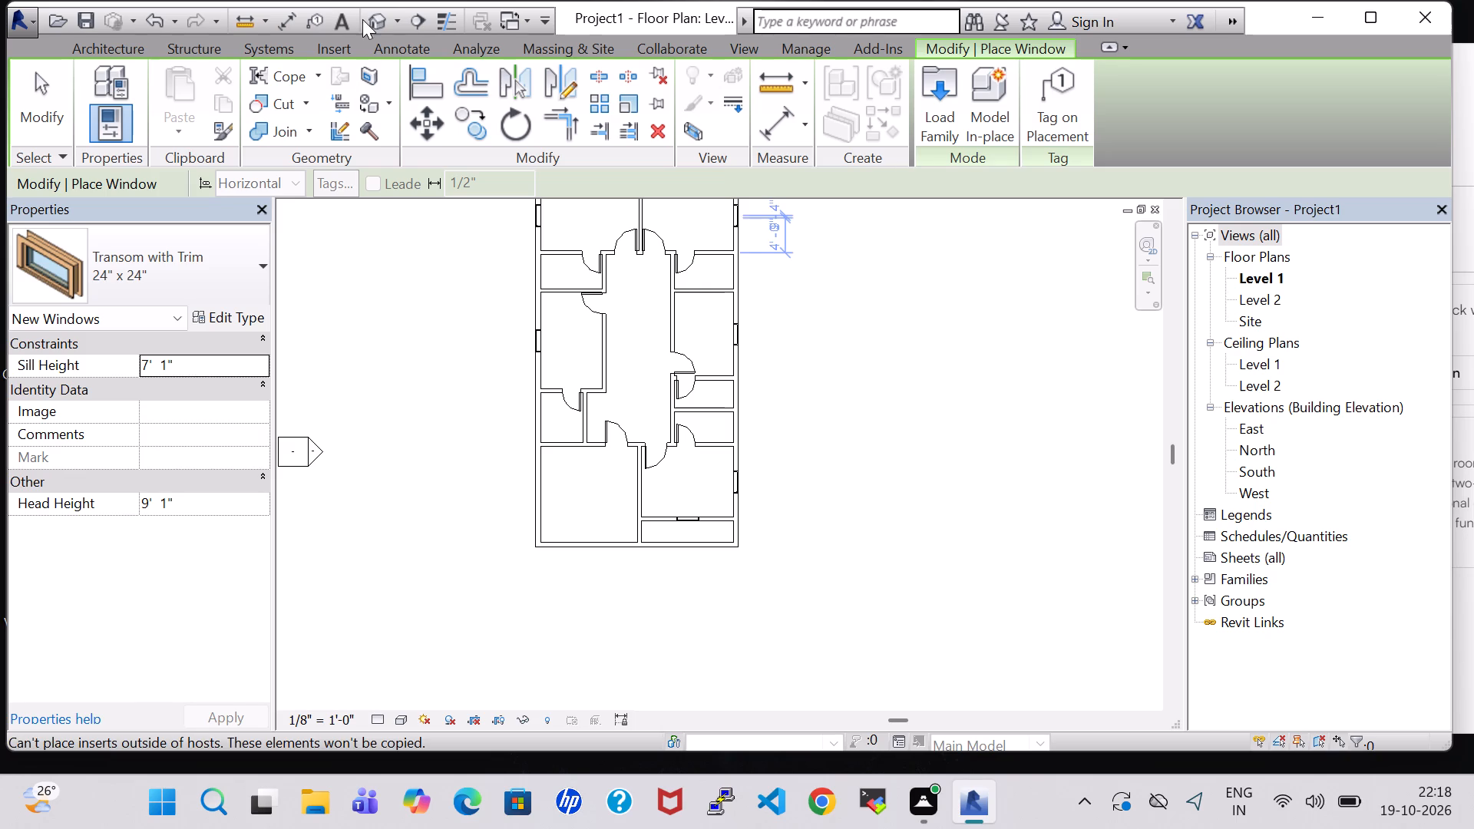
Open the default 3D view of the house model.
left_click(378, 18)
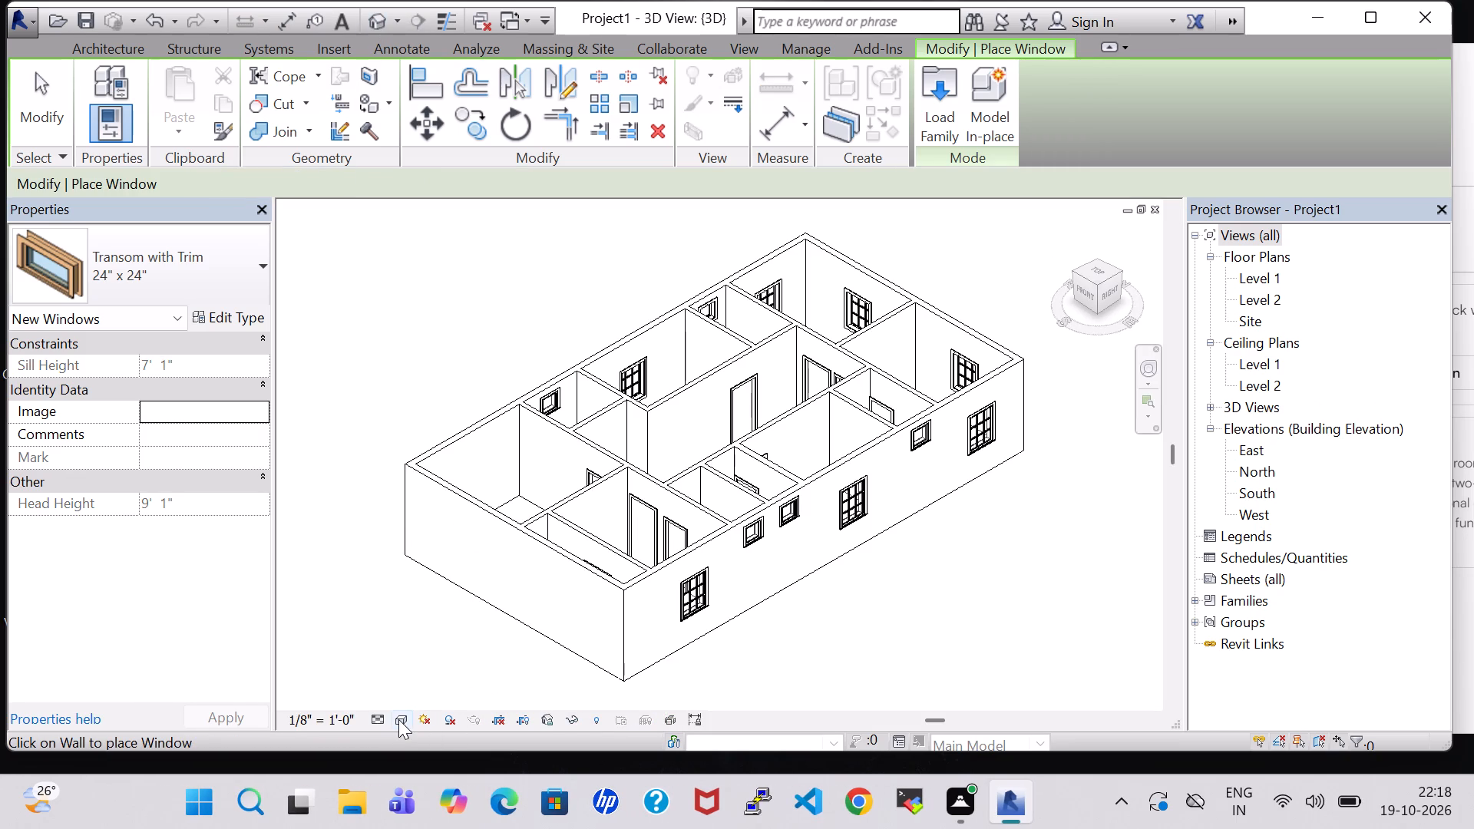
Change the 3D view's visual style so the house model shows coloured, shaded surfaces.
left_click(398, 719)
left_click(426, 665)
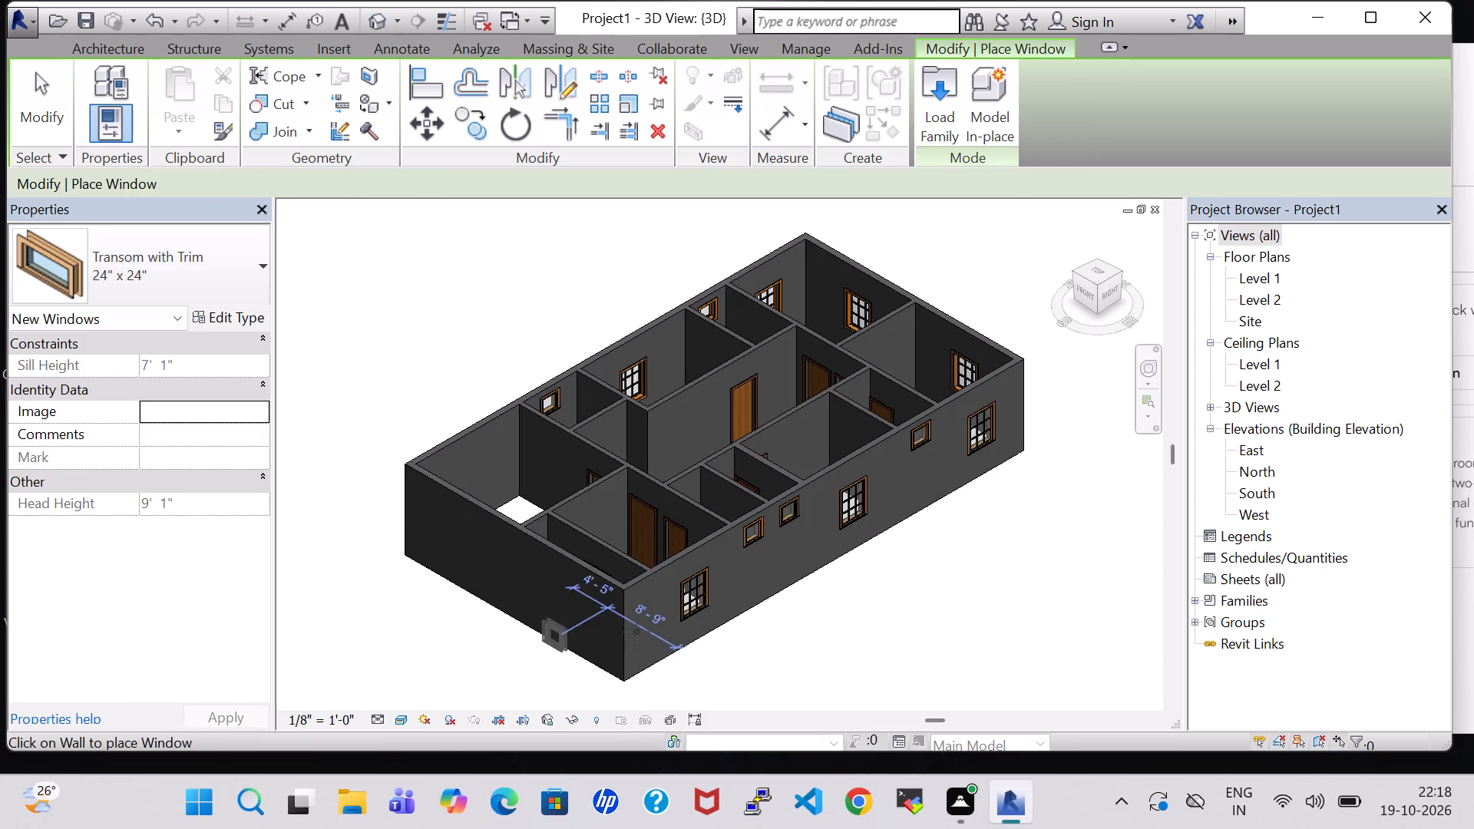
Open the Level 1 floor plan of the house.
double_click(1263, 282)
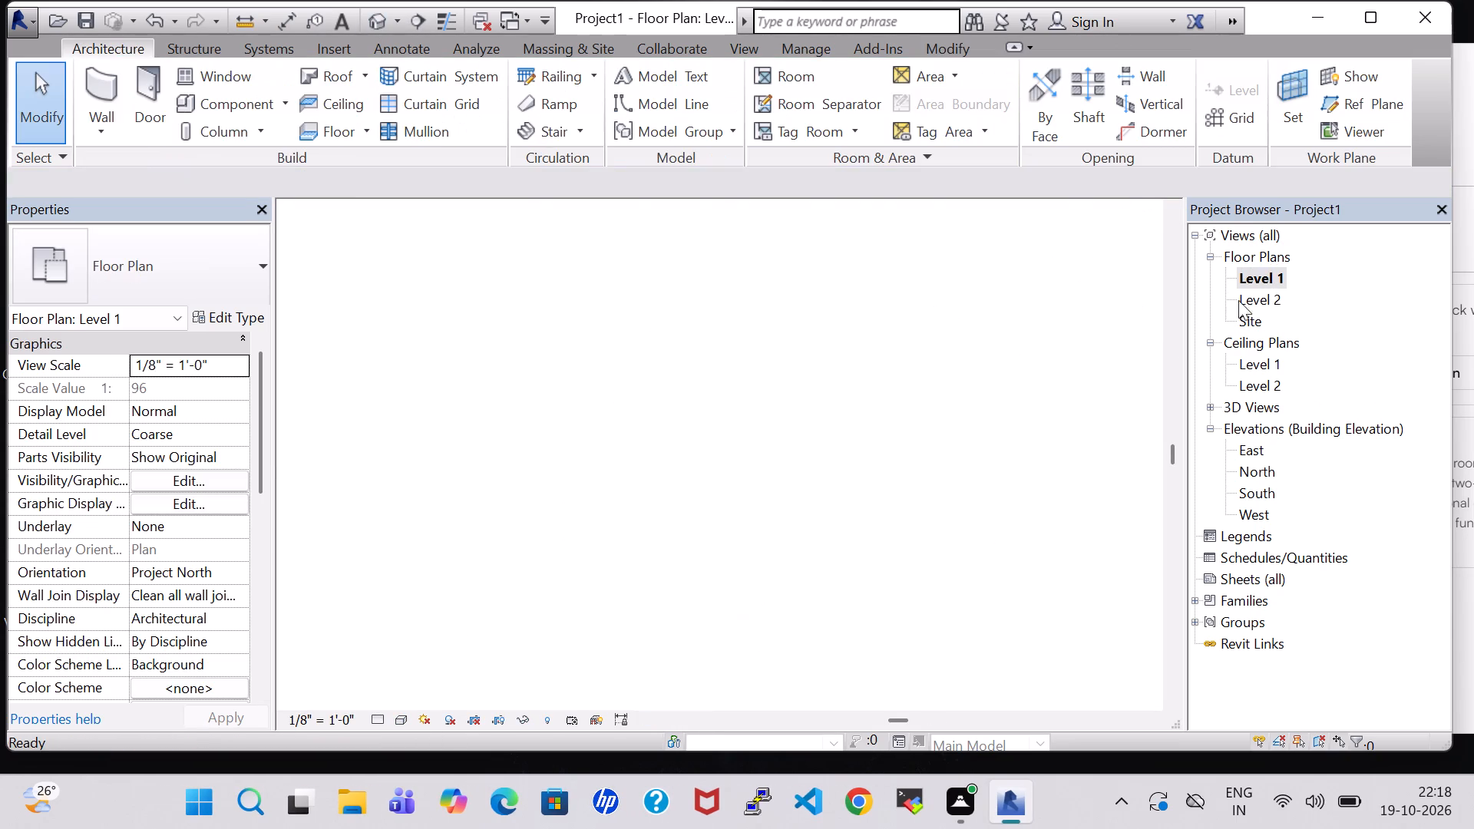
scroll(833, 434, "up", 2)
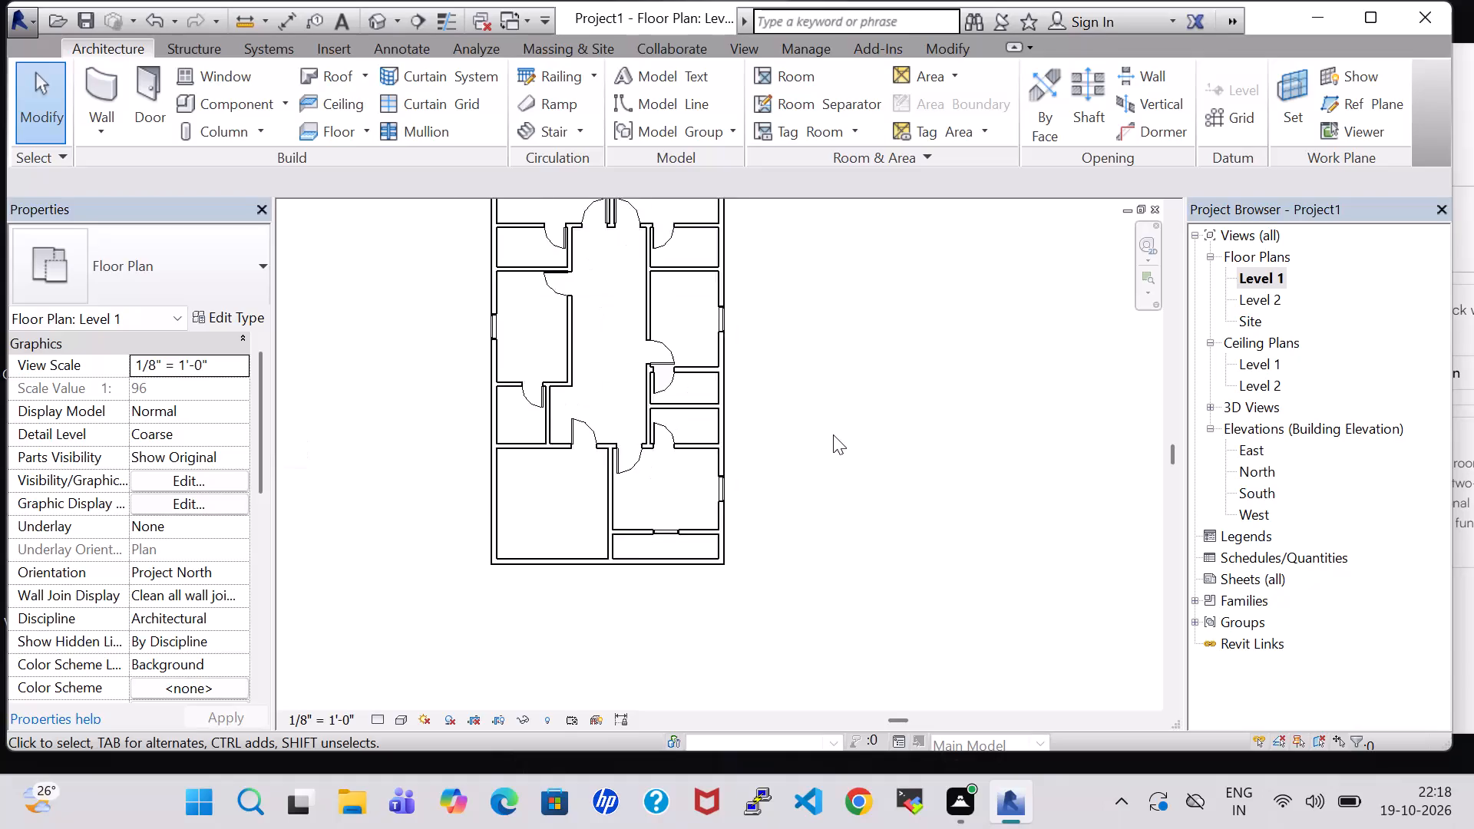
scroll(833, 434, "up", 1)
middle_click(808, 396)
middle_click(872, 417)
middle_click(872, 417)
scroll(872, 417, "up", 1)
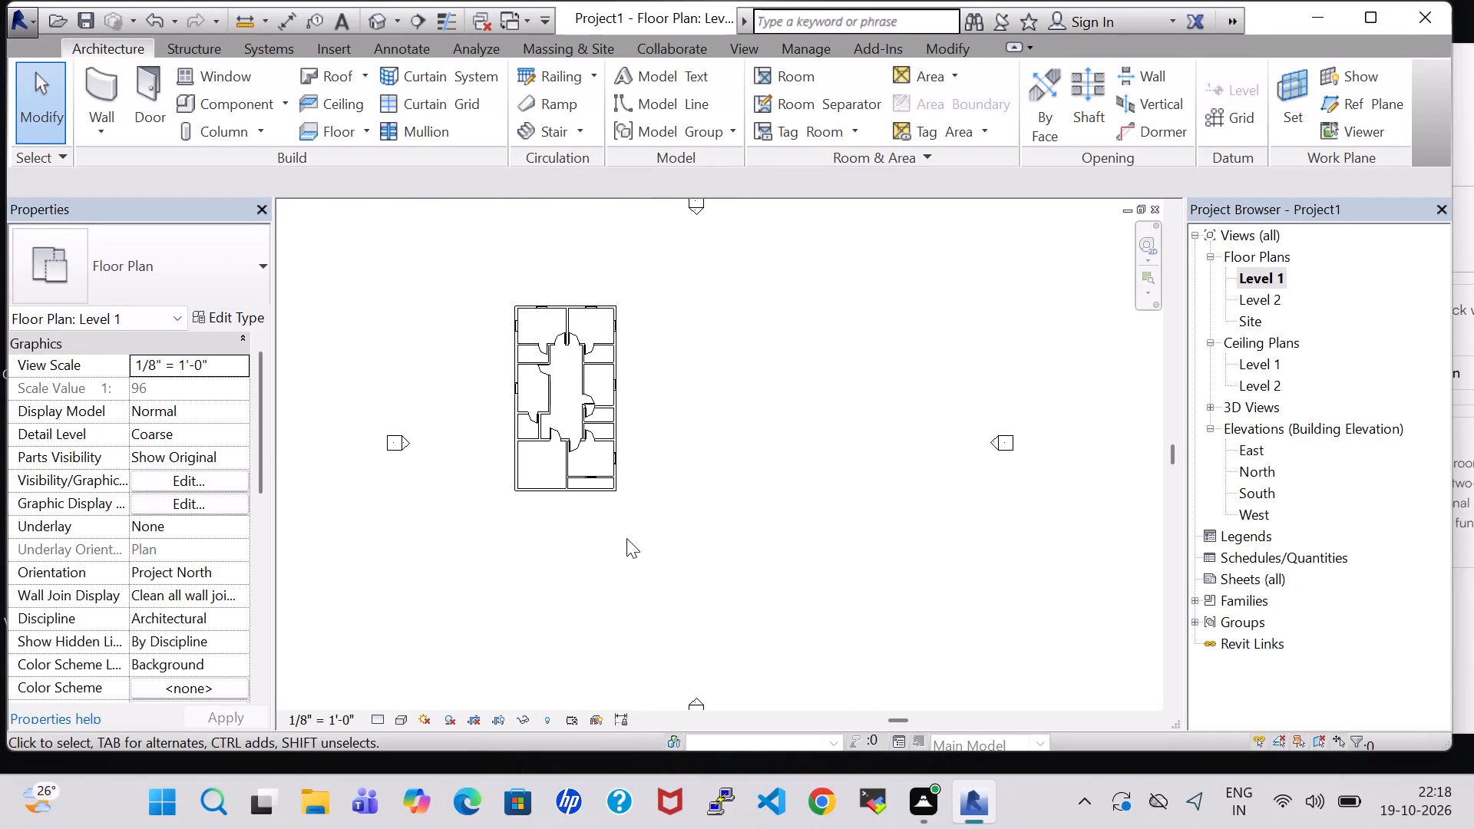
scroll(629, 553, "up", 4)
middle_click(673, 331)
middle_click_drag(673, 331, 712, 391)
scroll(719, 424, "up", 2)
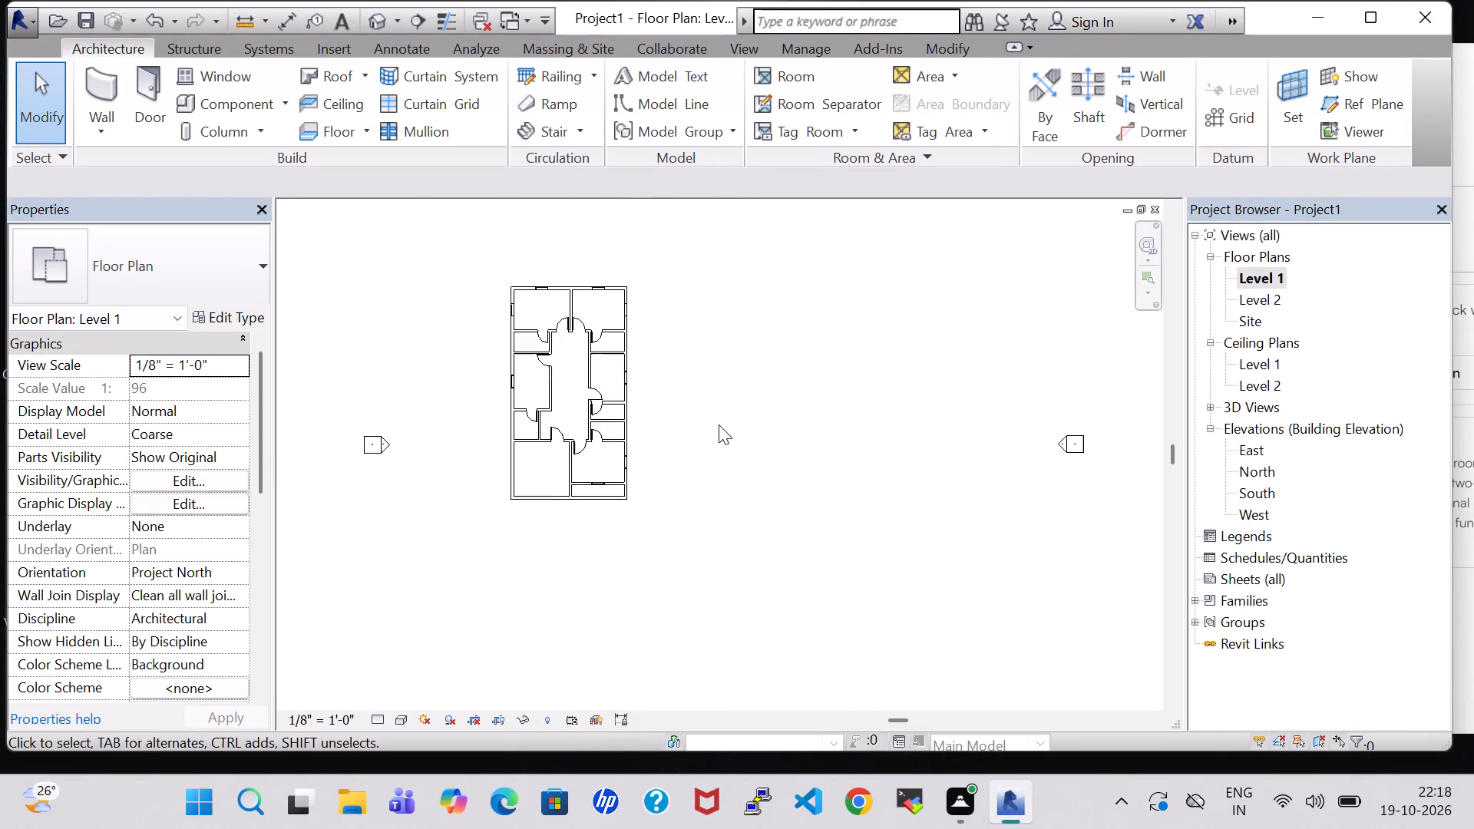
scroll(719, 424, "up", 4)
middle_click_drag(646, 315, 807, 509)
scroll(809, 510, "up", 1)
middle_click(808, 510)
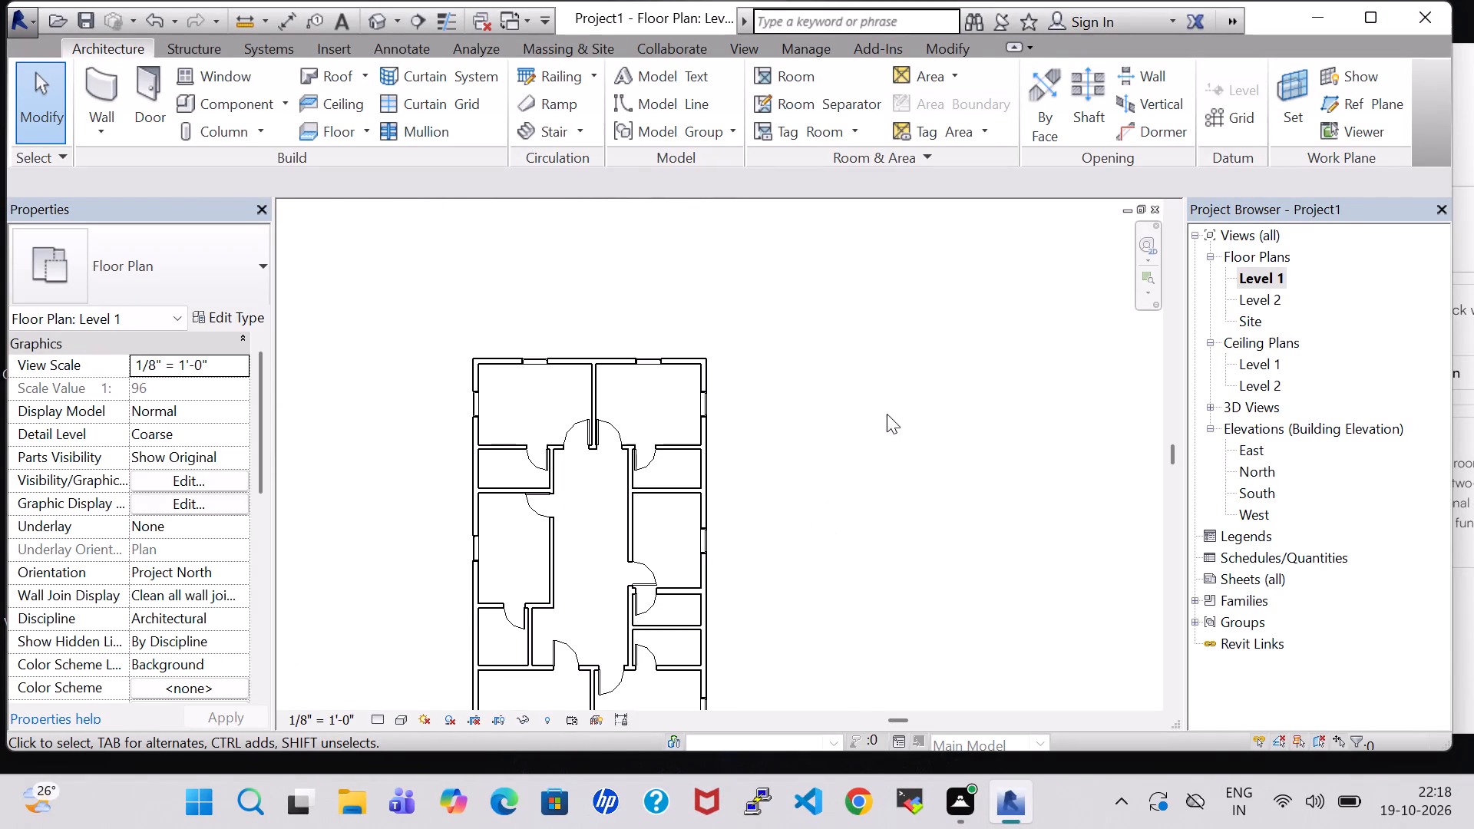
scroll(691, 499, "down", 1)
middle_click_drag(805, 527, 883, 395)
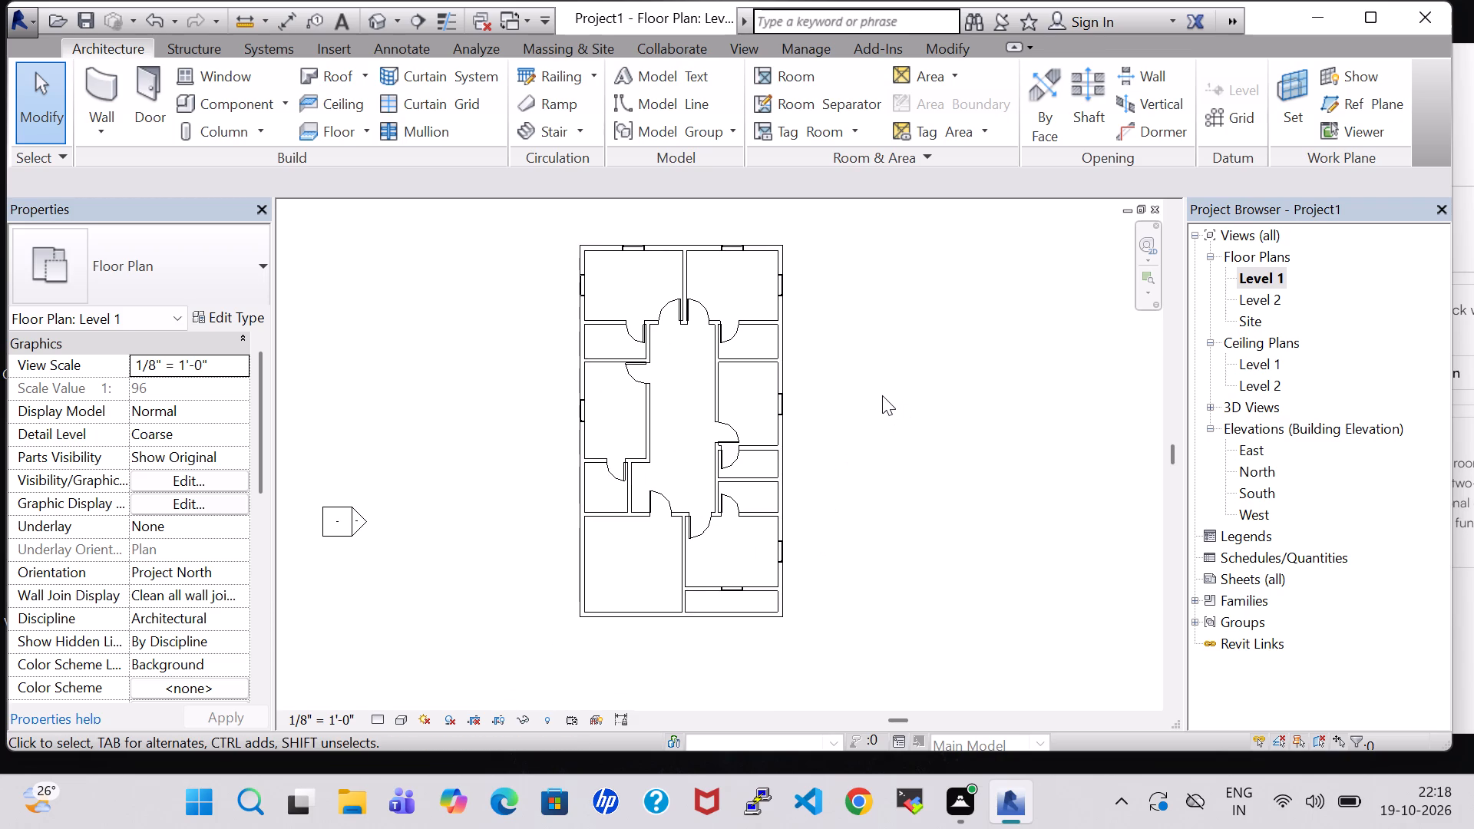
Load the Bed-Box family from the Beds folder of the US Imperial Furniture library for component placement.
left_click(238, 114)
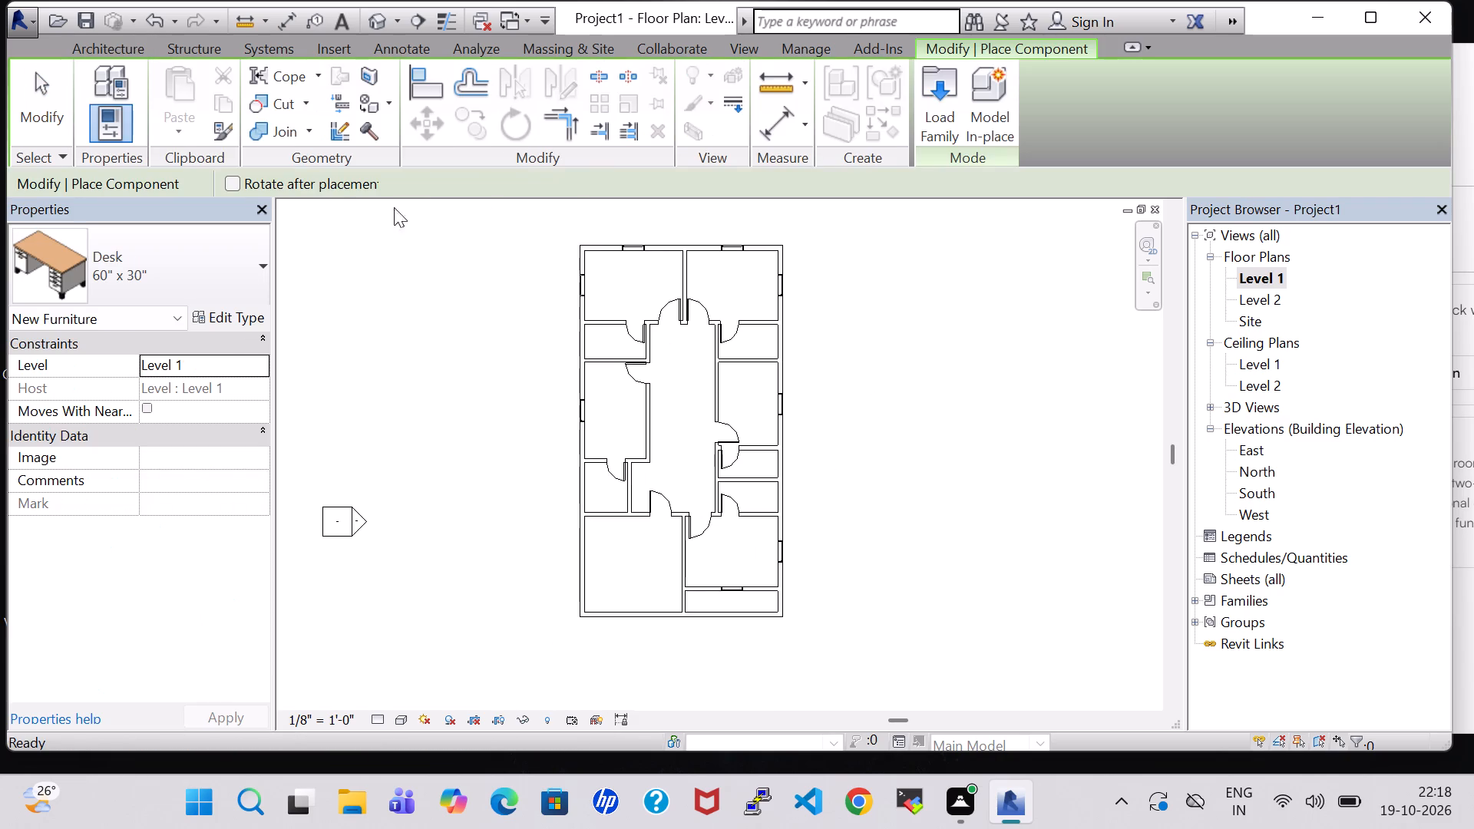
left_click(945, 97)
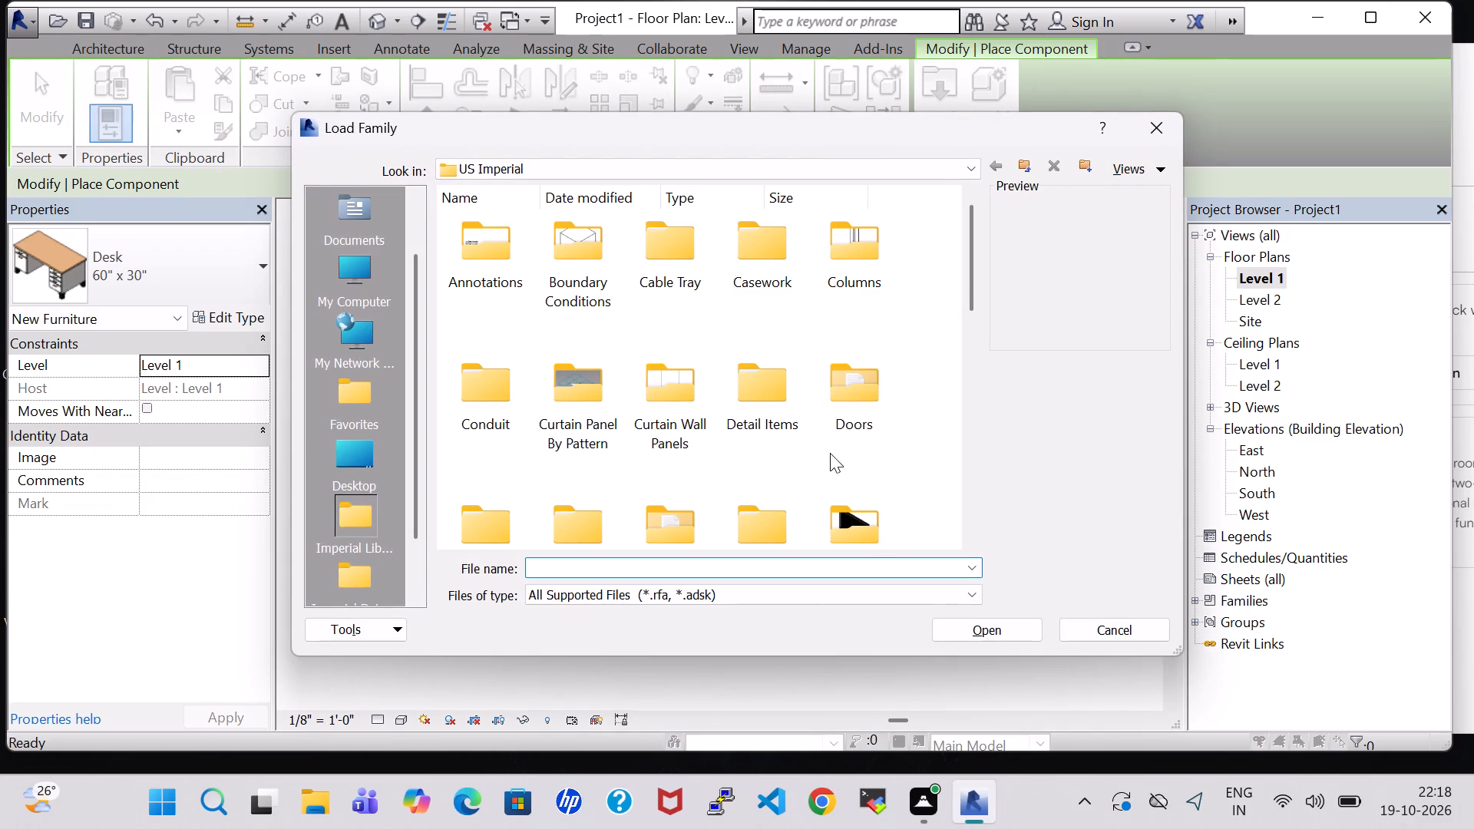
double_click(861, 537)
double_click(476, 233)
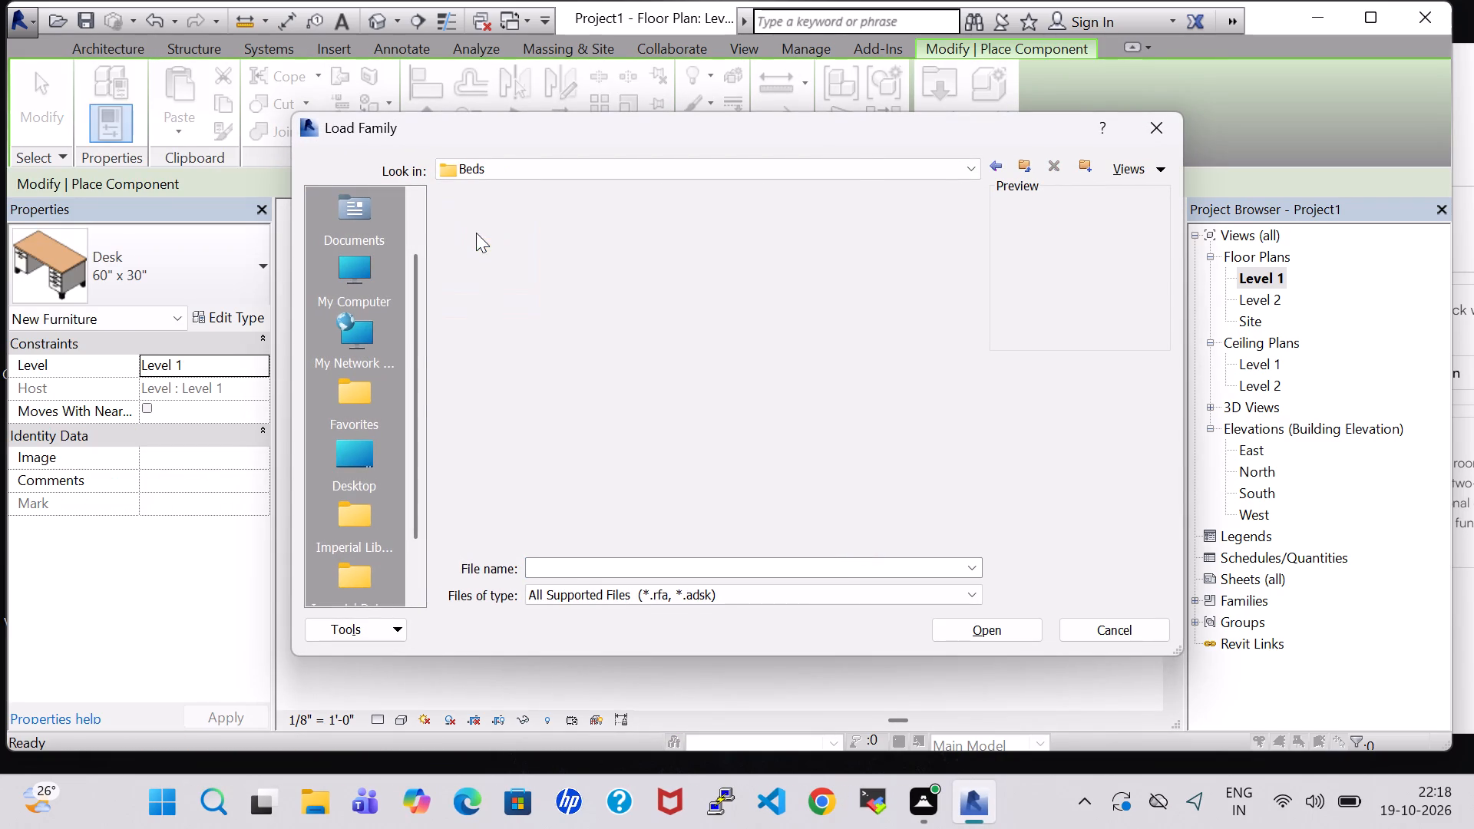
left_click(500, 270)
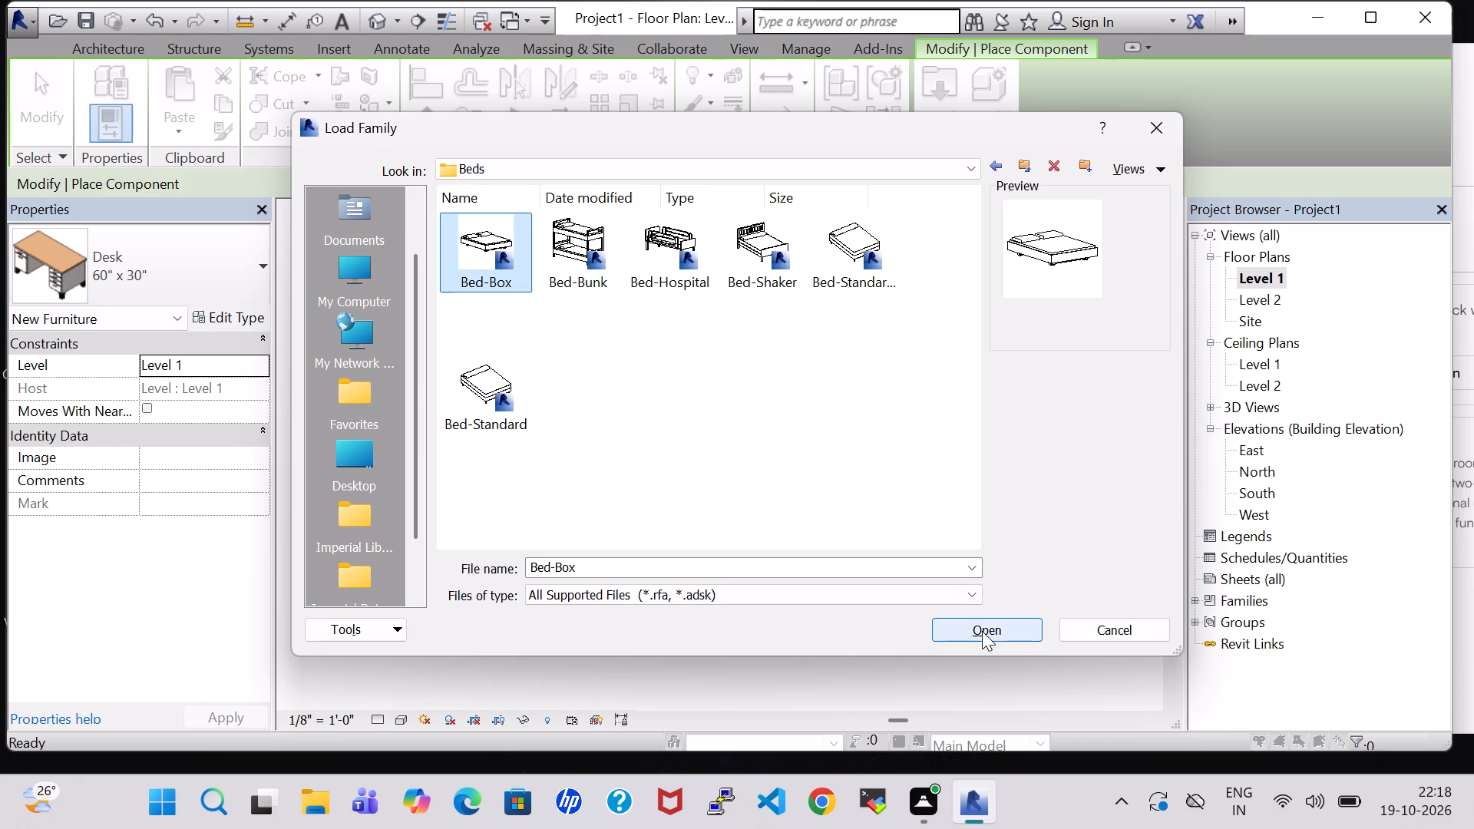
left_click(982, 631)
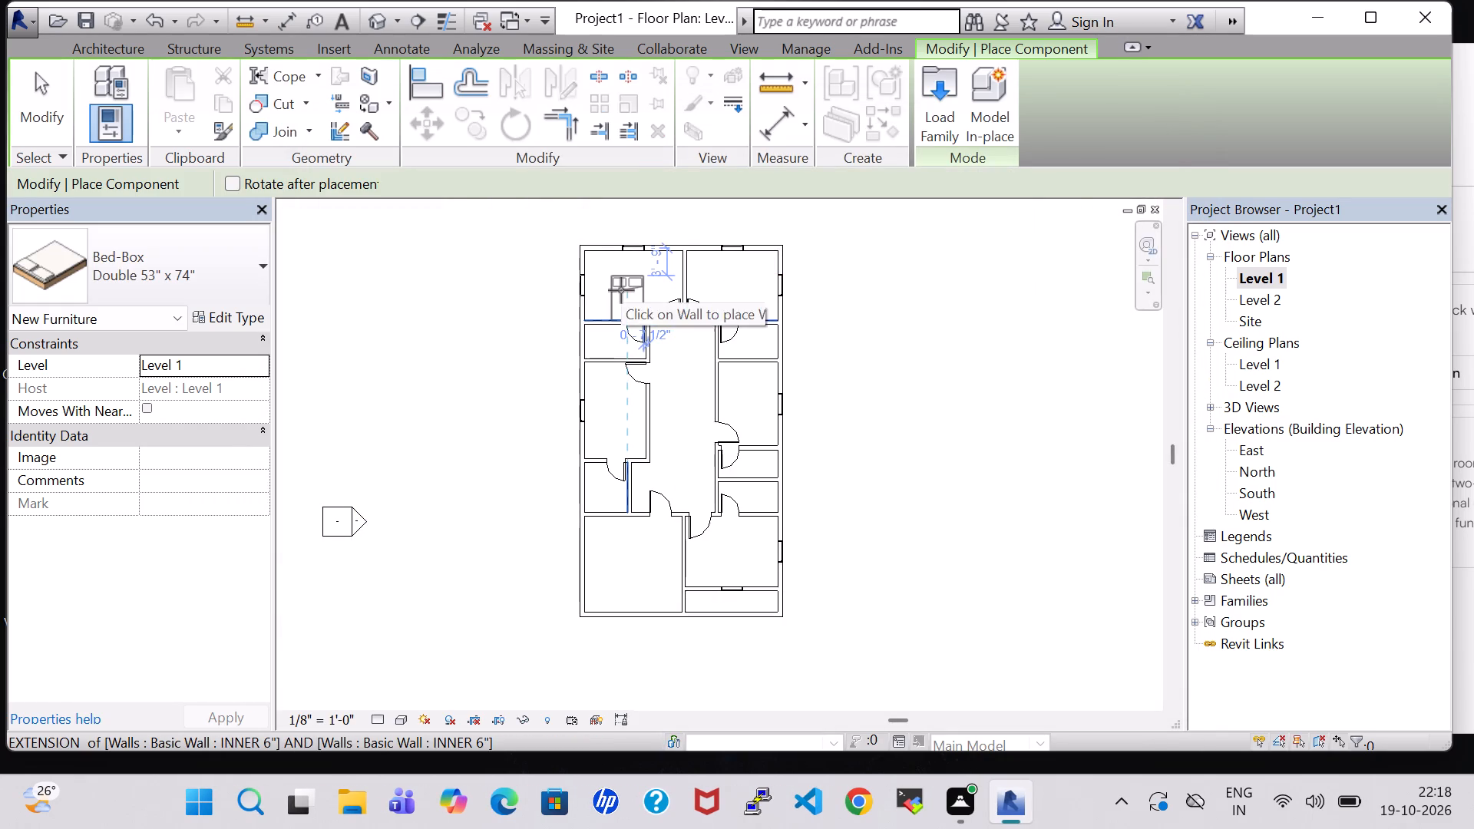
Place a Double 53" x 74" Bed-Box in the northwest room, rotated so its head faces the west wall window.
scroll(621, 290, "up", 4)
key("space")
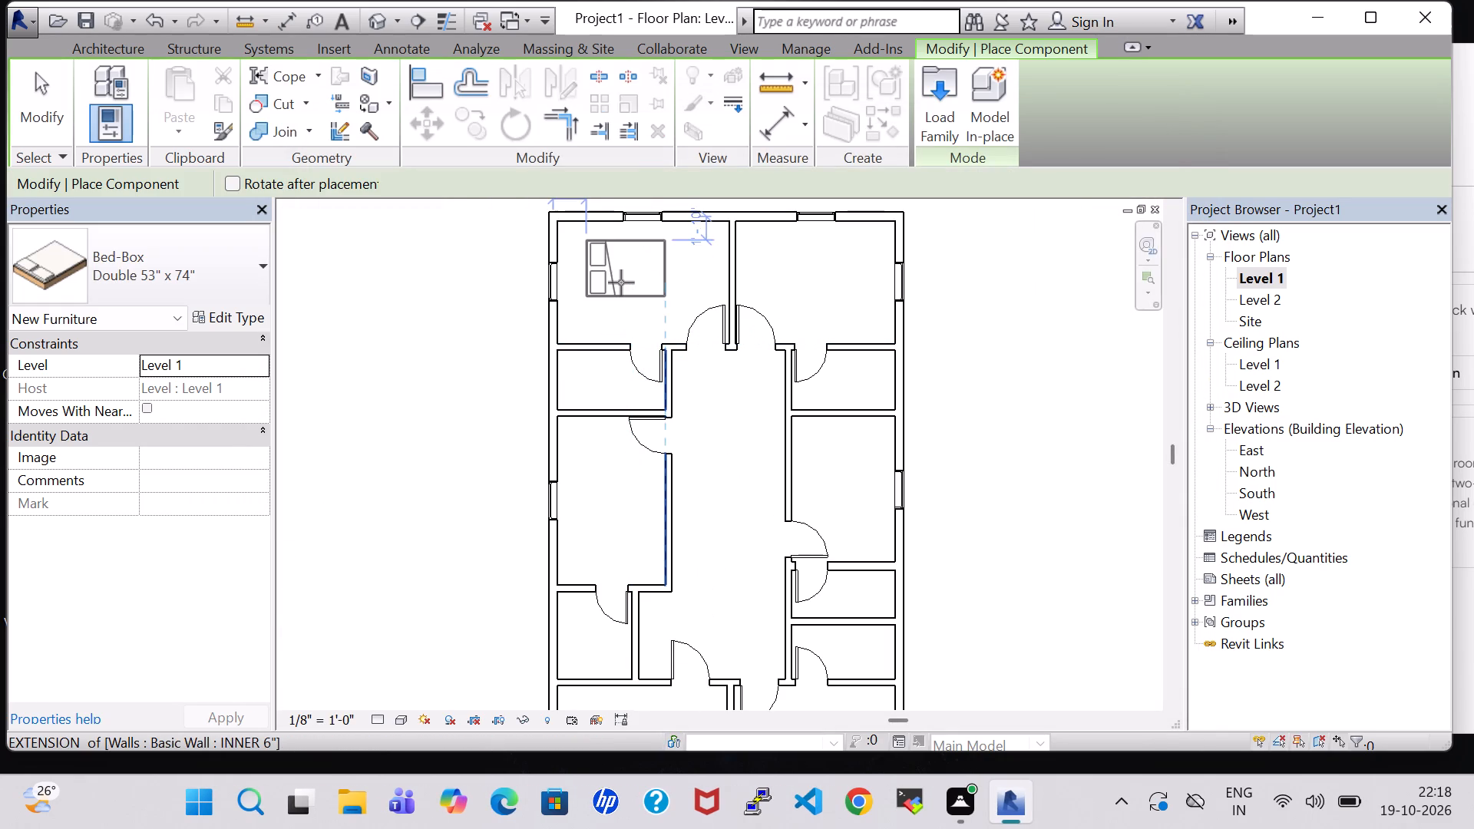
scroll(610, 306, "up", 3)
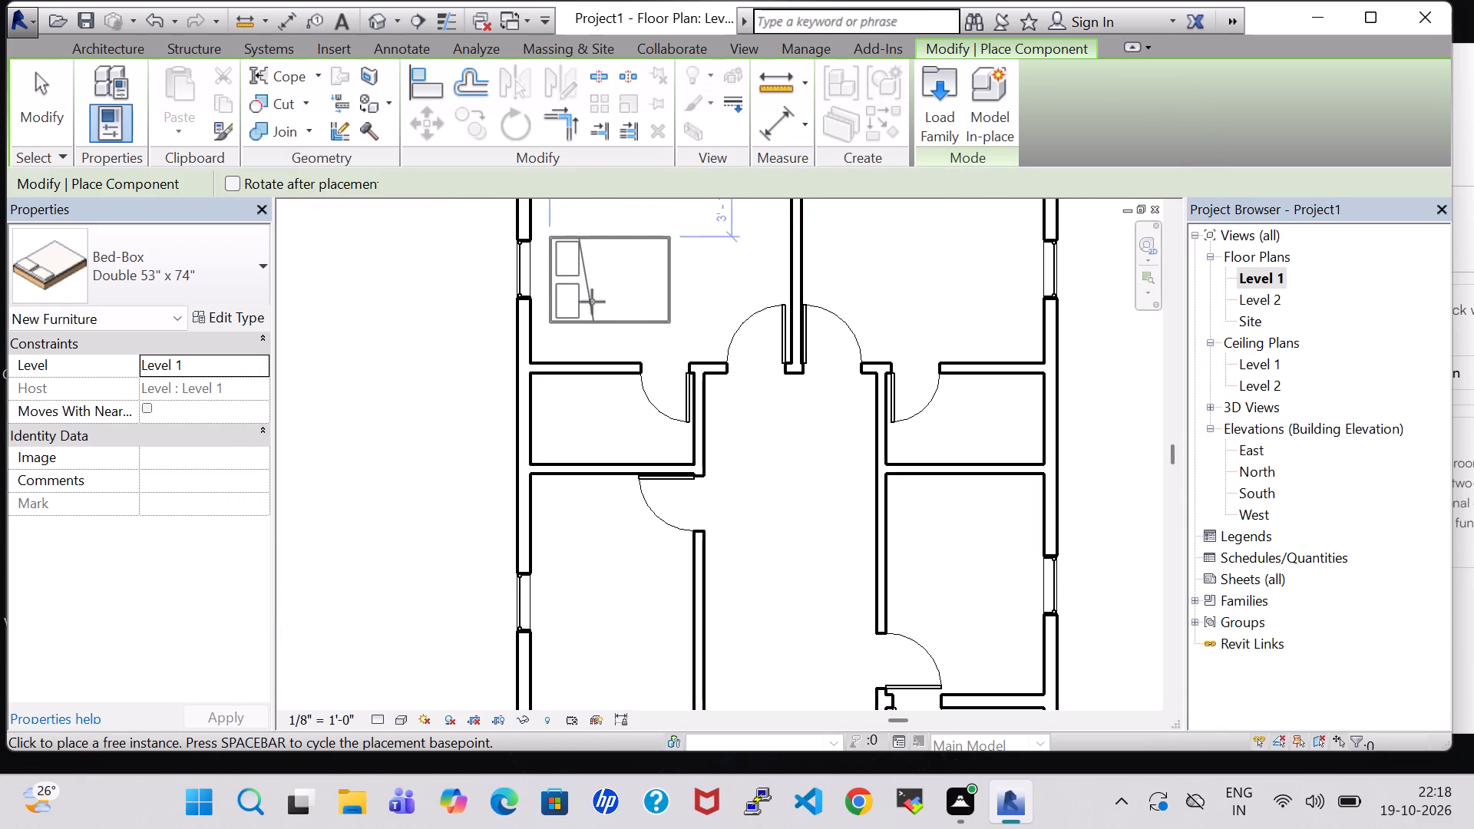
left_click(586, 300)
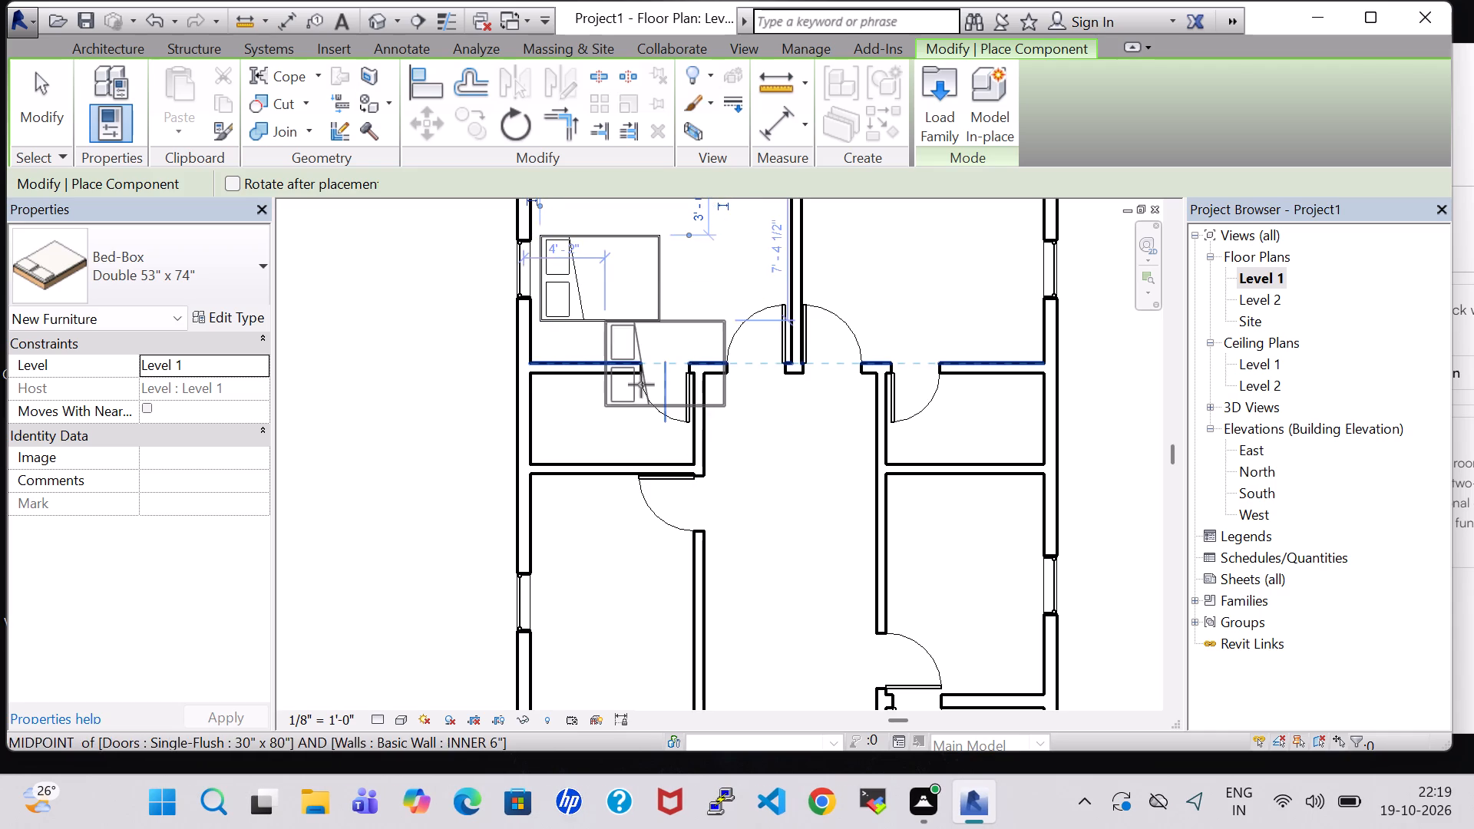
key("Escape")
key("Escape")
Nudge the northwest room's bed one increment west and one increment north.
left_click(603, 285)
key("Left")
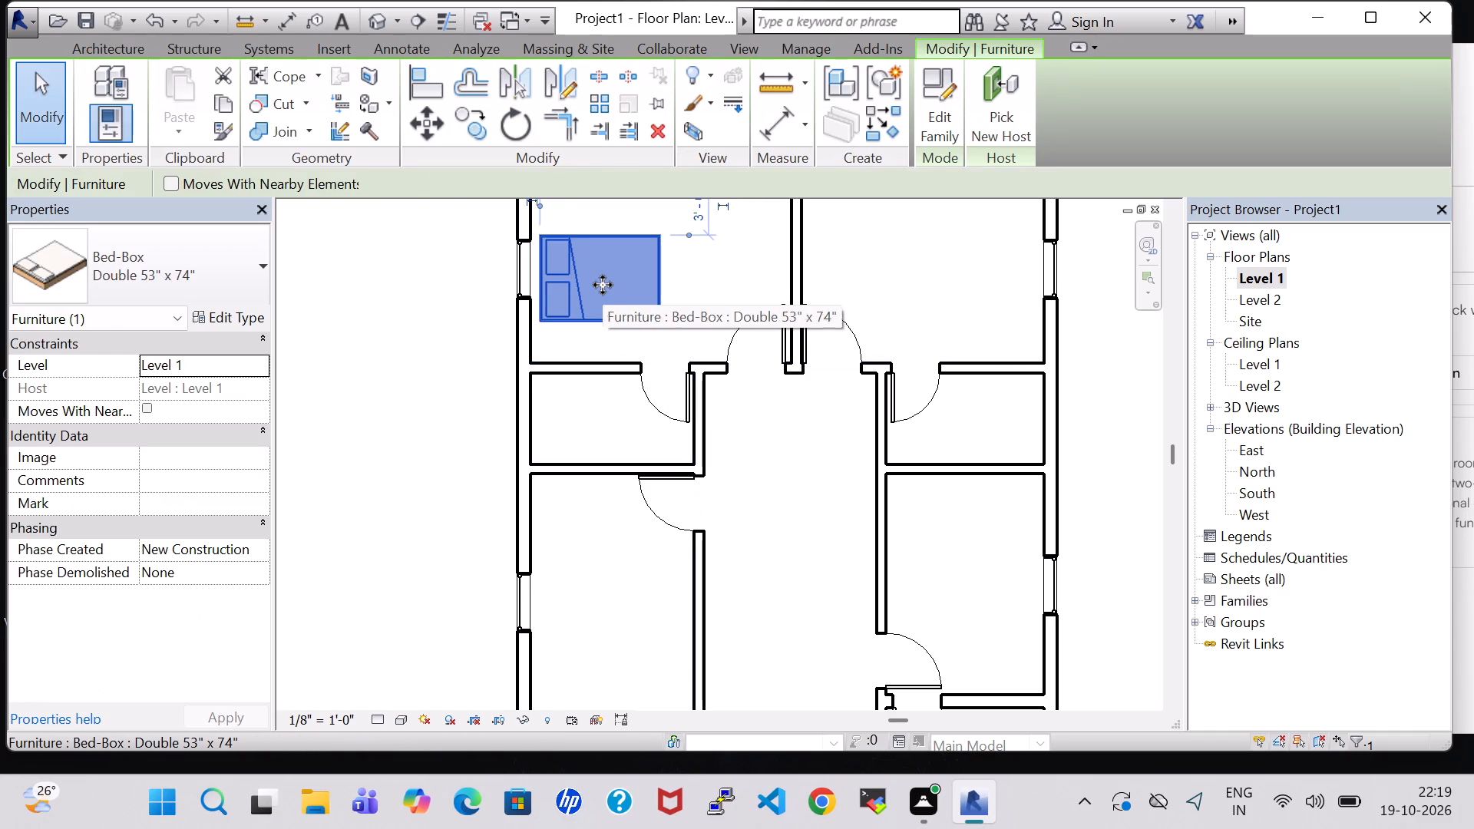
key("Up")
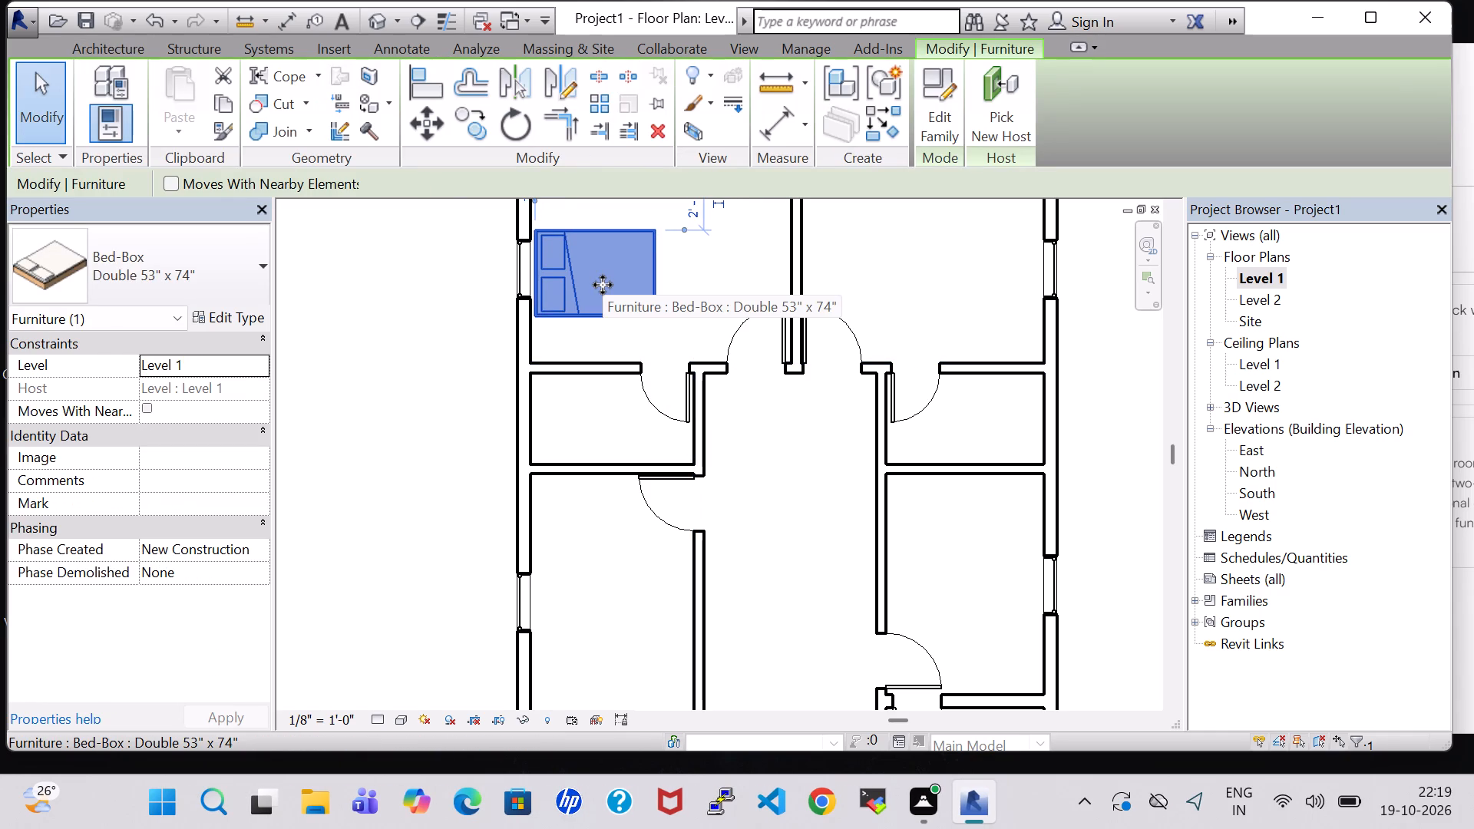
left_click(690, 285)
Load the Table-End family from the Tables folder of the US Imperial Furniture library for component placement.
scroll(690, 285, "down", 1)
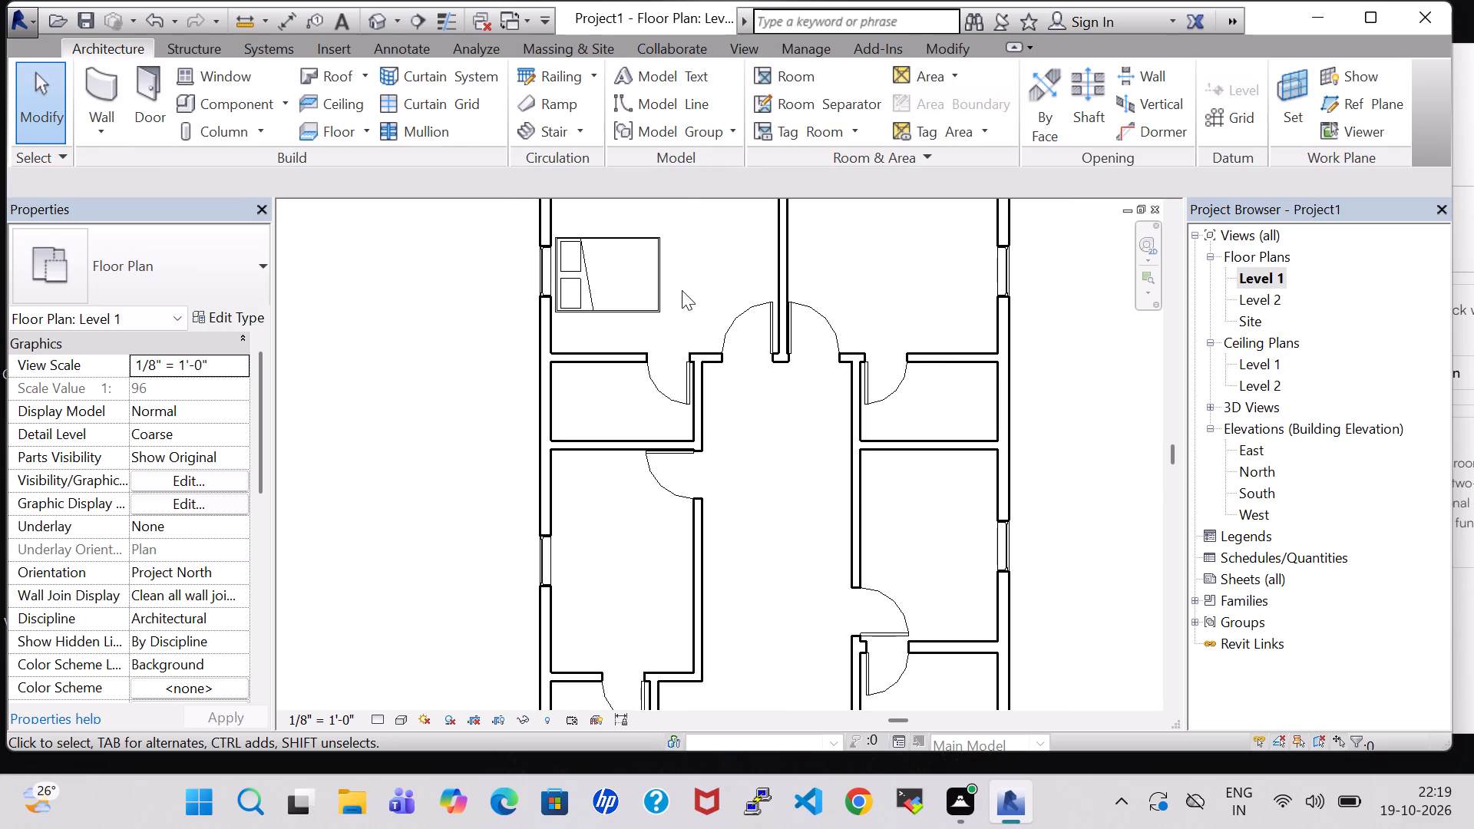
middle_click(682, 290)
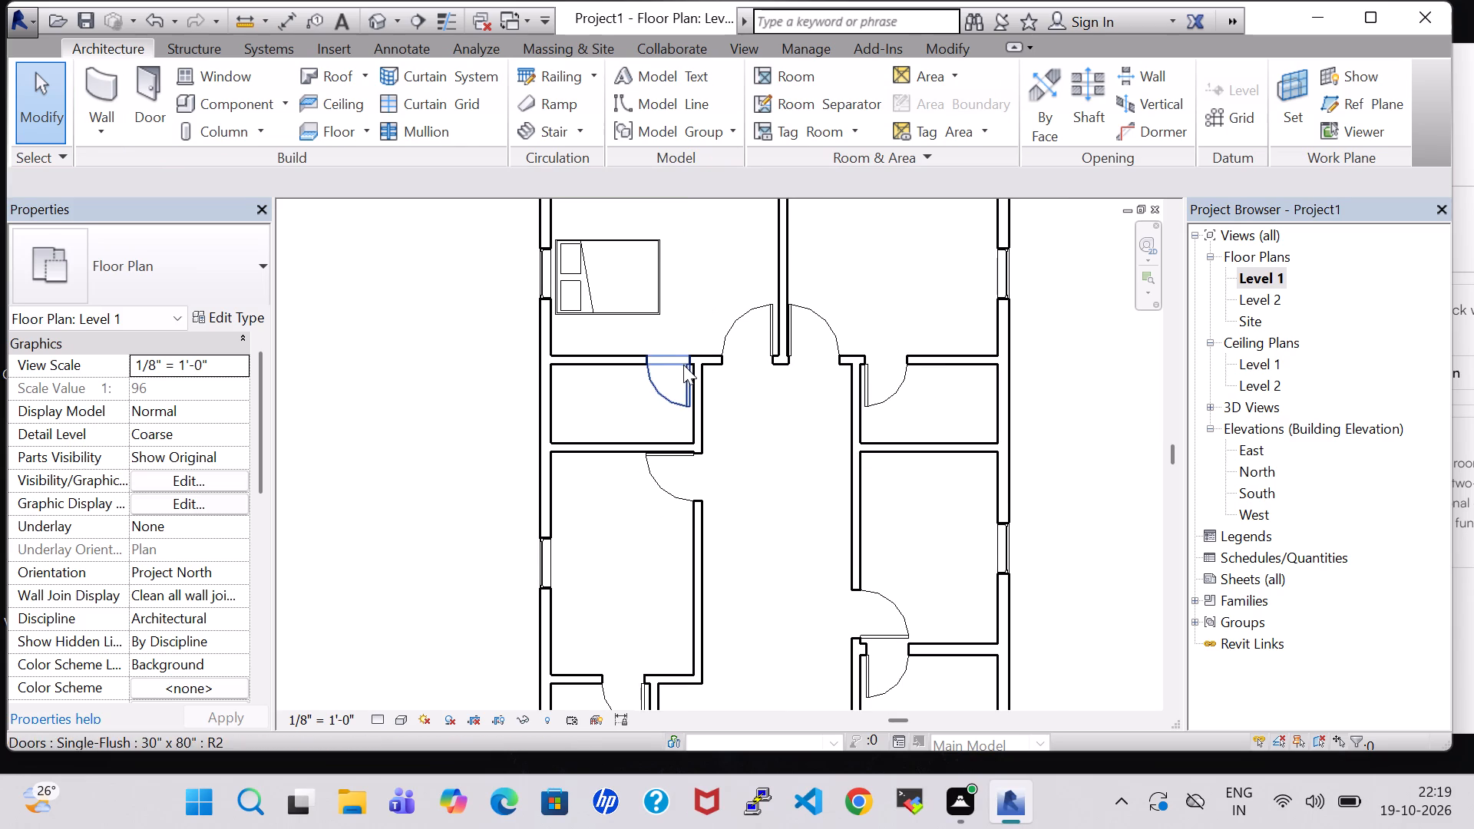
middle_click_drag(690, 272, 694, 359)
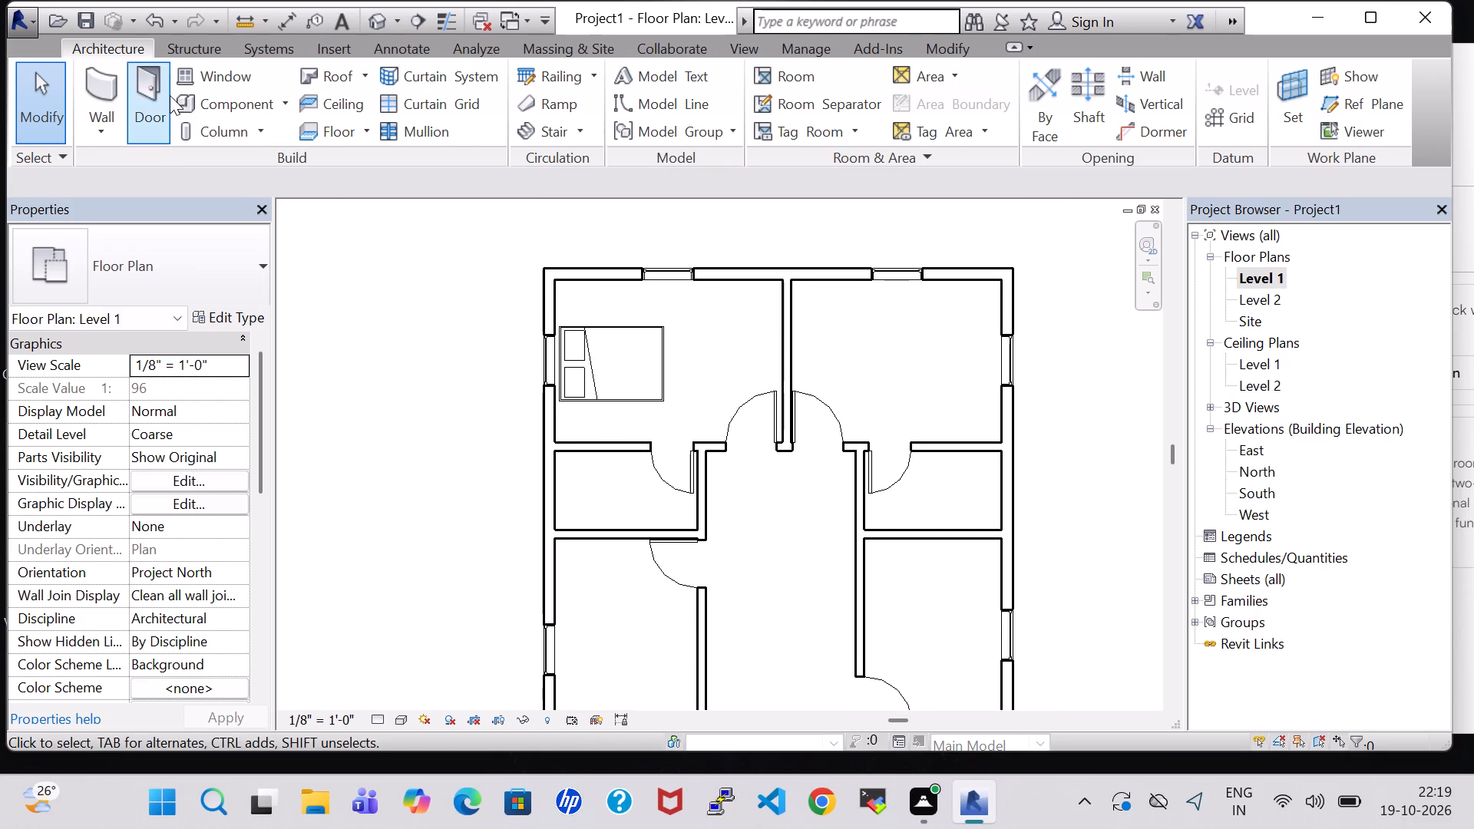
left_click(229, 100)
left_click(952, 107)
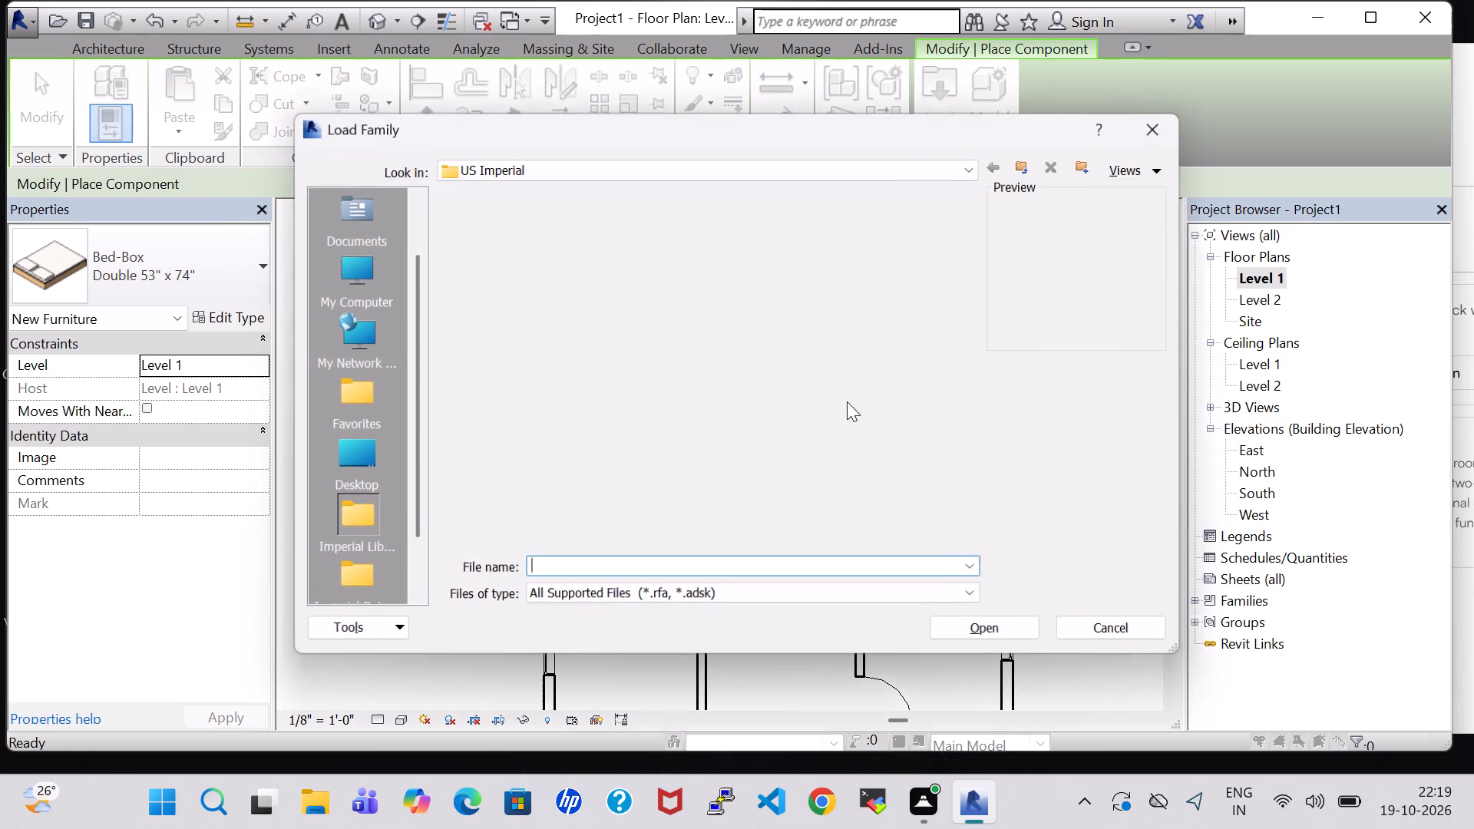
double_click(843, 543)
left_click(810, 277)
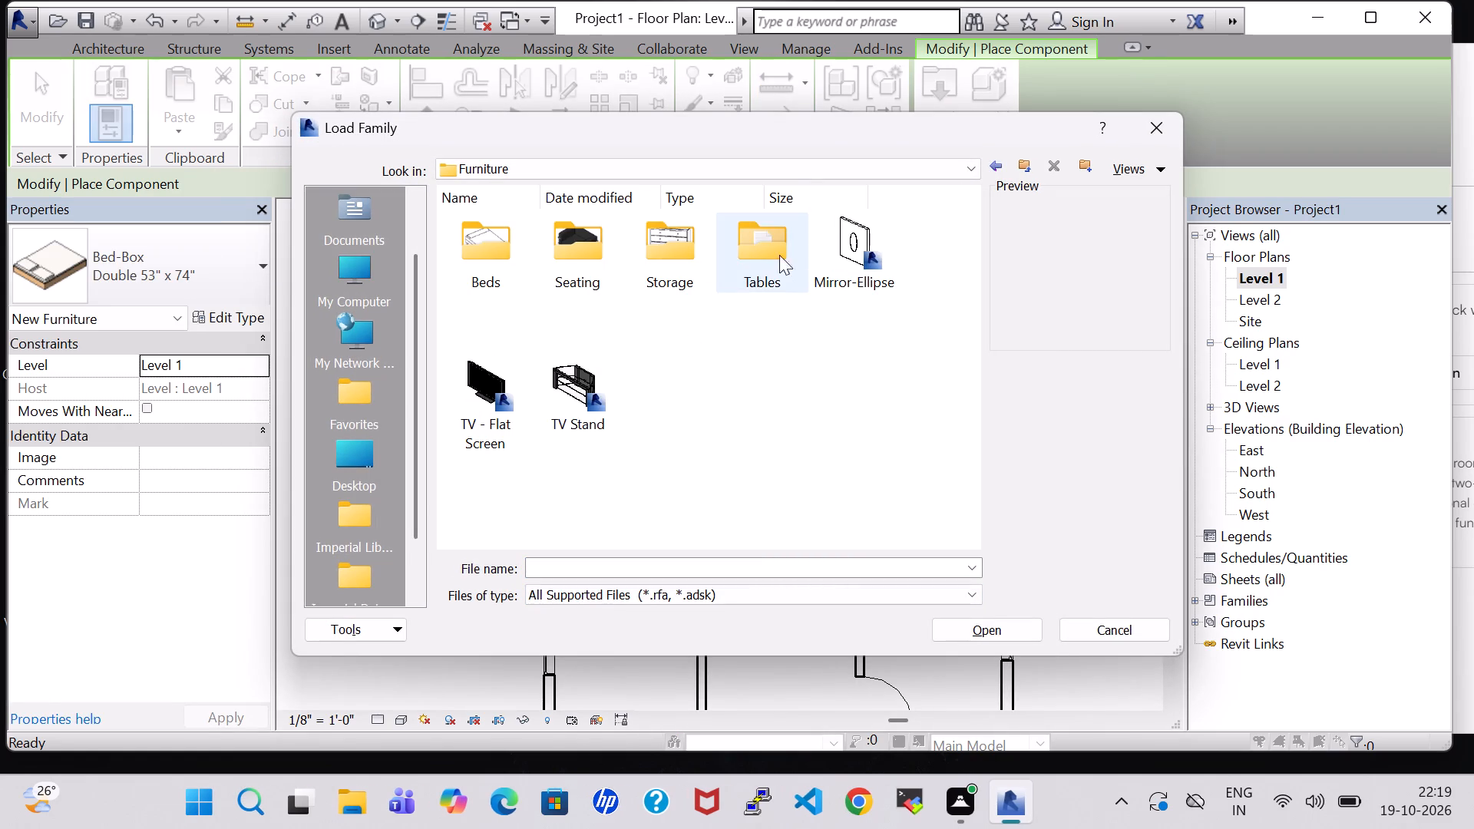
double_click(745, 233)
left_click(660, 372)
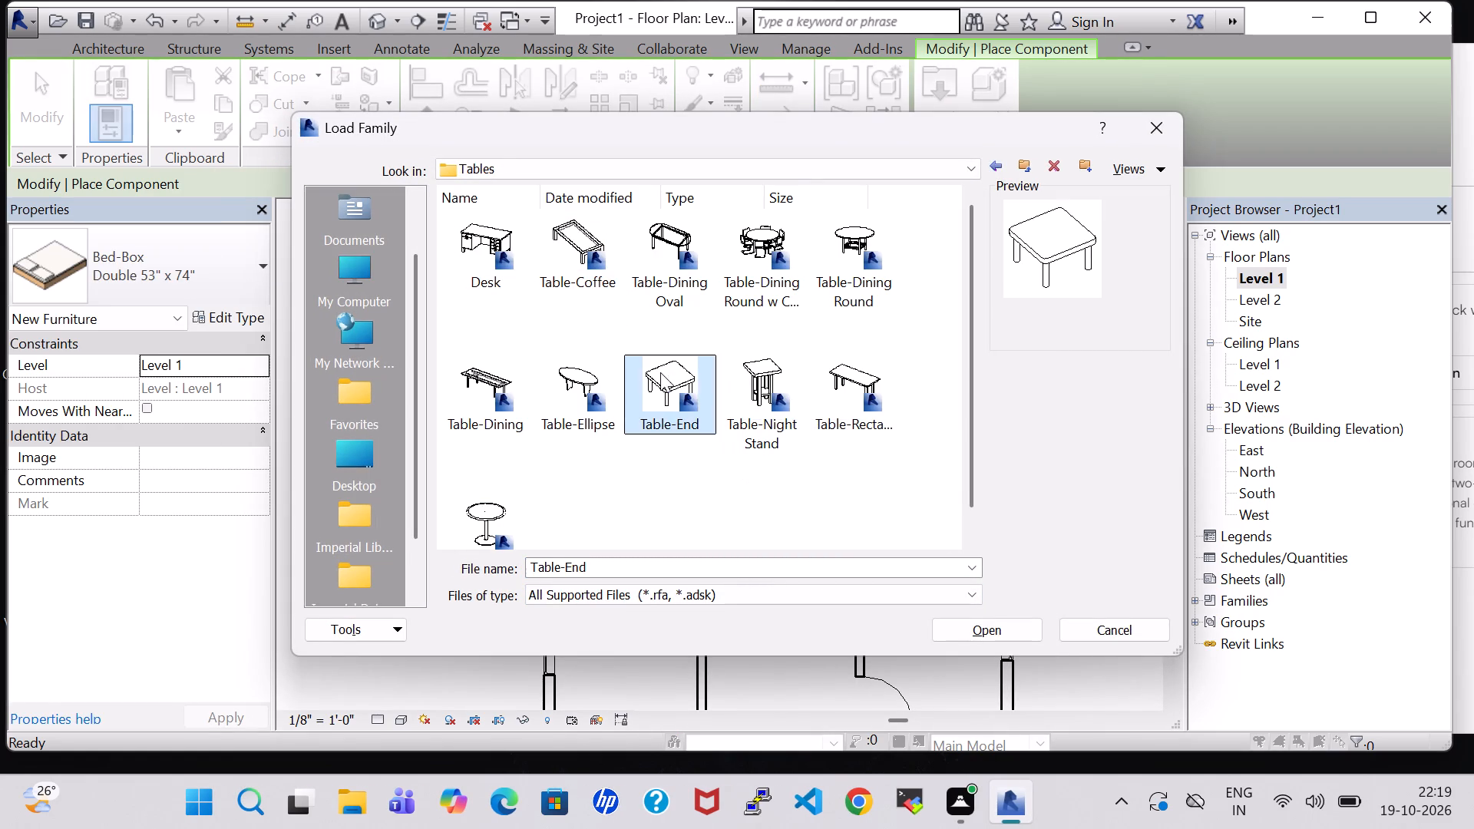
left_click(983, 636)
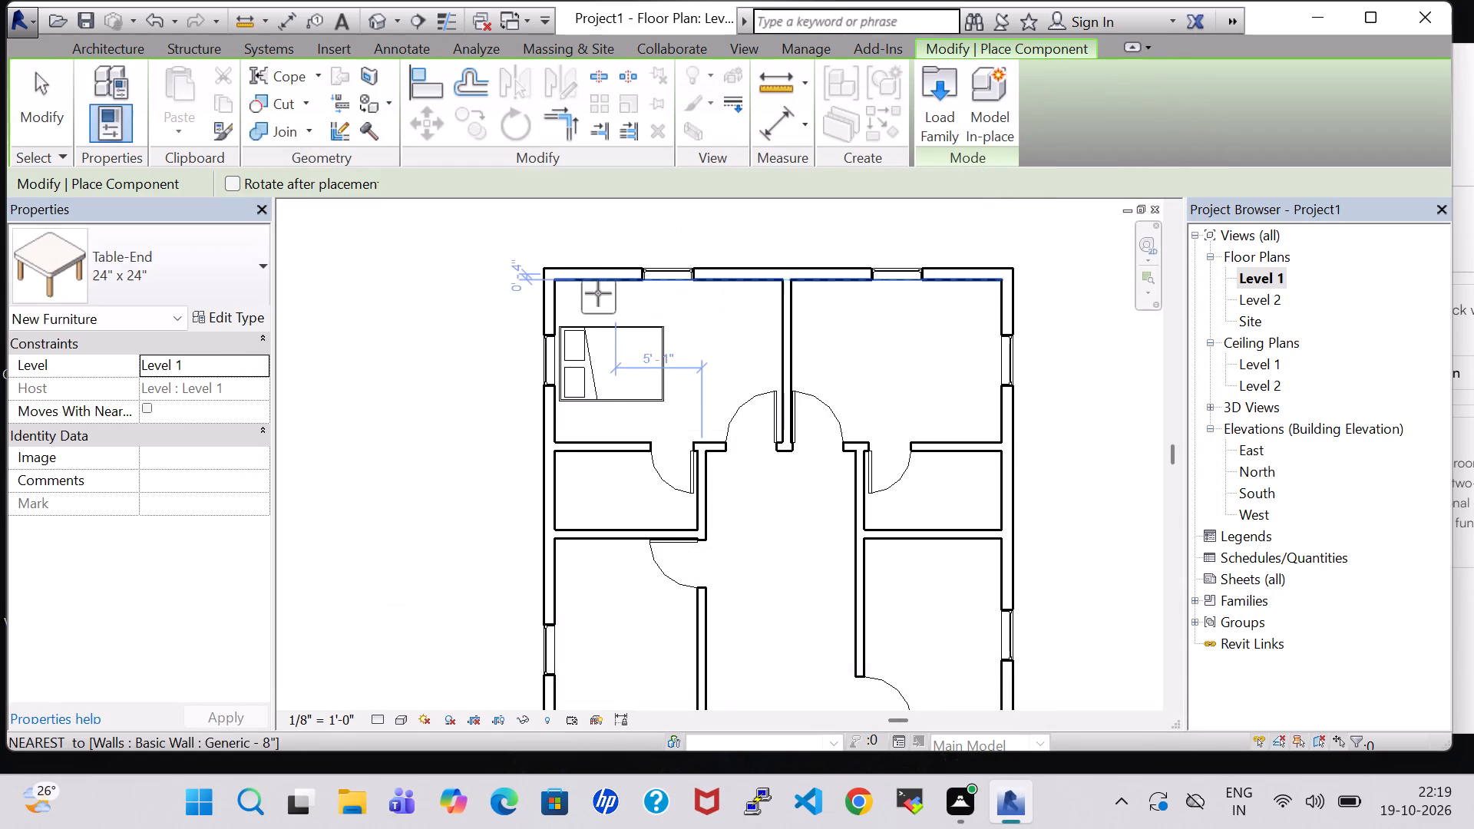
Place two 24" x 24" Table-End tables along the northwest room's west wall, one north and one south of the bed.
scroll(575, 302, "up", 4)
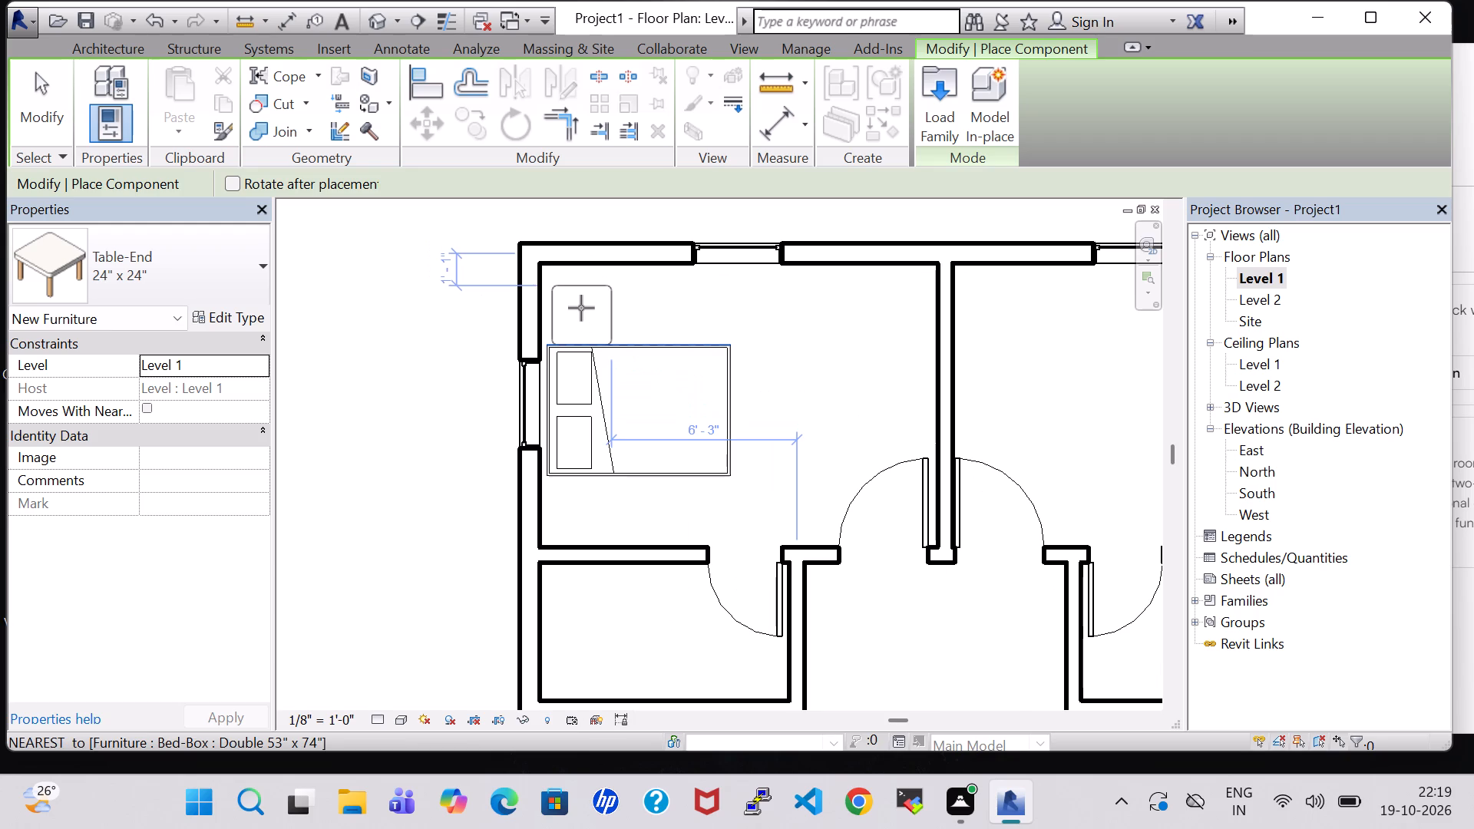
left_click(580, 306)
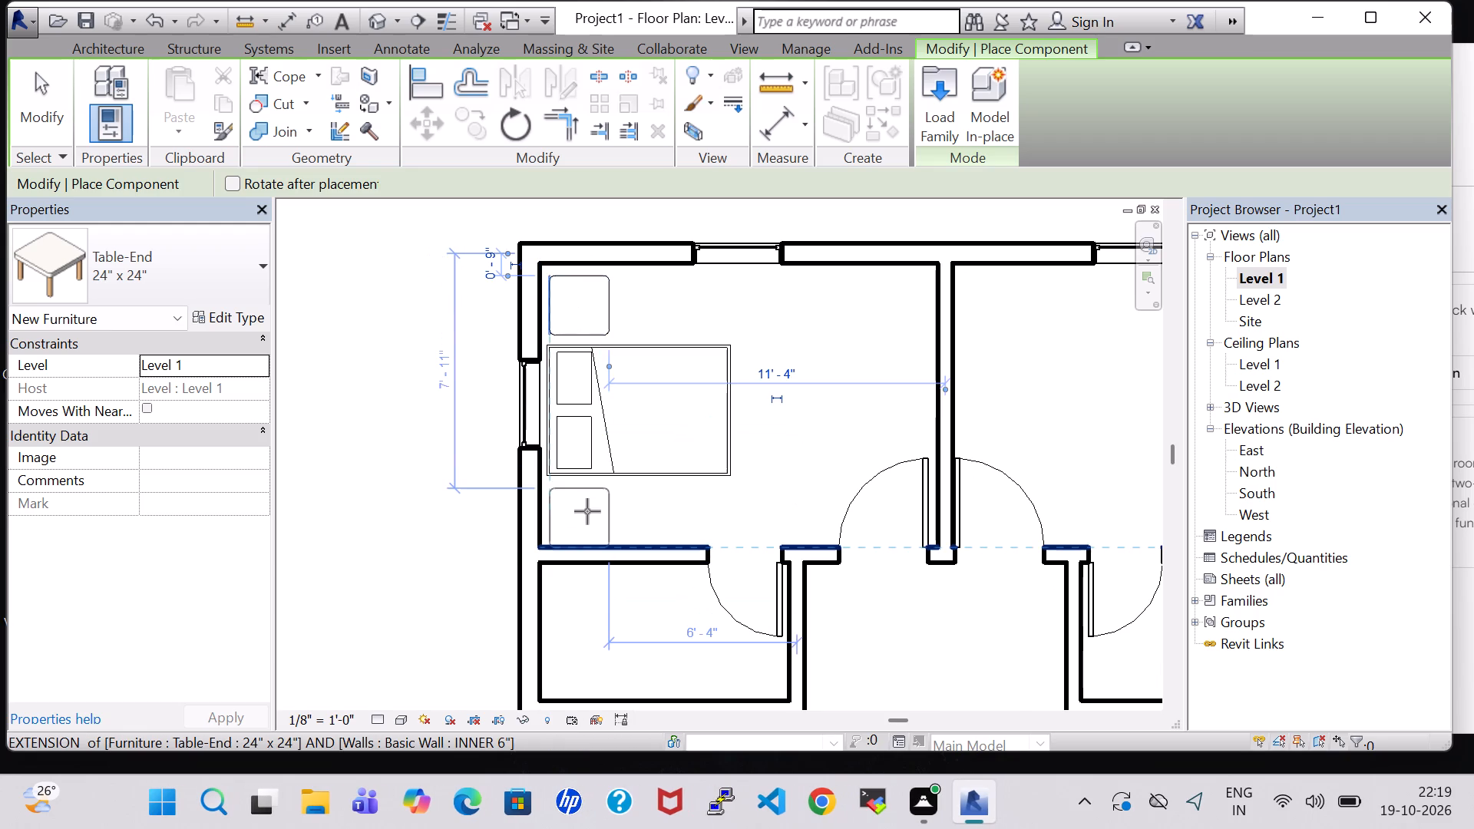
scroll(587, 511, "up", 3)
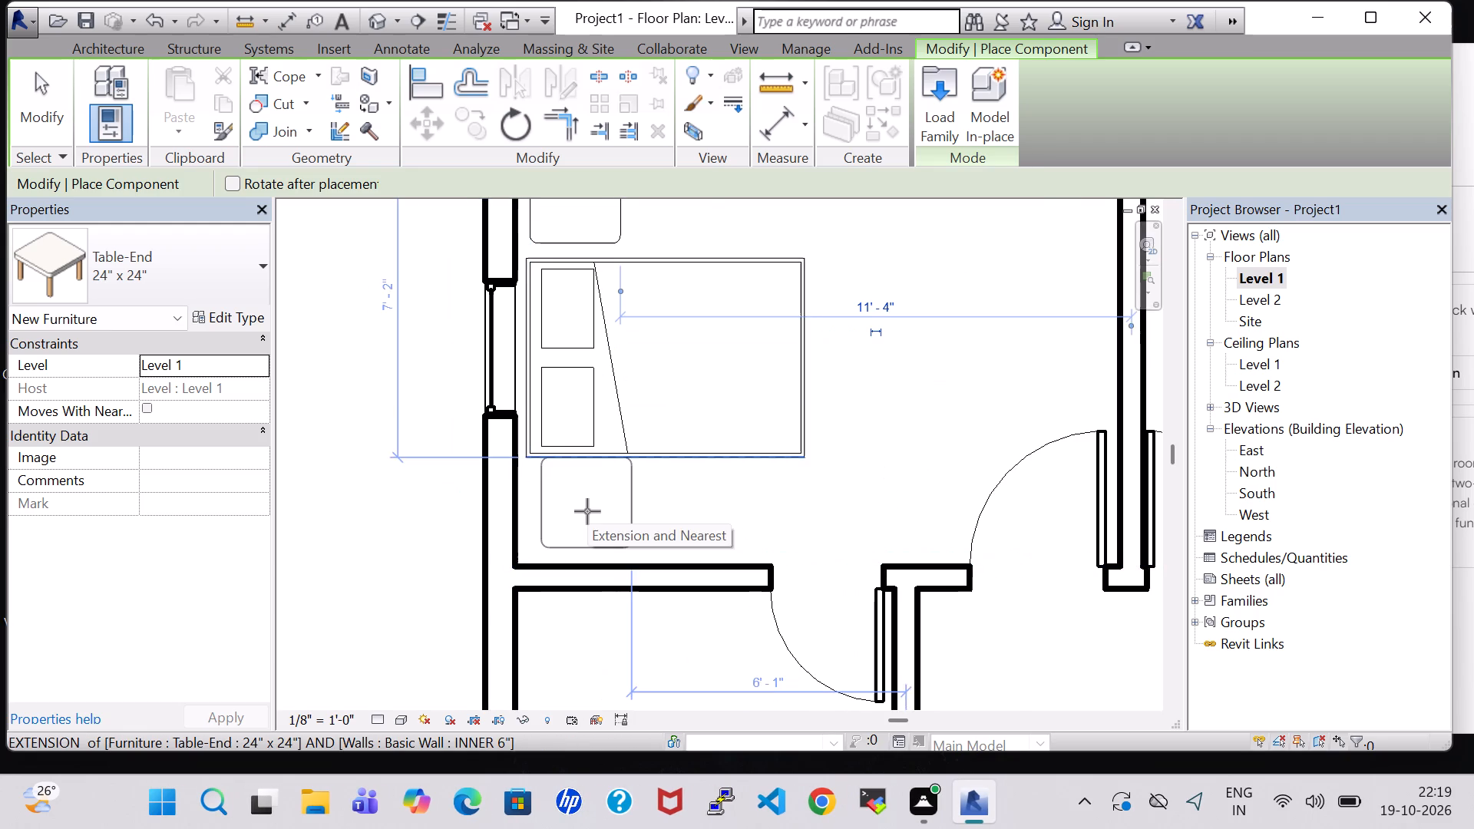
left_click(581, 514)
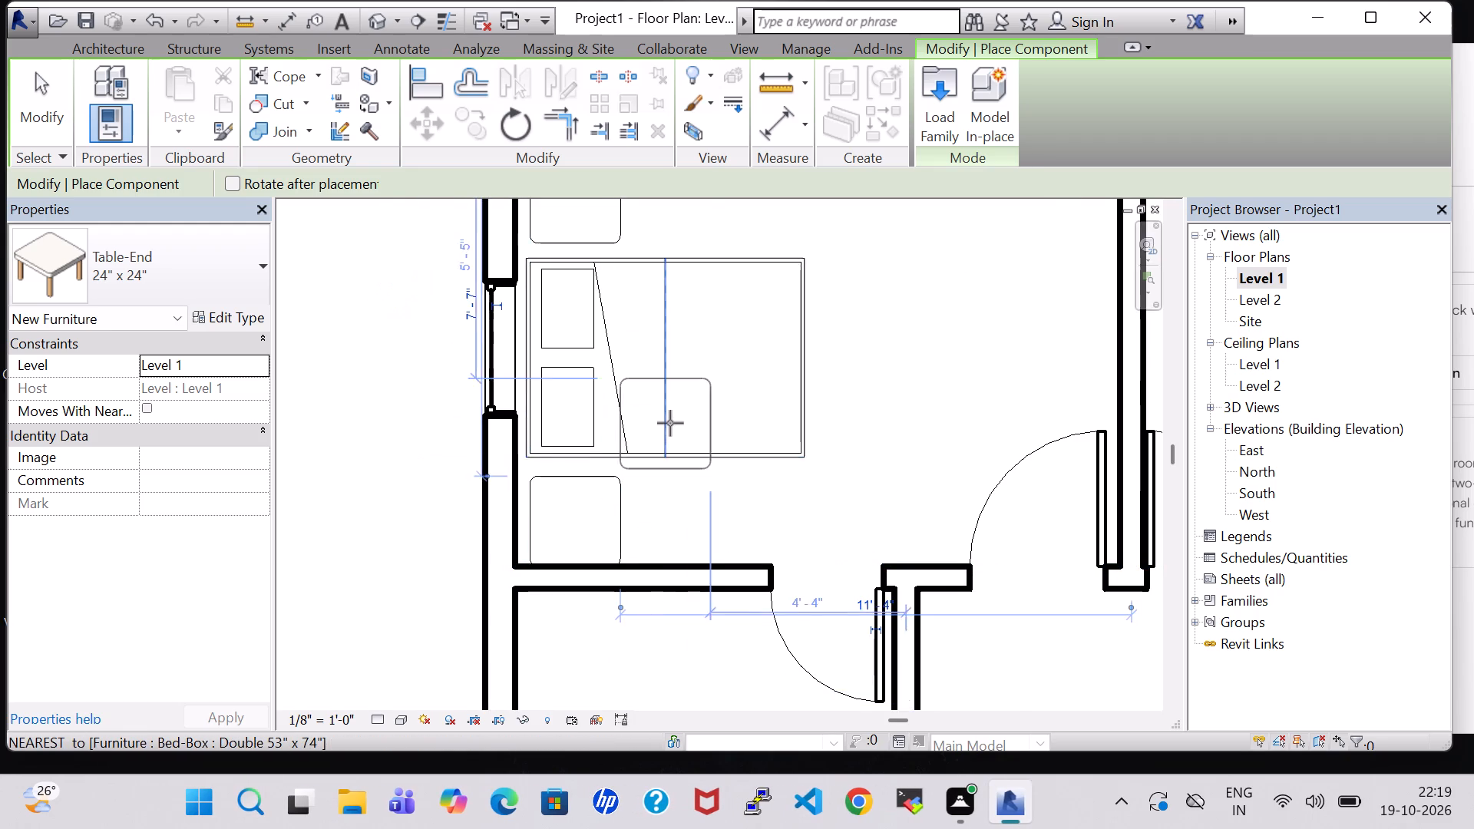
scroll(670, 425, "down", 4)
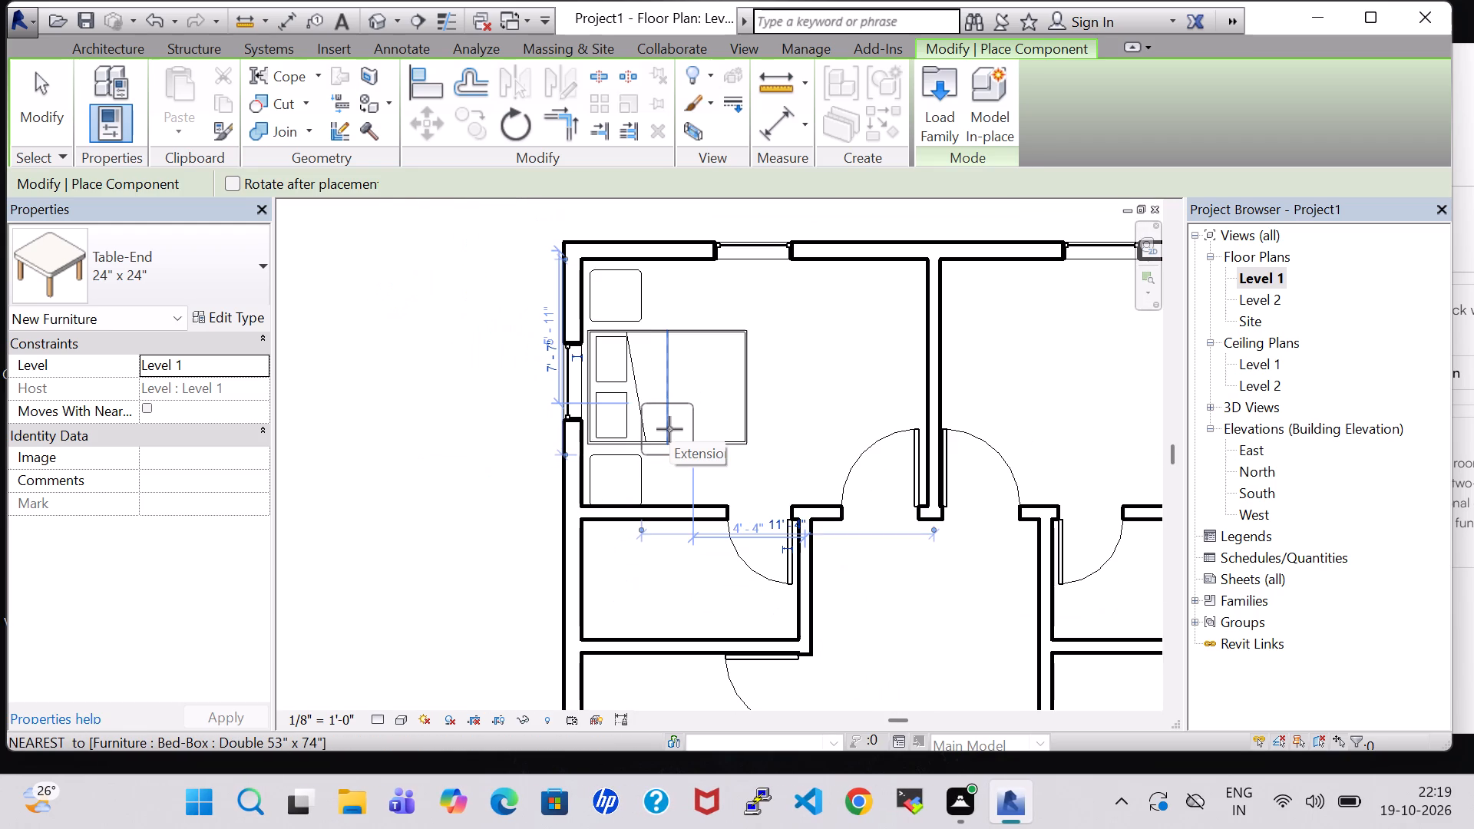
key("Escape")
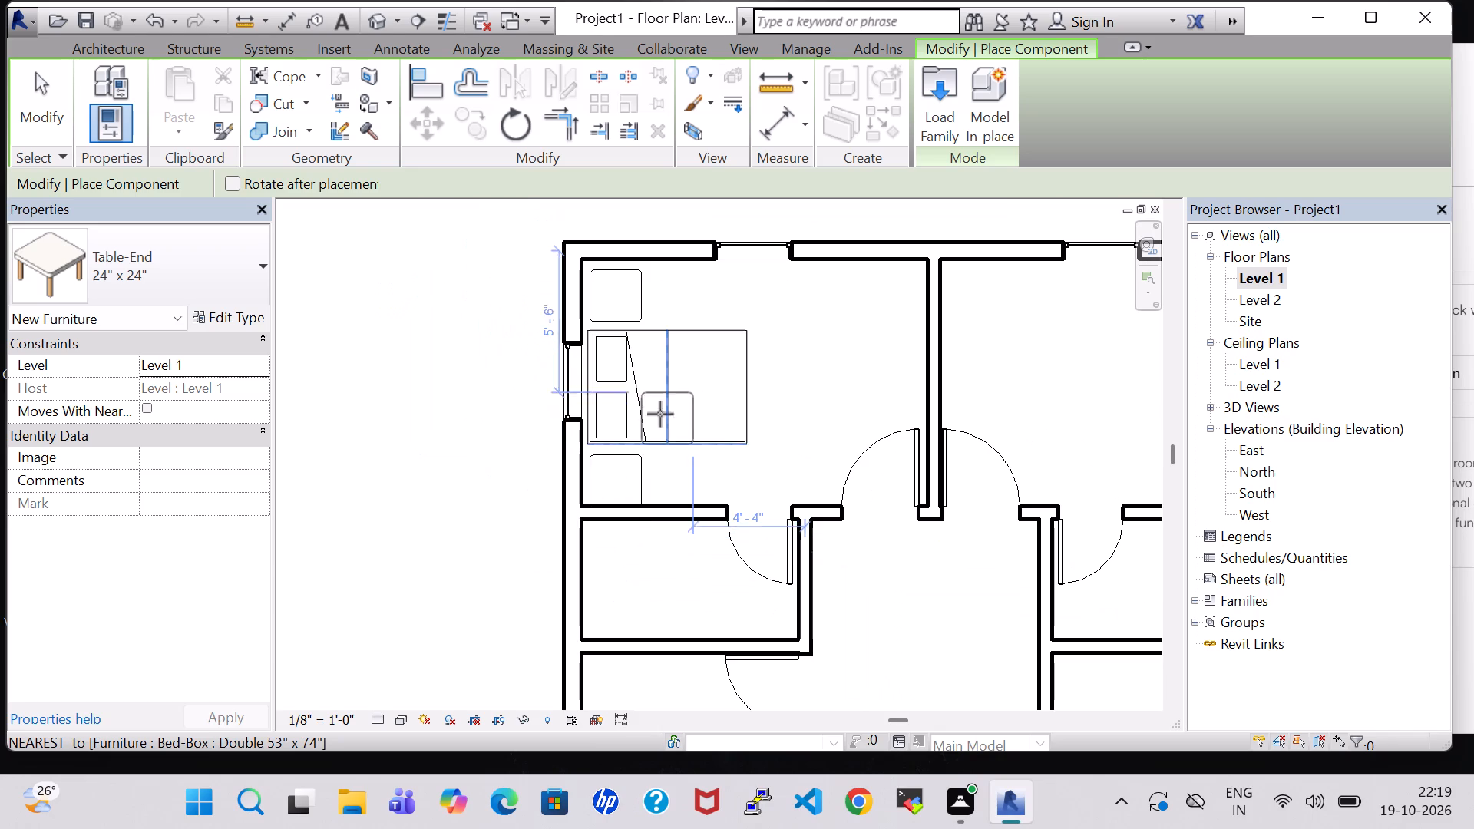
Load the TV - Flat Screen family from the US Imperial Furniture library for component placement.
left_click(939, 112)
double_click(867, 529)
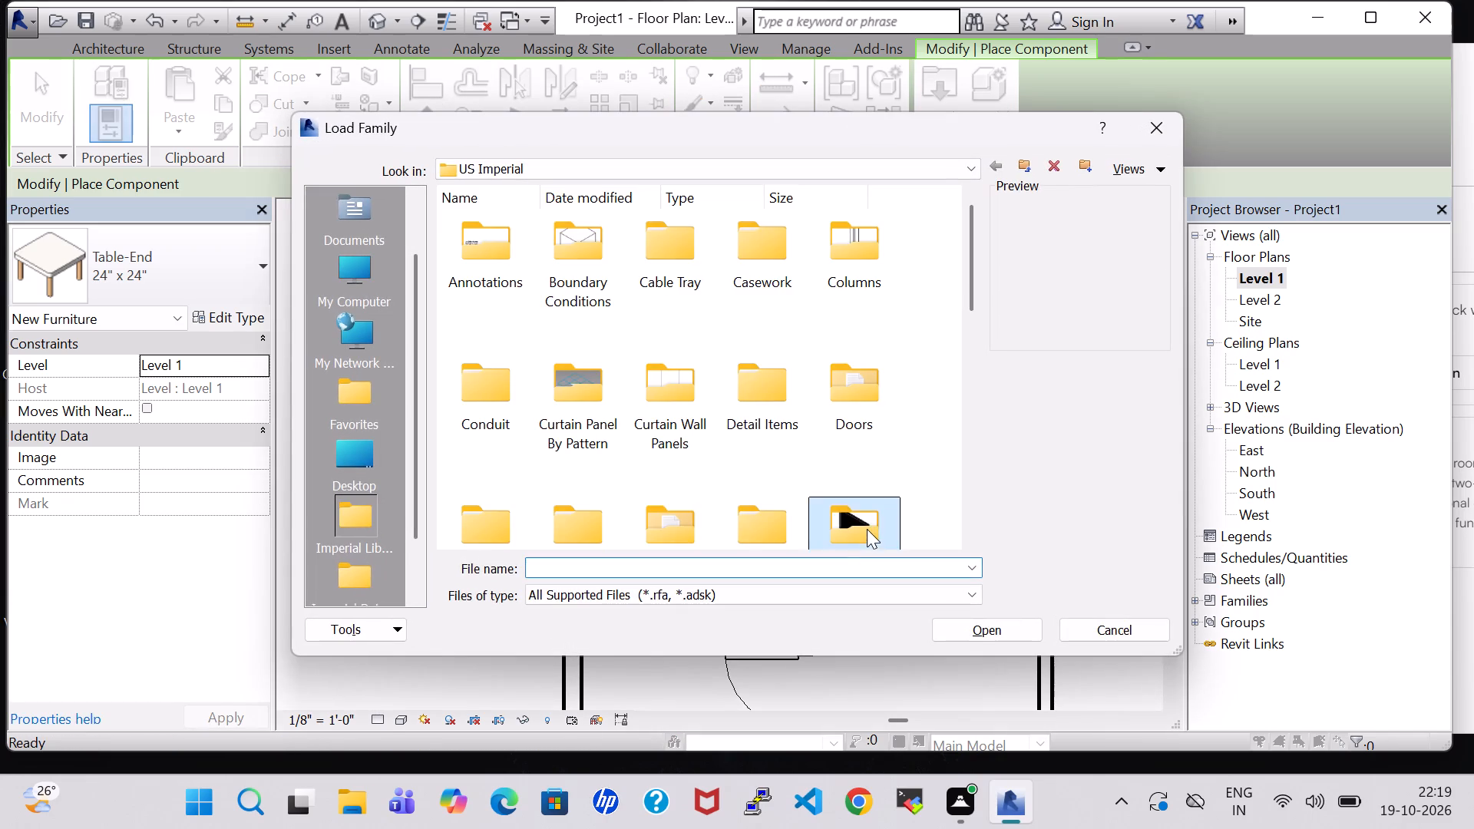
left_click(507, 368)
left_click(993, 627)
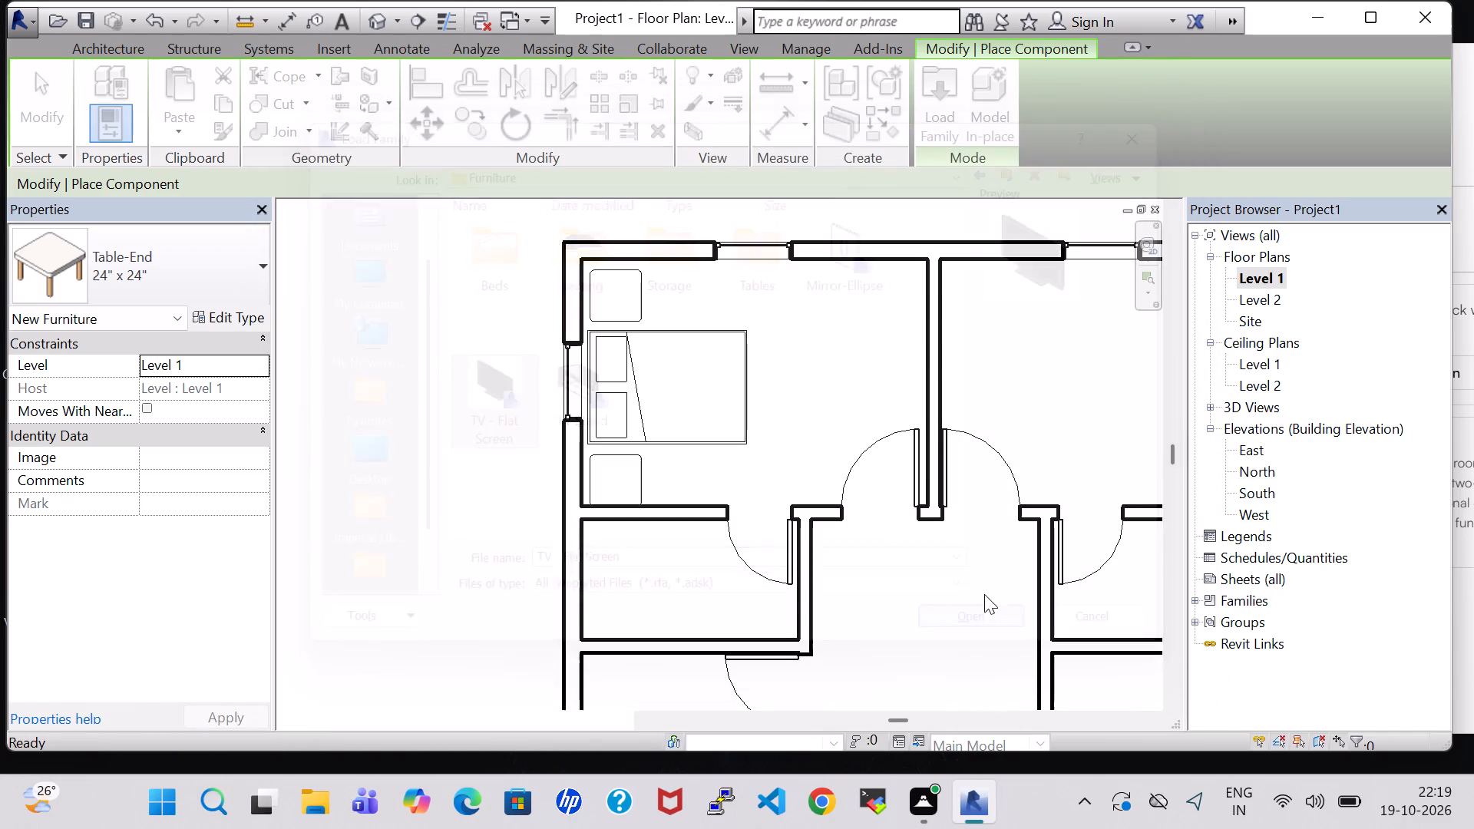
Place a 32" TV - Flat Screen against the northwest room's east wall opposite the bed, rotated parallel to the wall.
key("space")
key("space")
key("space")
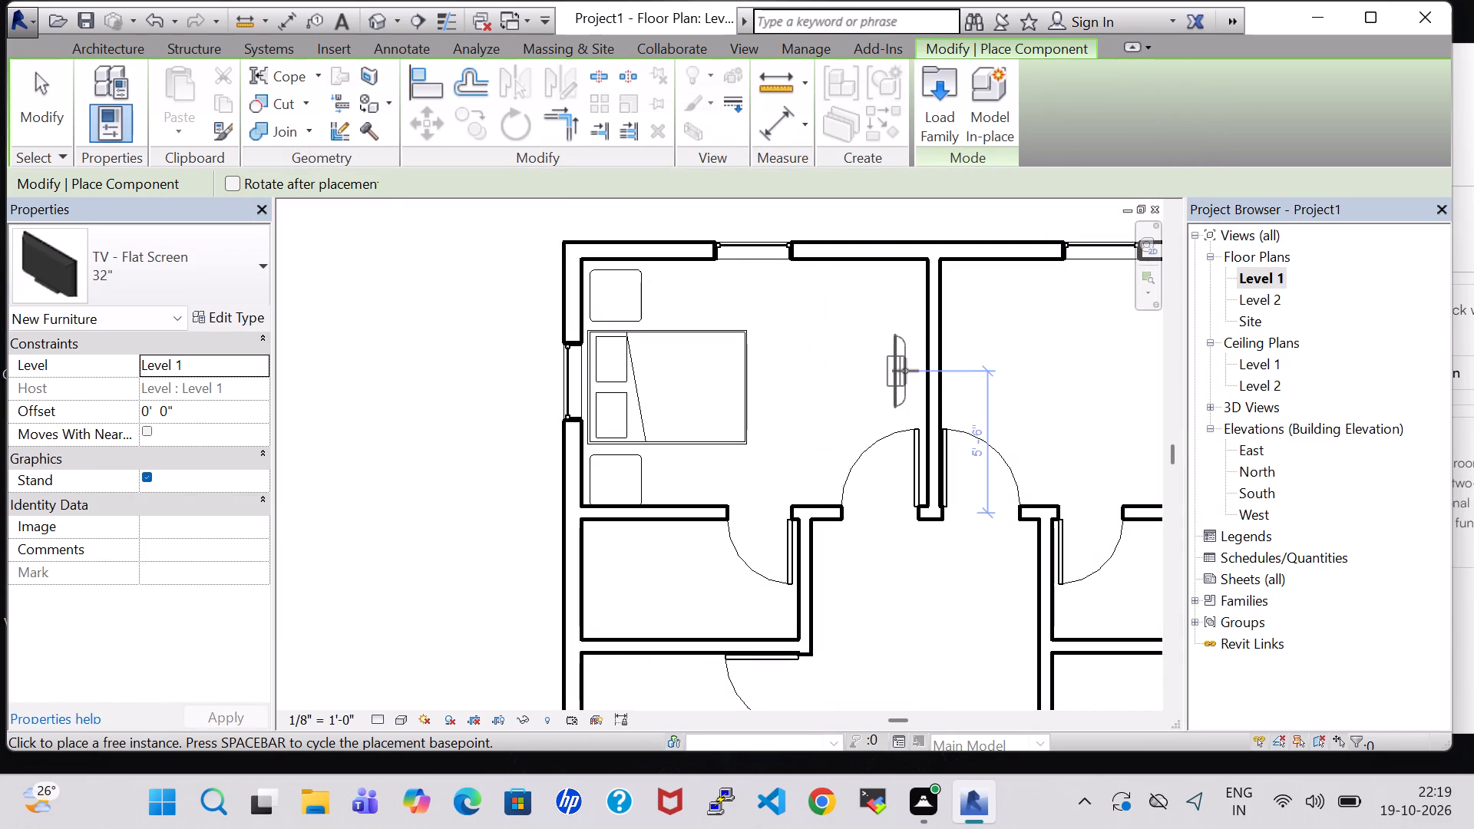
scroll(920, 371, "up", 3)
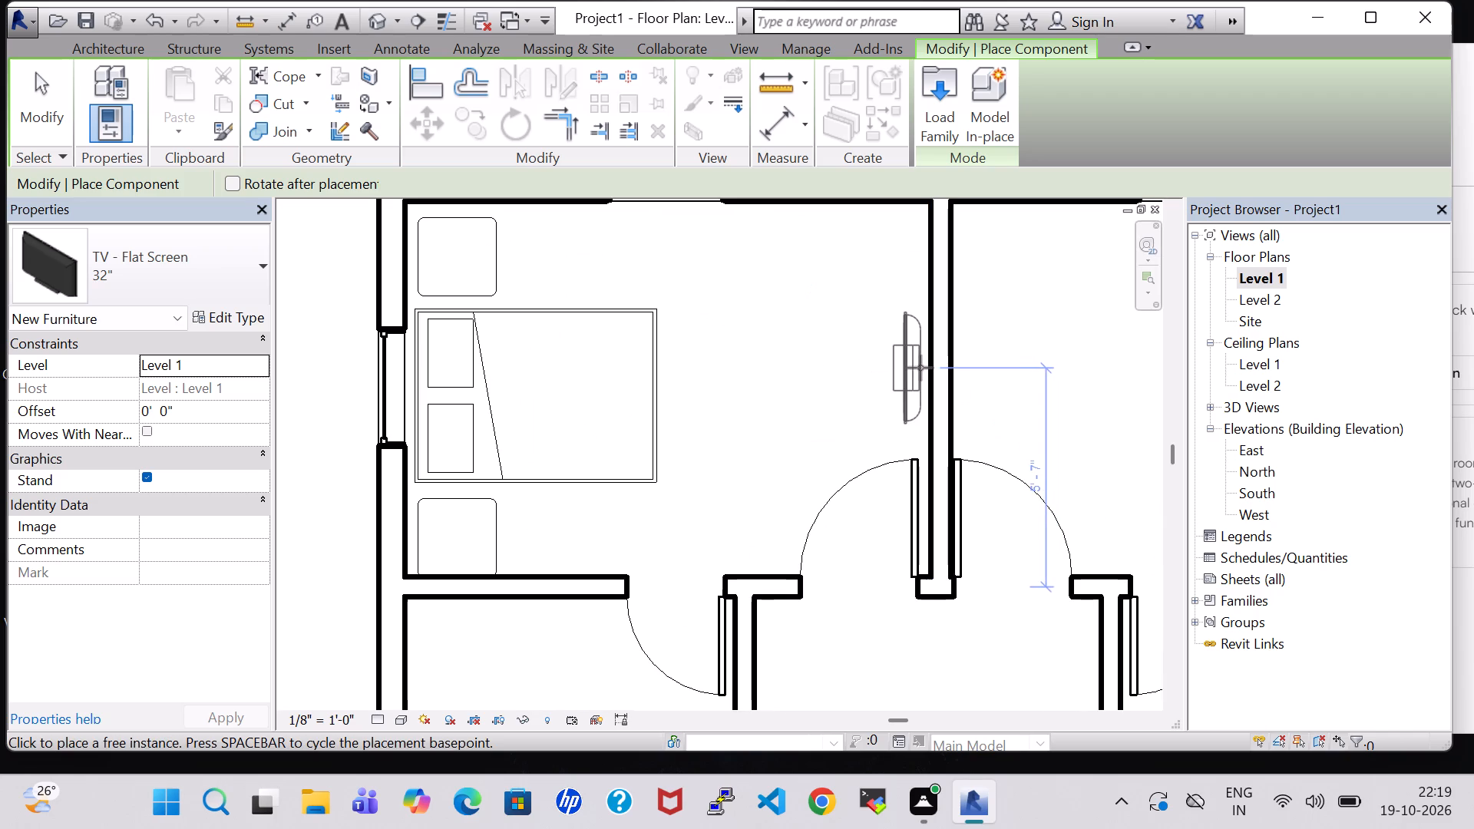
left_click(922, 368)
key("Escape")
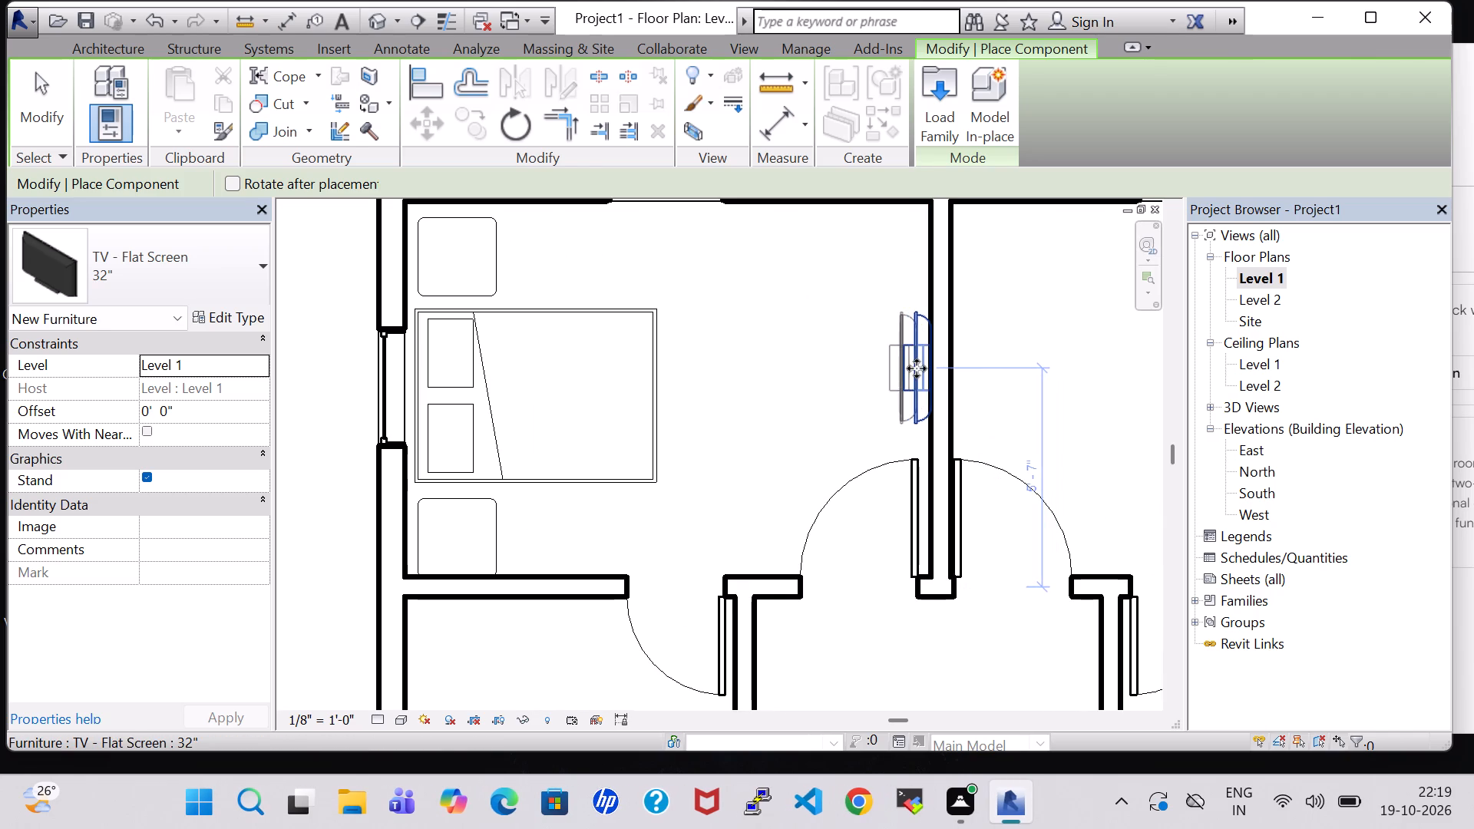
Load the Dresser family from the Storage folder of the US Imperial Furniture library for component placement.
key("Escape")
left_click(235, 109)
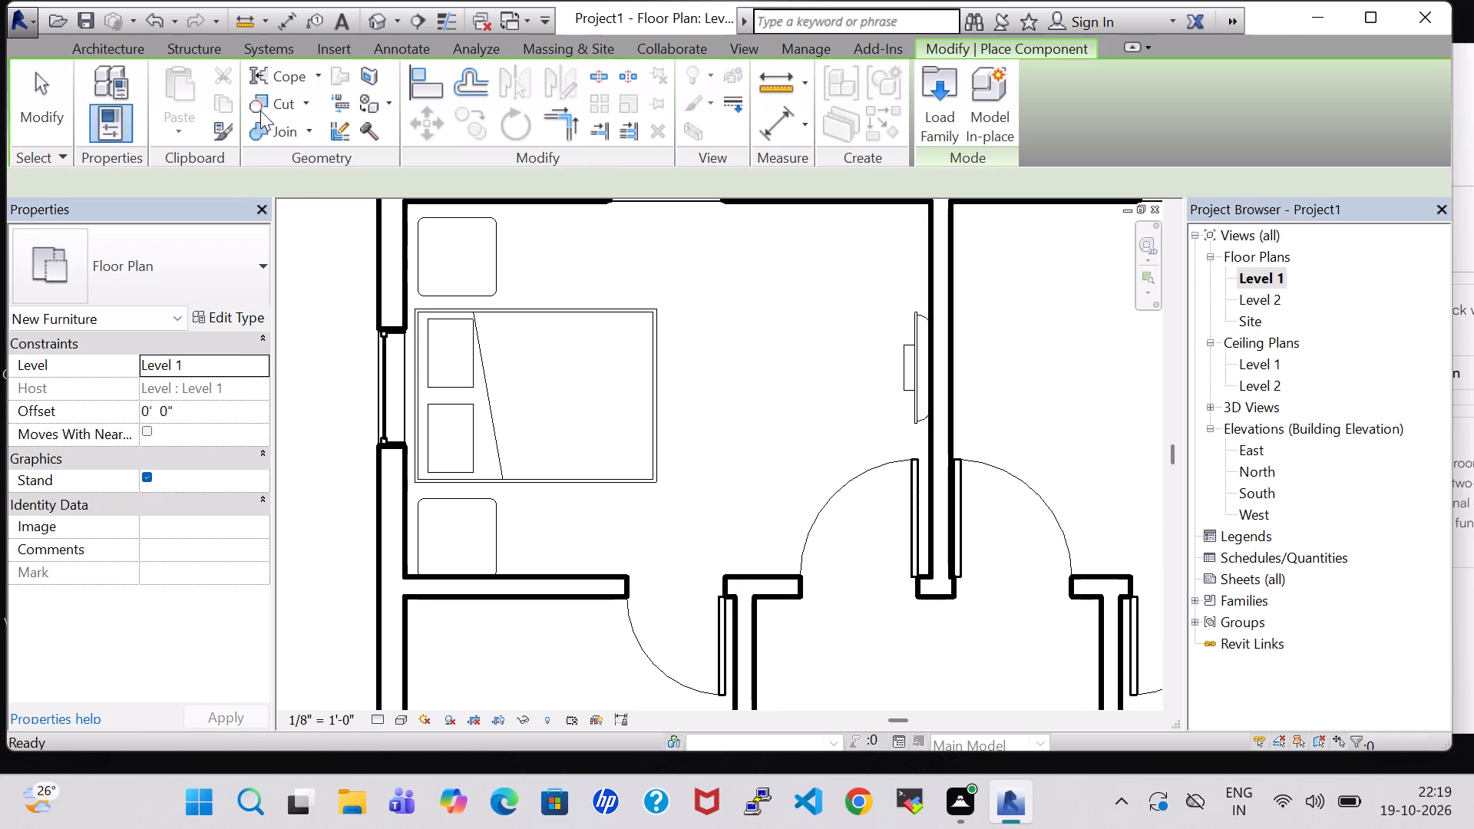
left_click(915, 105)
left_click(918, 105)
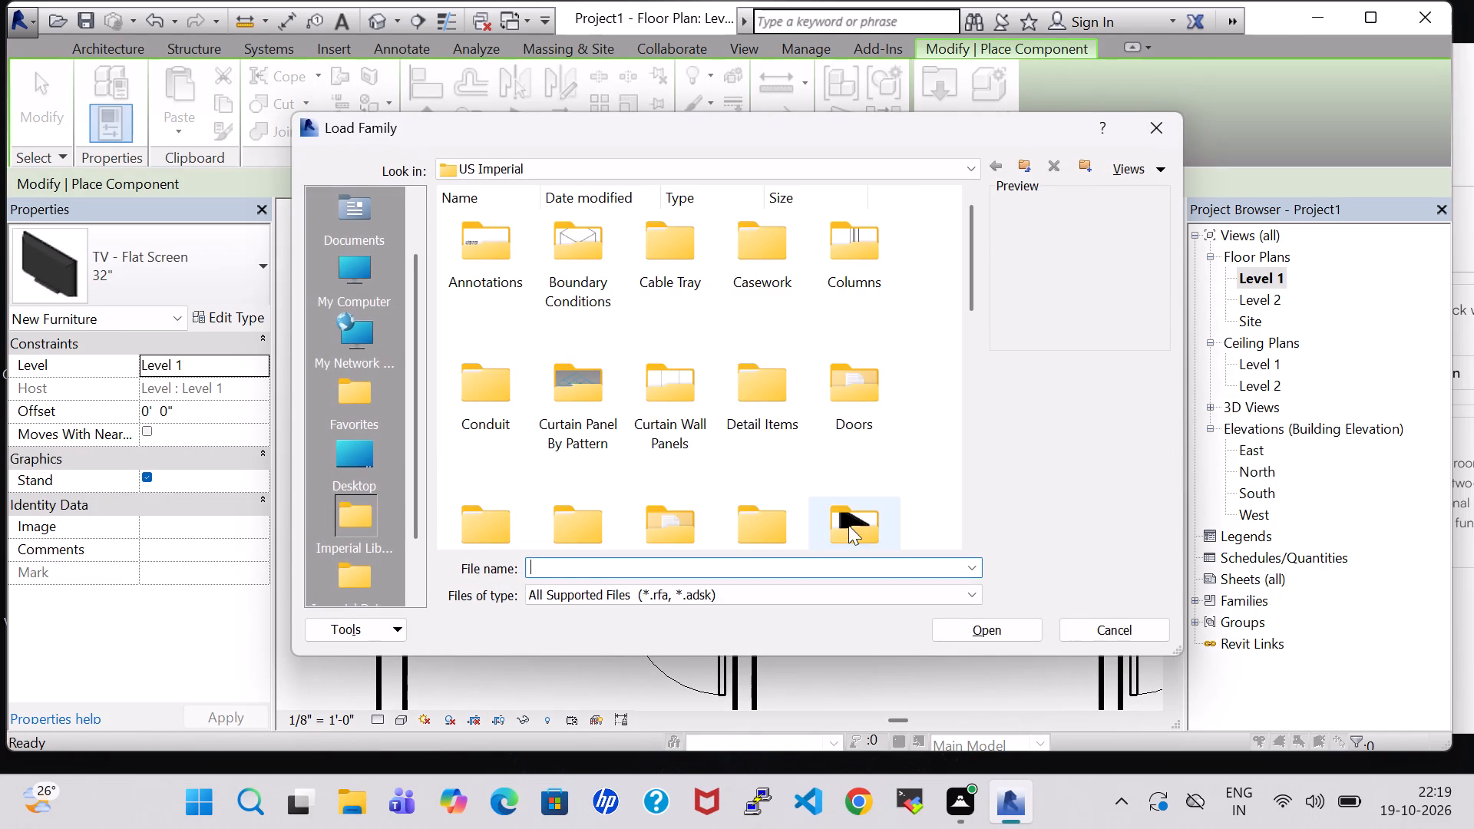
double_click(847, 530)
double_click(679, 257)
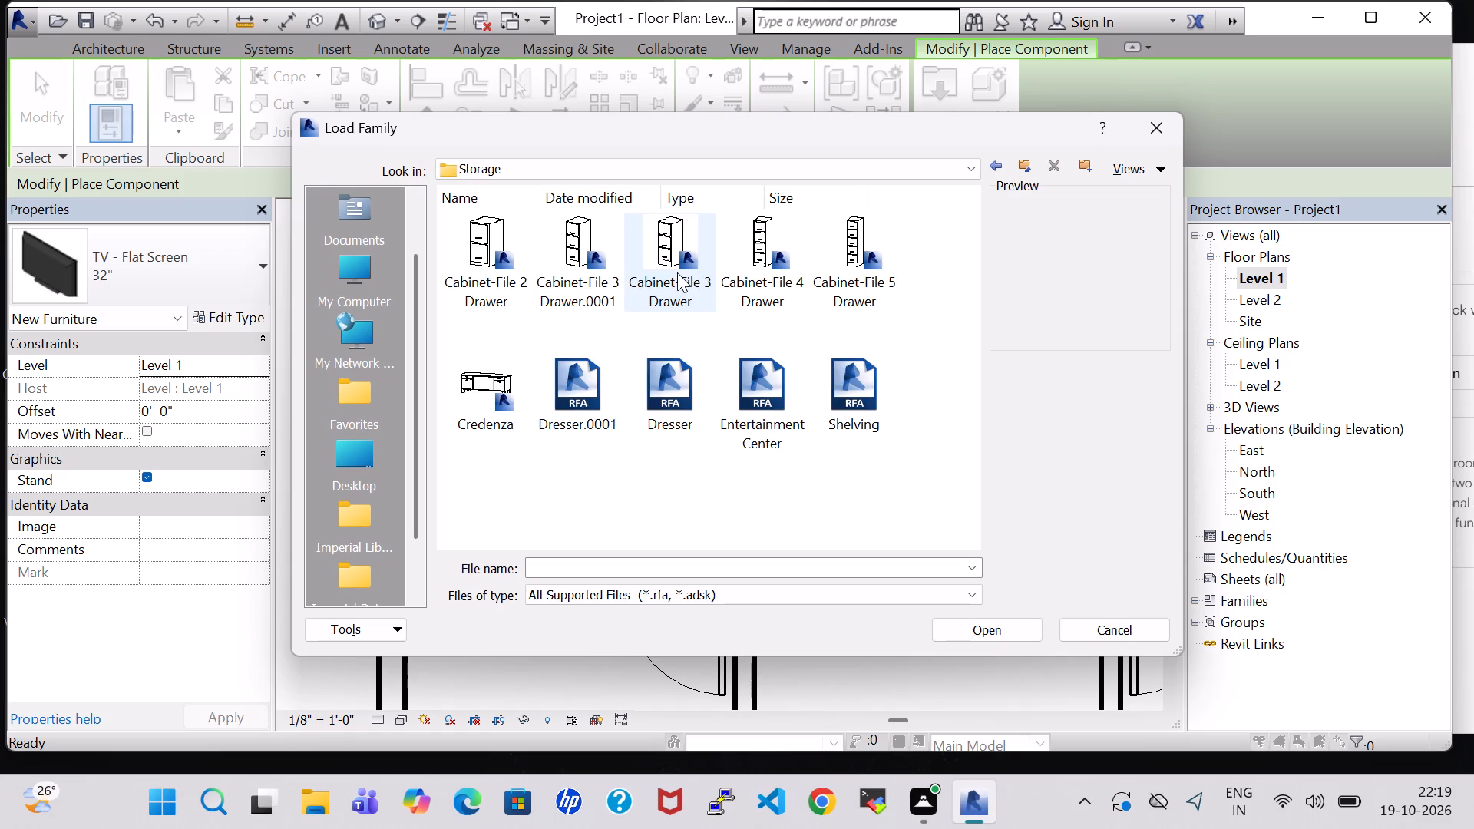
left_click(664, 370)
left_click(986, 620)
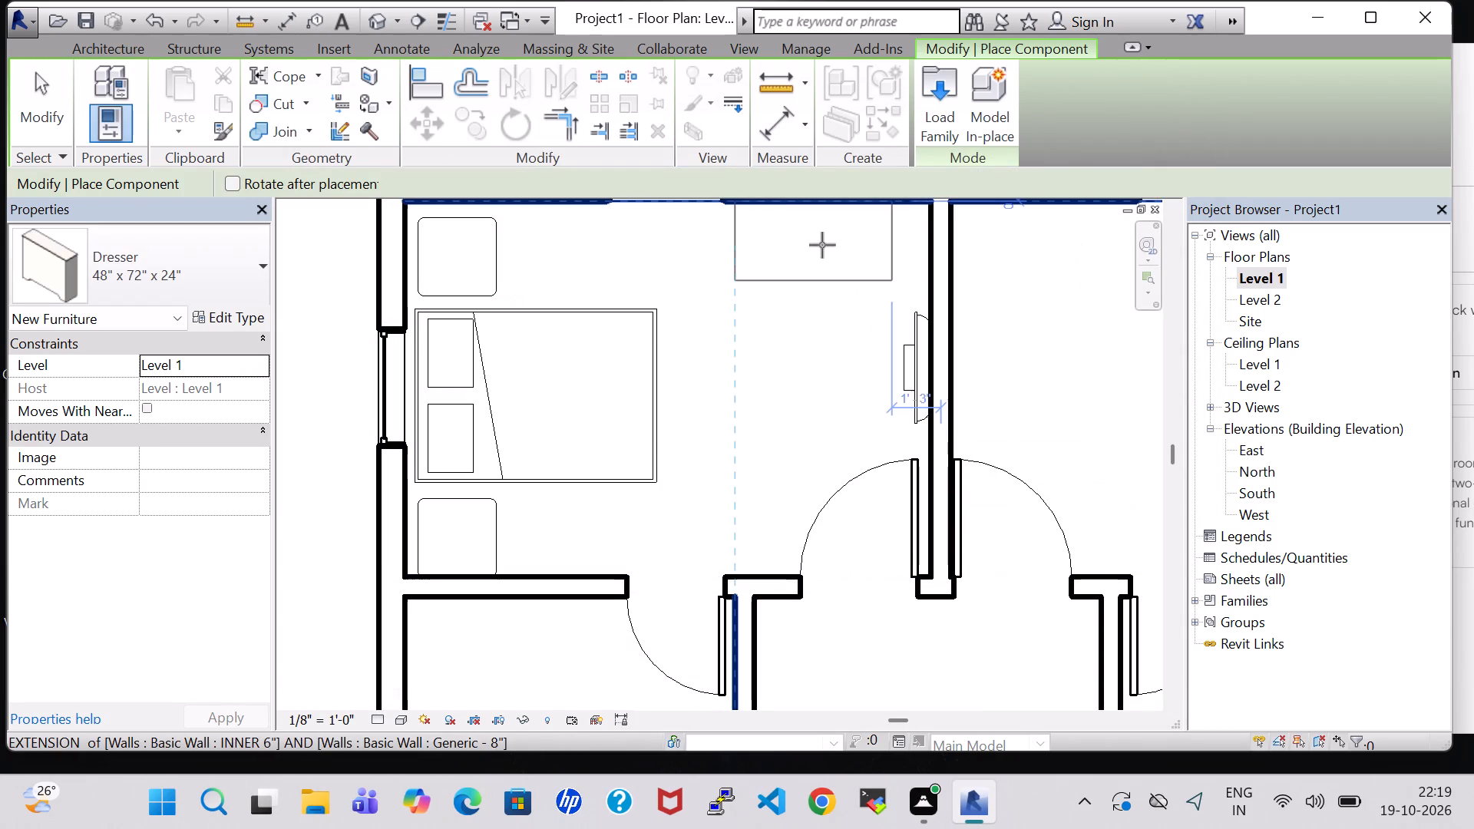
Place a 48" x 72" x 24" Dresser against the northwest room's north wall, between the window and the east wall.
left_click(822, 245)
key("Escape")
key("Escape")
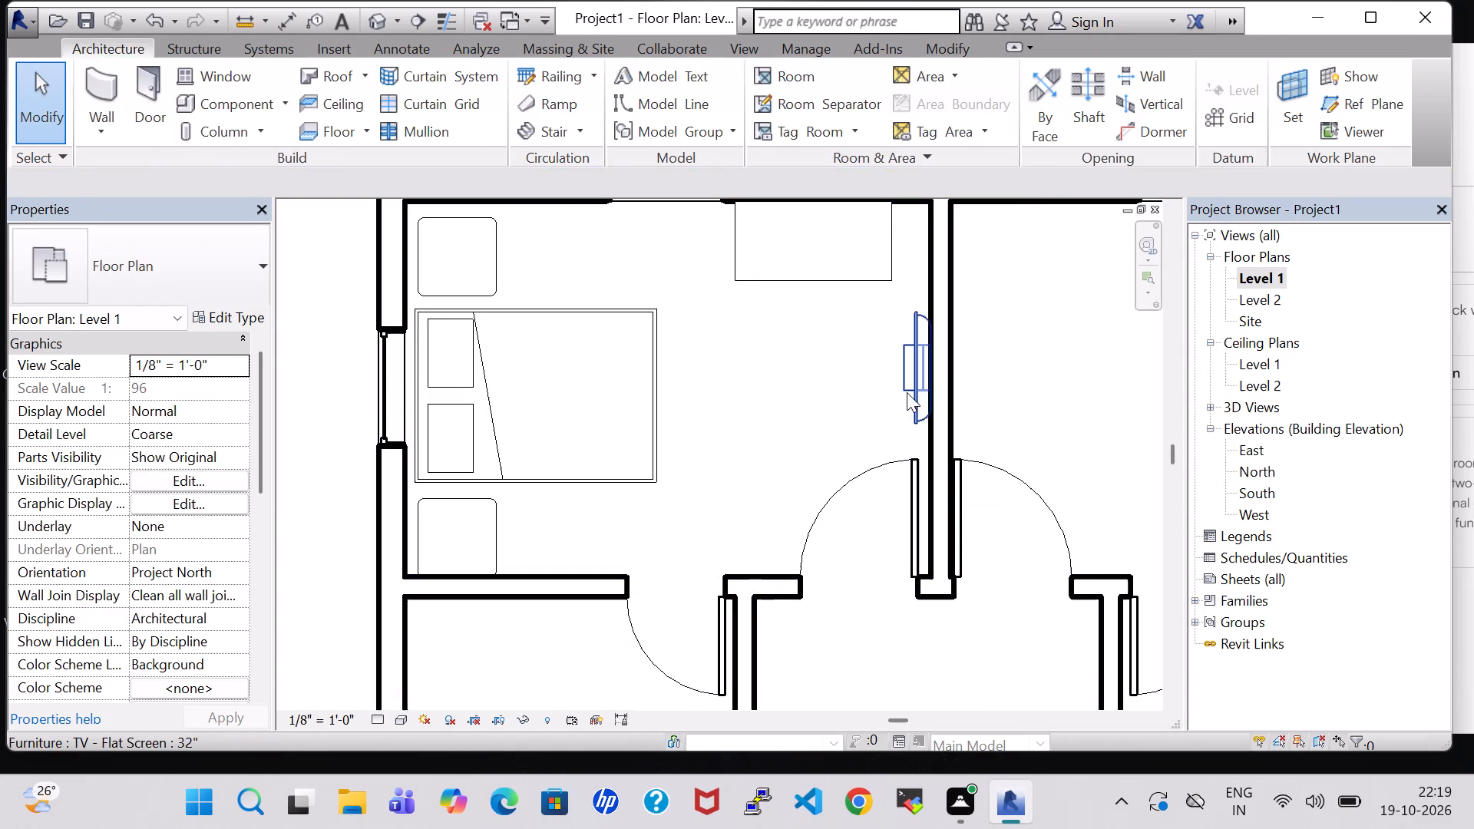
Set the offset of the northwest room's flat screen TV to 3' 0" above Level 1.
left_click(907, 392)
left_click(149, 408)
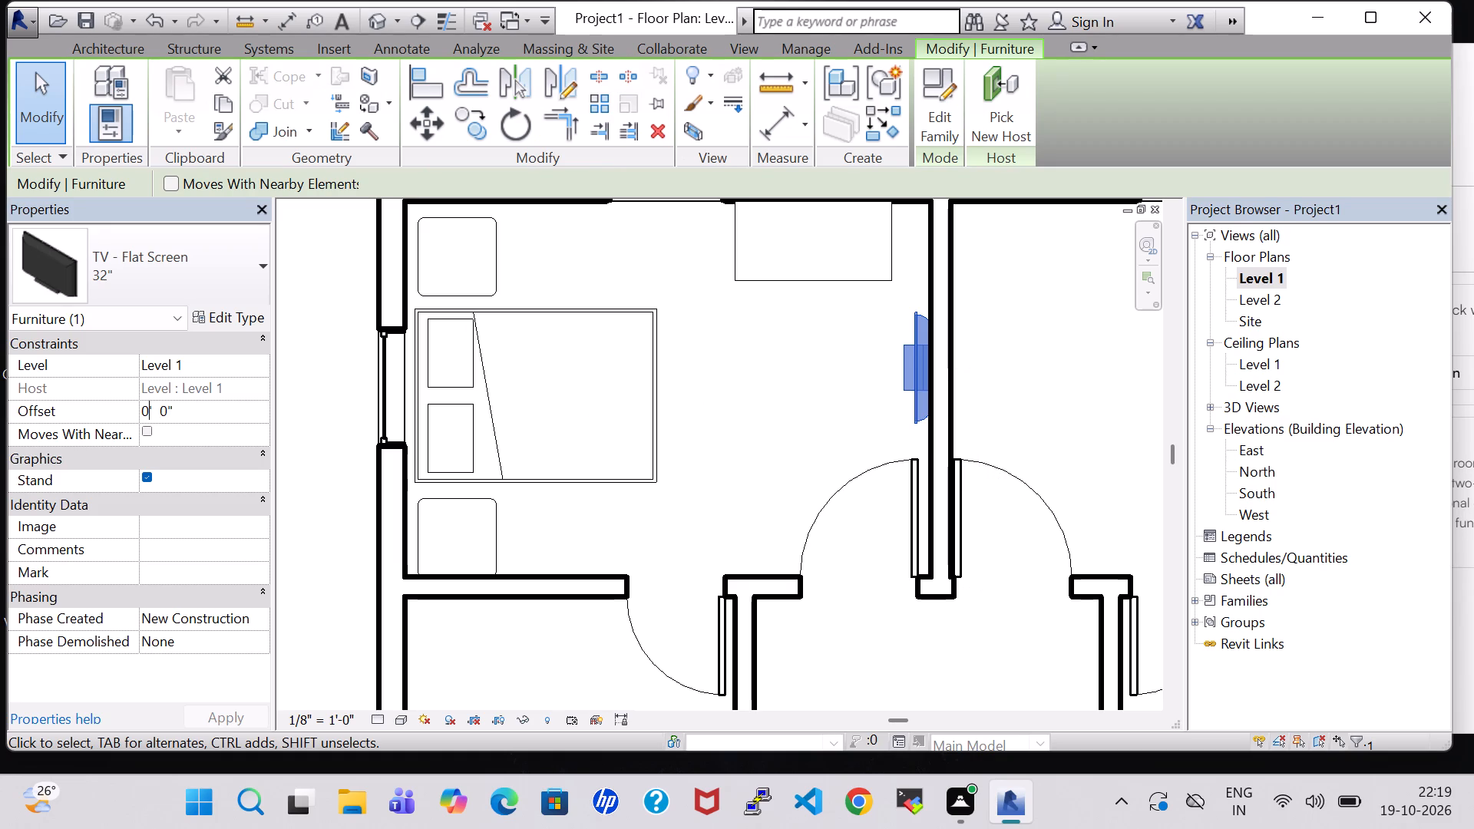
key("BackSpace")
key("3")
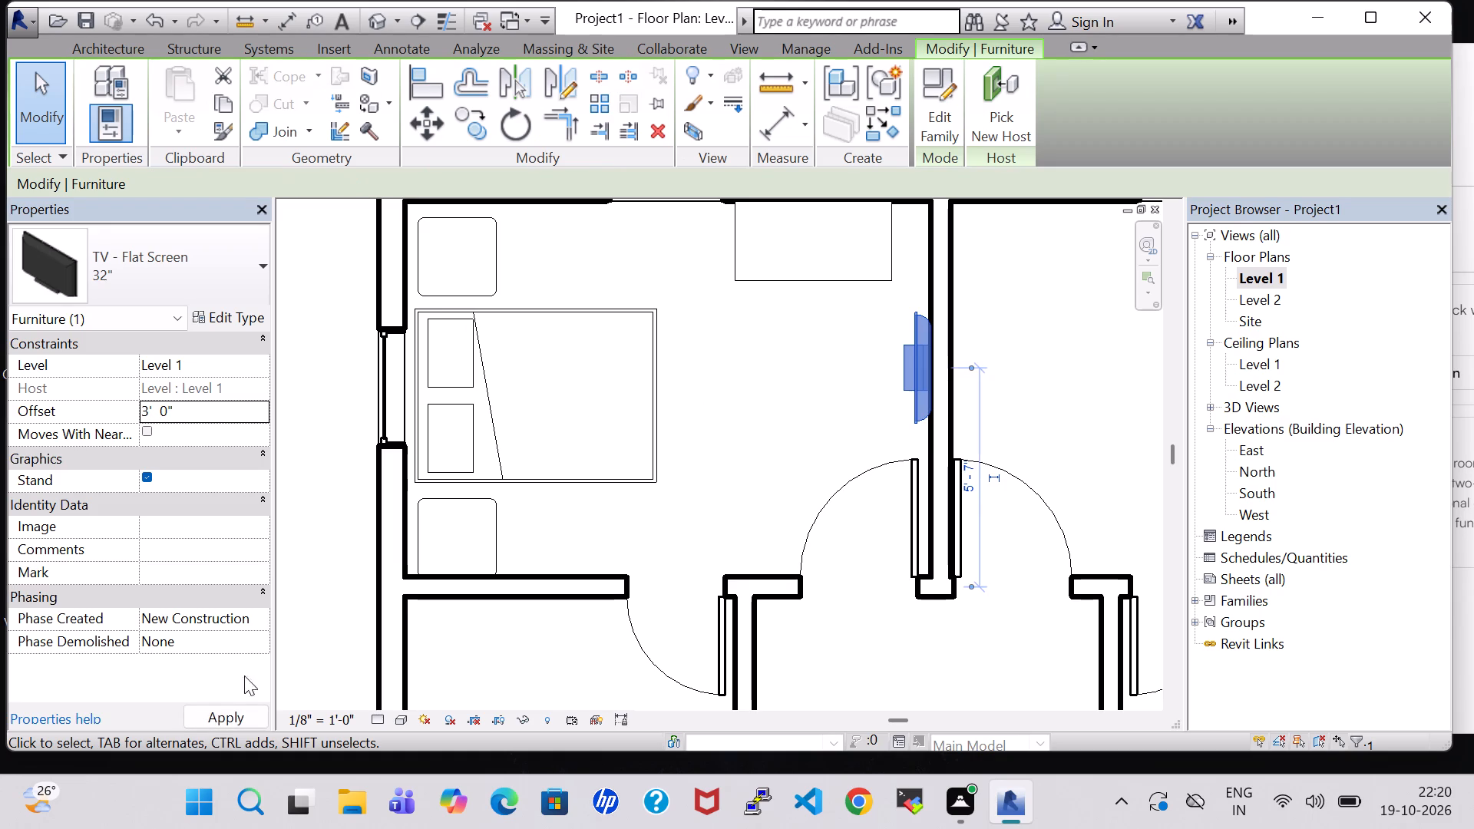
left_click(209, 710)
left_click(713, 346)
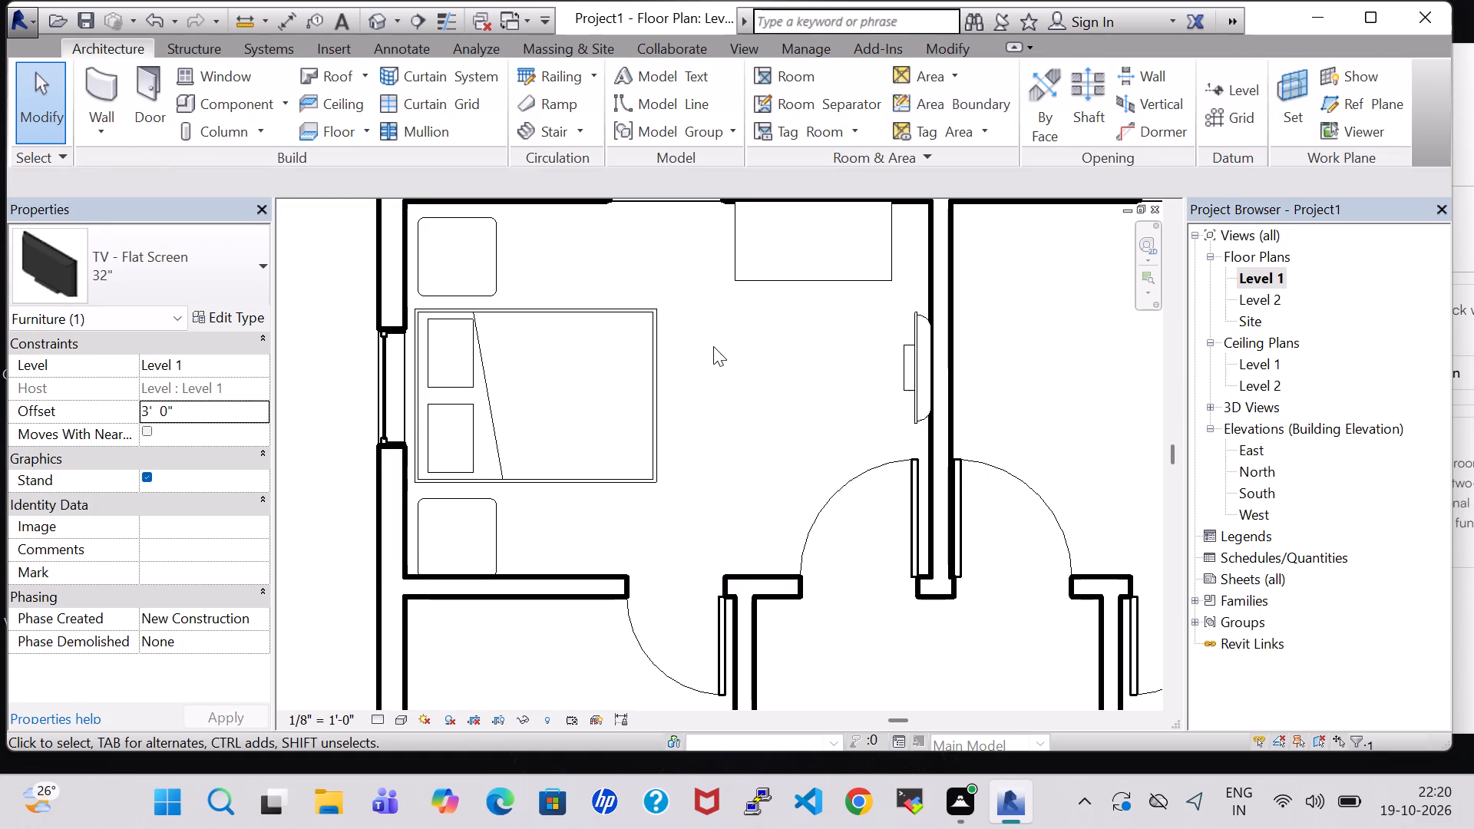
Nudge the northwest room's bed and both end tables closer to the west wall, also moving the south table up toward the bed.
left_click(487, 527)
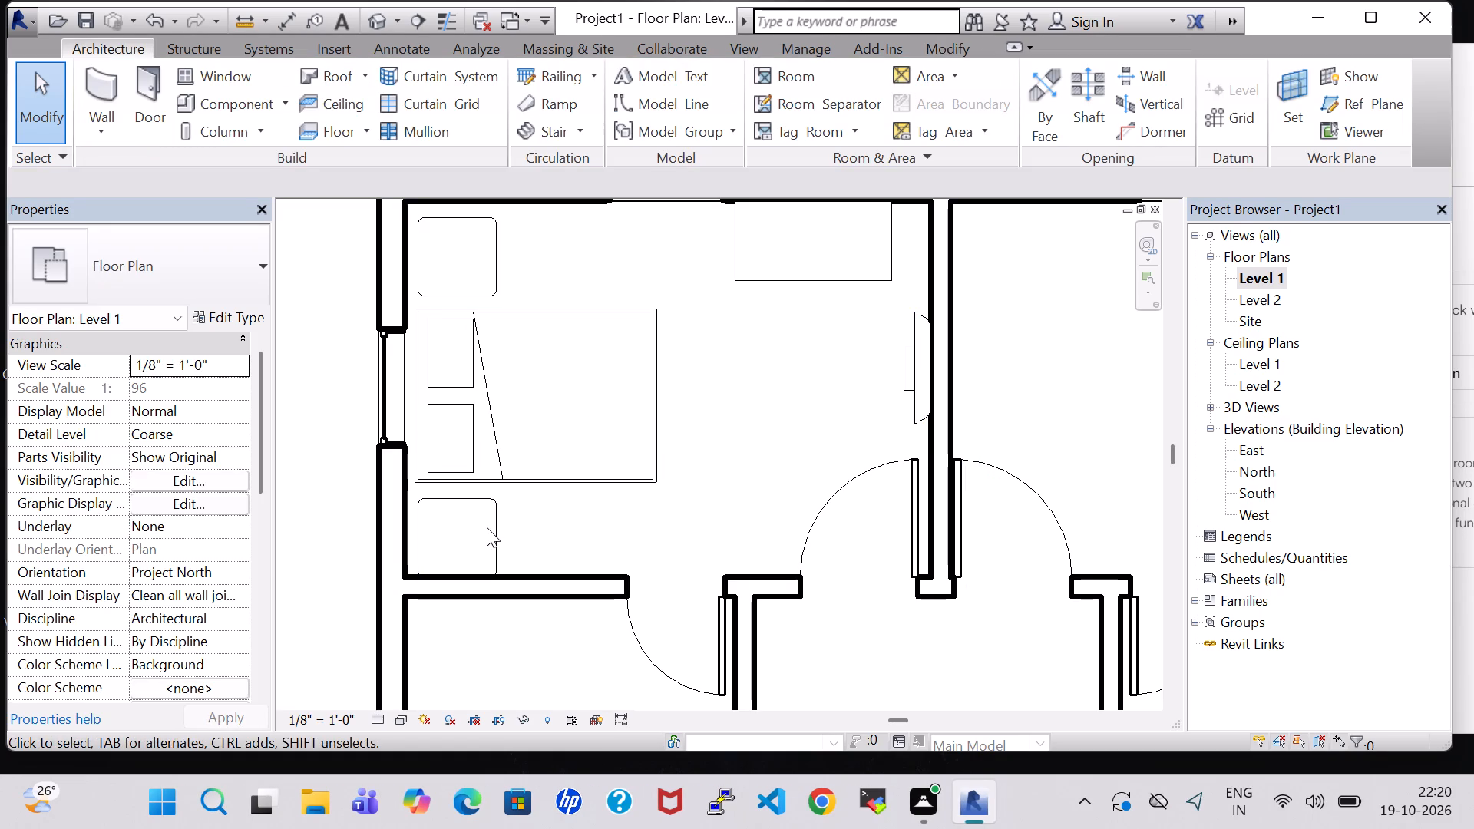
left_click(494, 527)
key("Up")
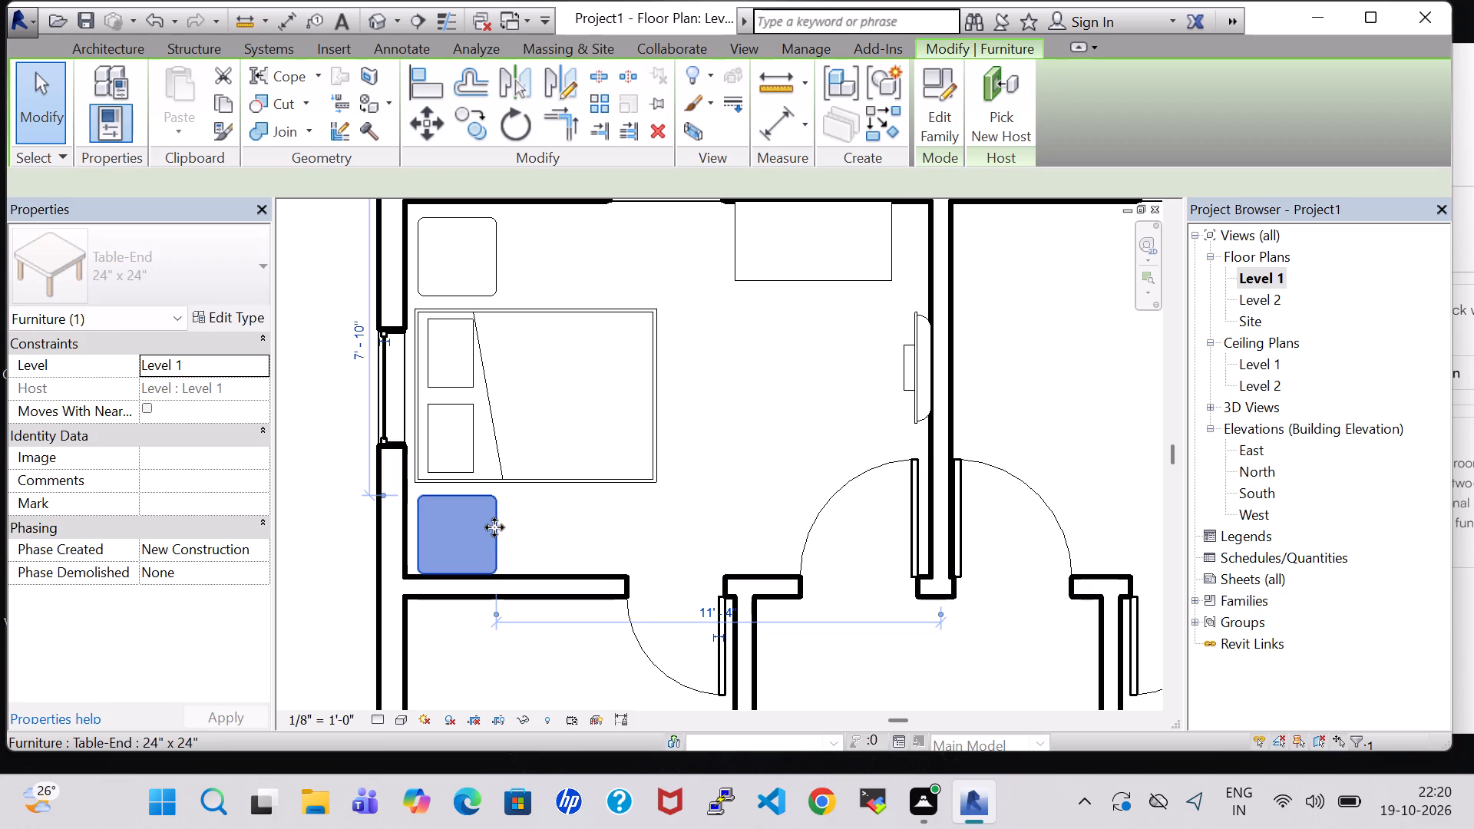
key("Up")
key("Left")
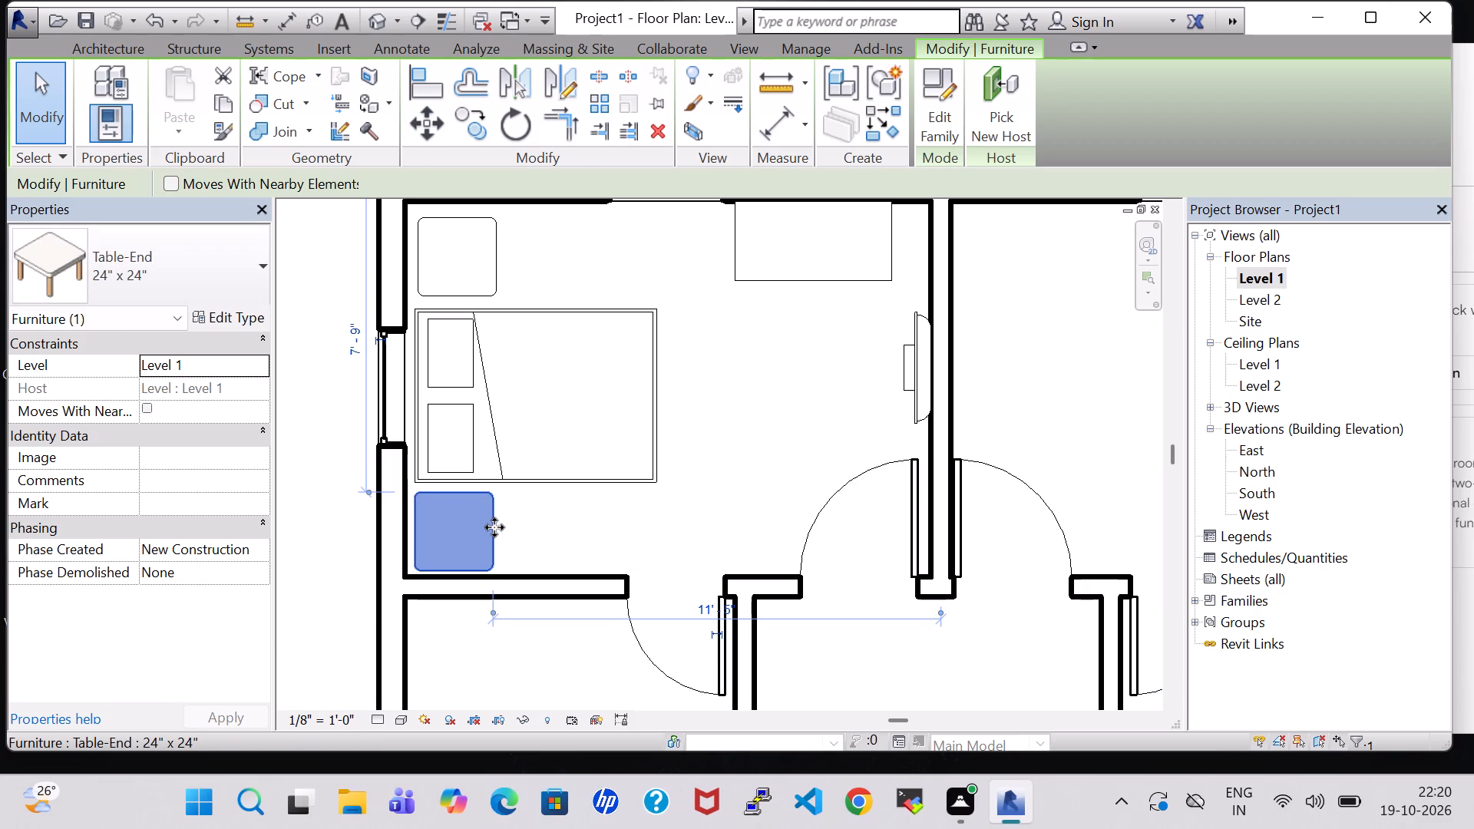
key("Left")
key("Up")
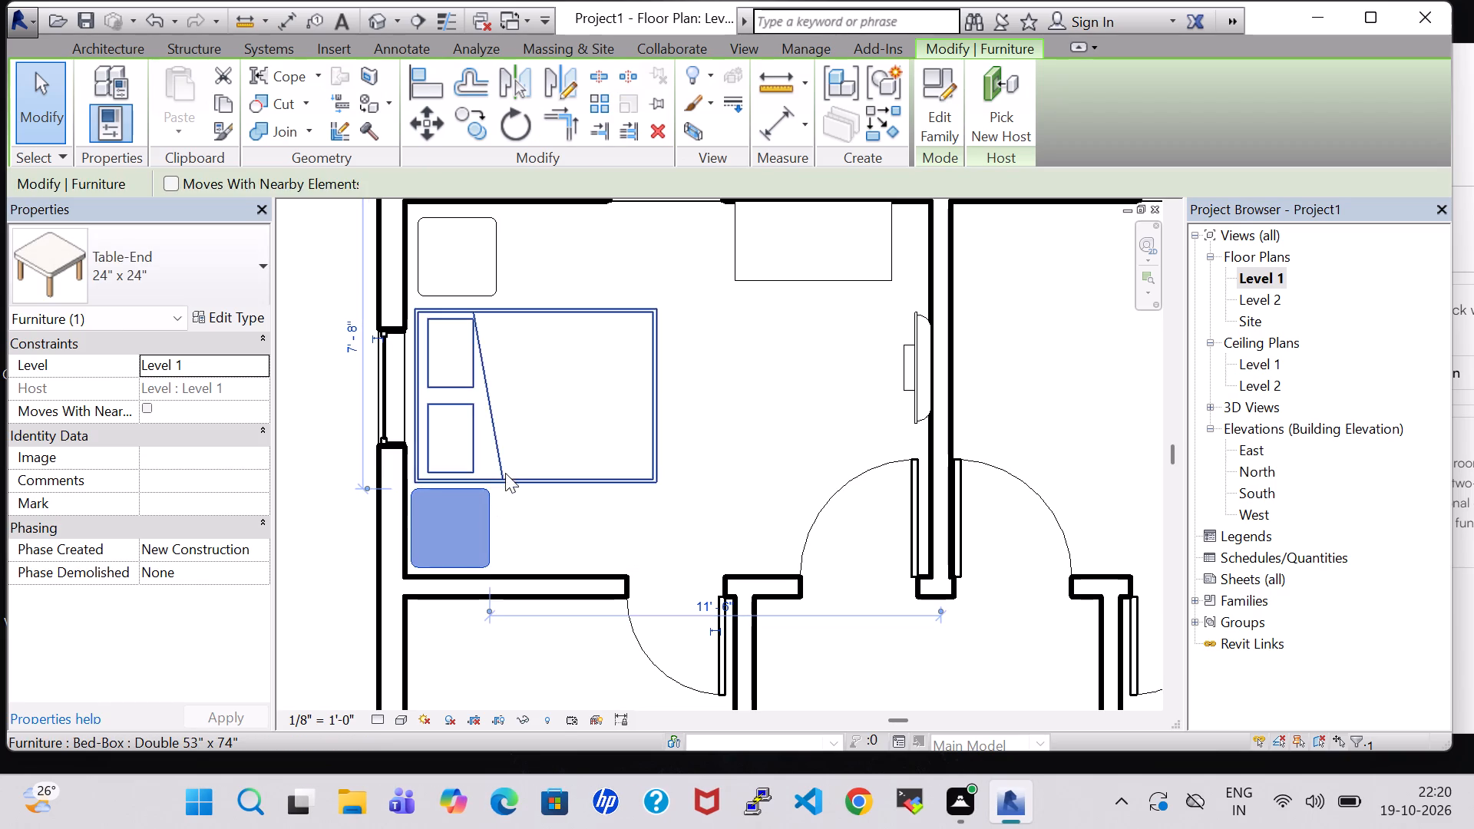
left_click(505, 468)
key("Left")
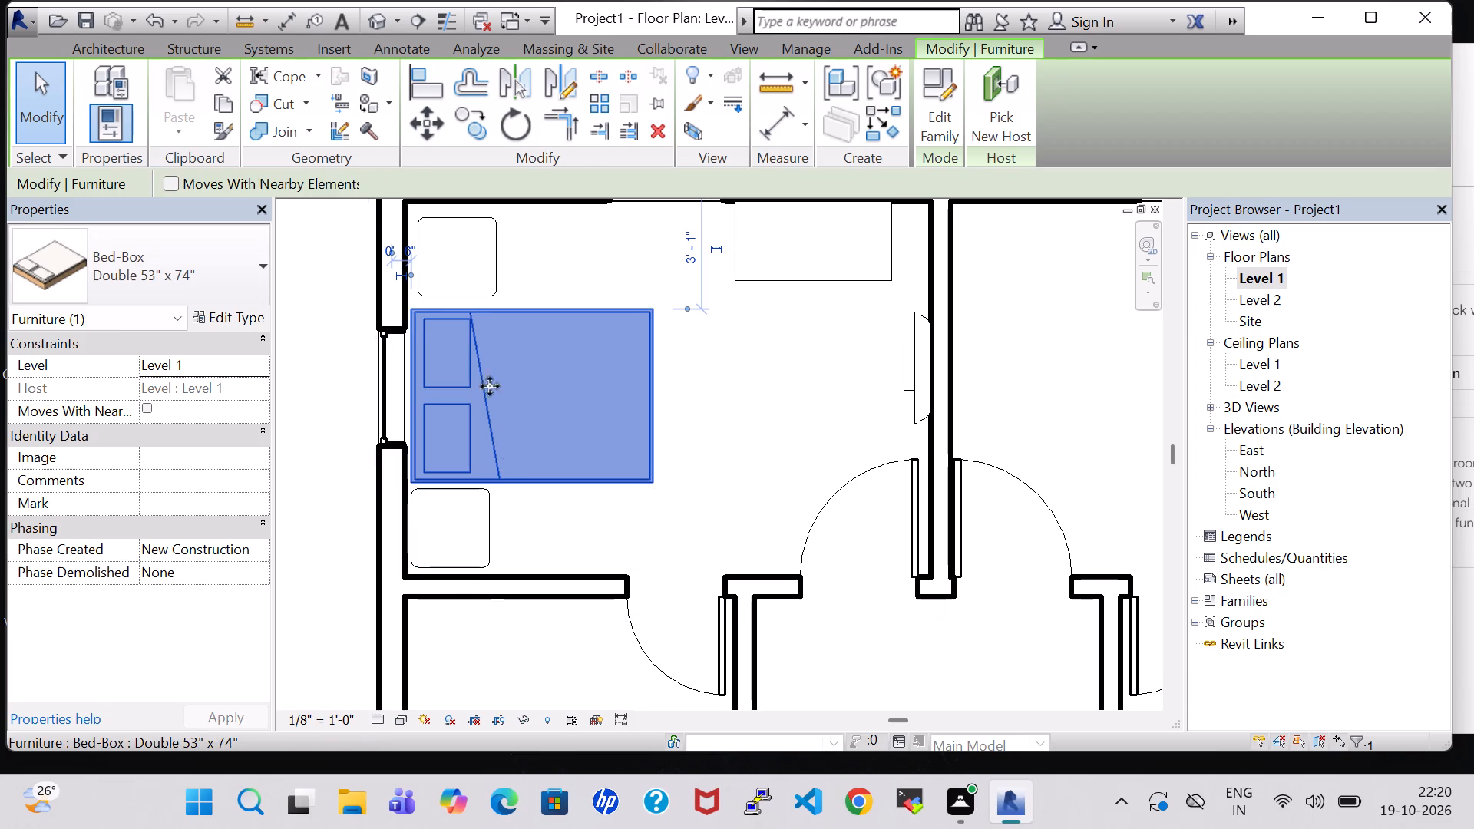
left_click(461, 263)
key("Left")
key("Left")
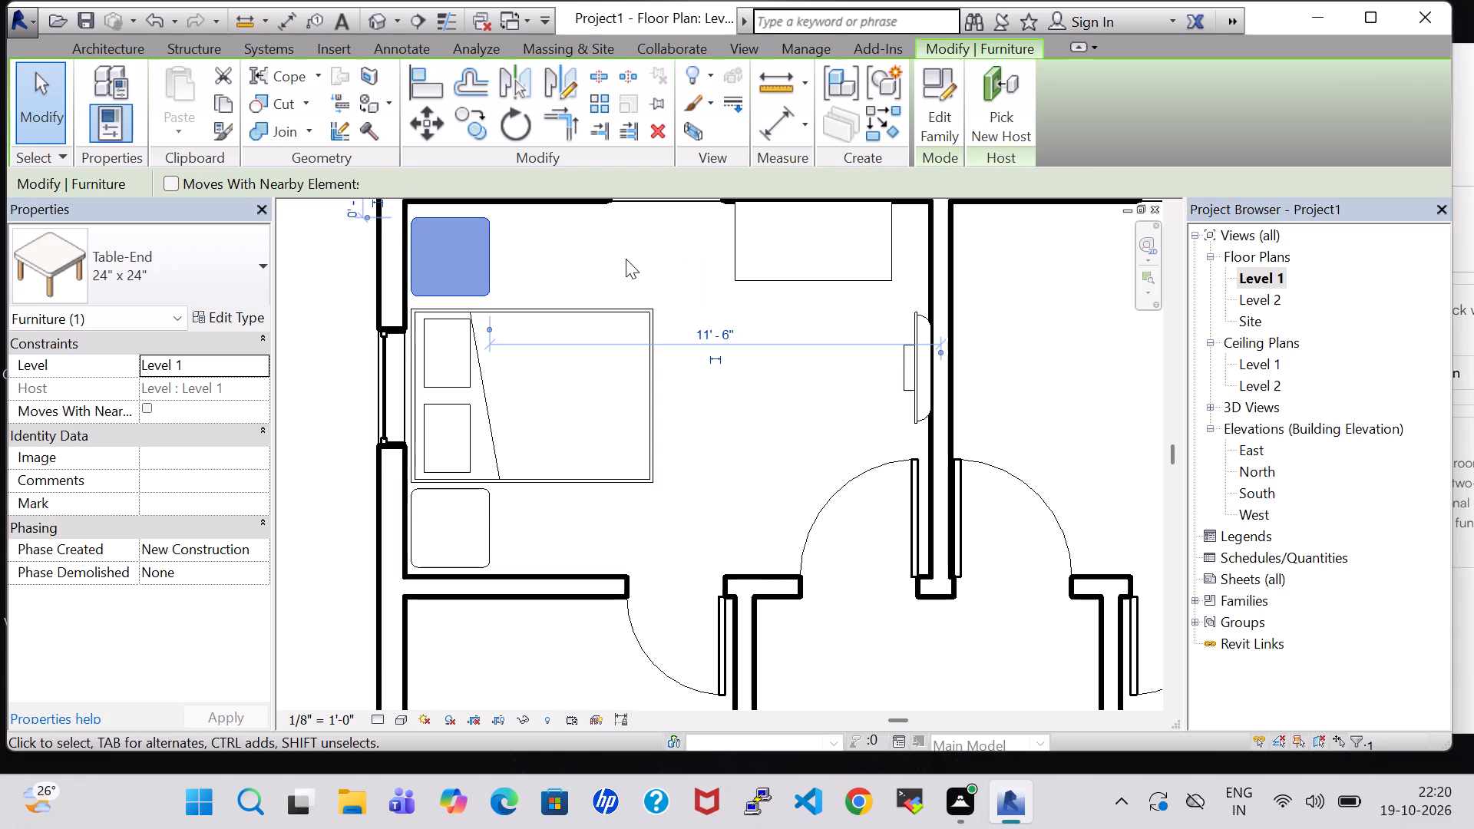
left_click(619, 259)
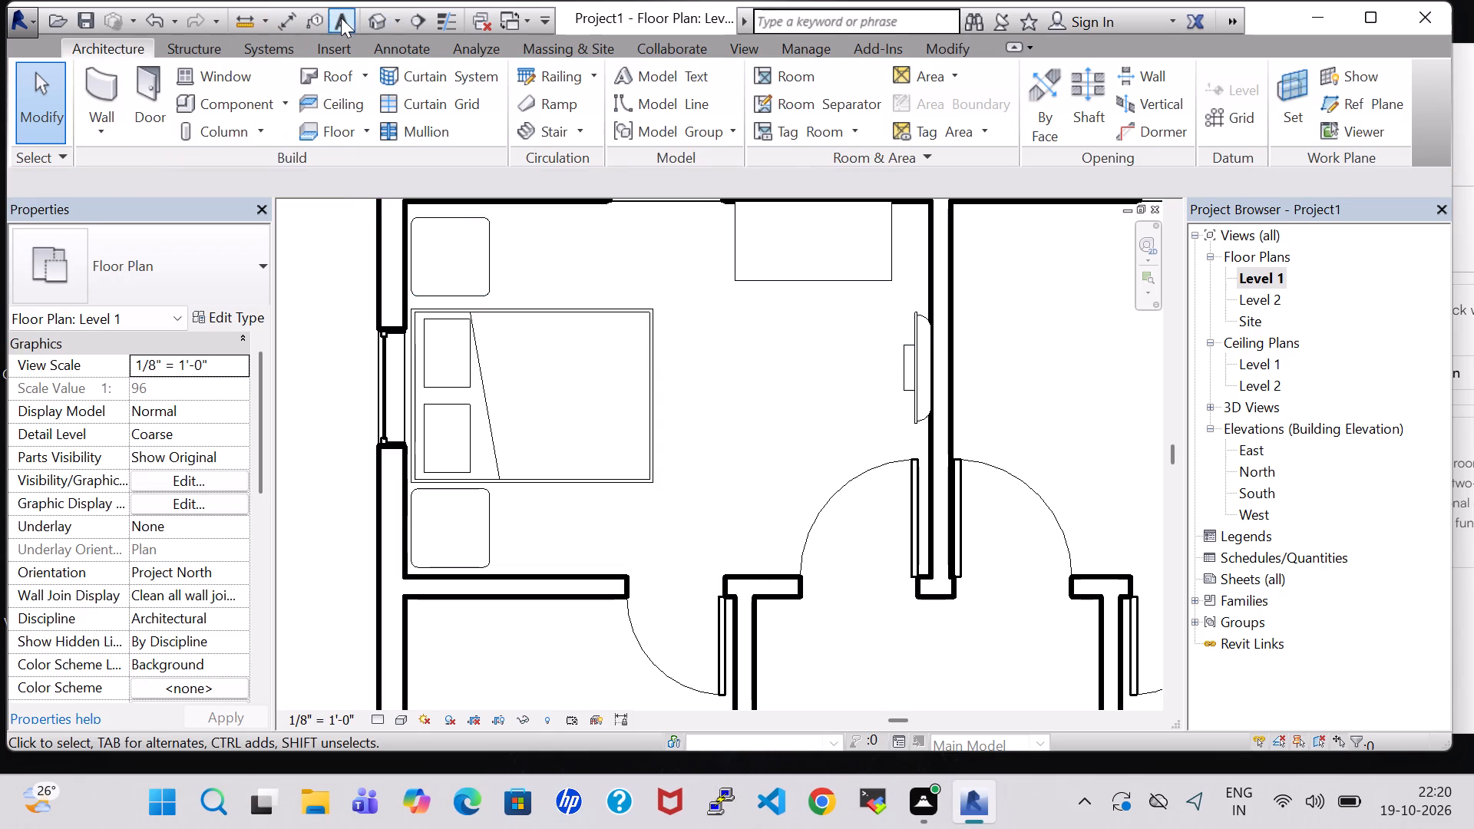
Examine the furnished northwest room from above in the 3D view.
left_click(382, 22)
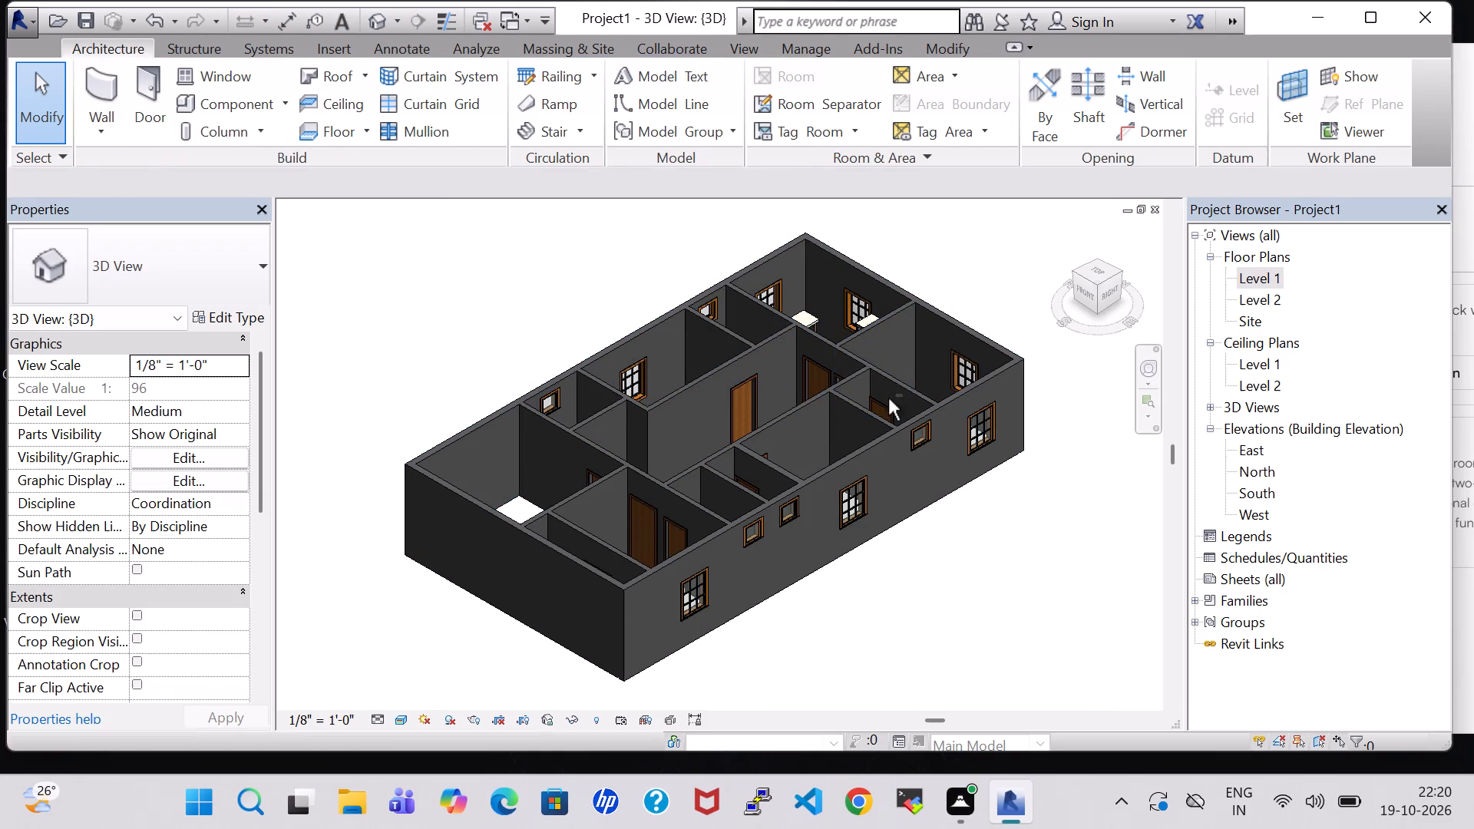
middle_click_drag(933, 253, 922, 434, "shift")
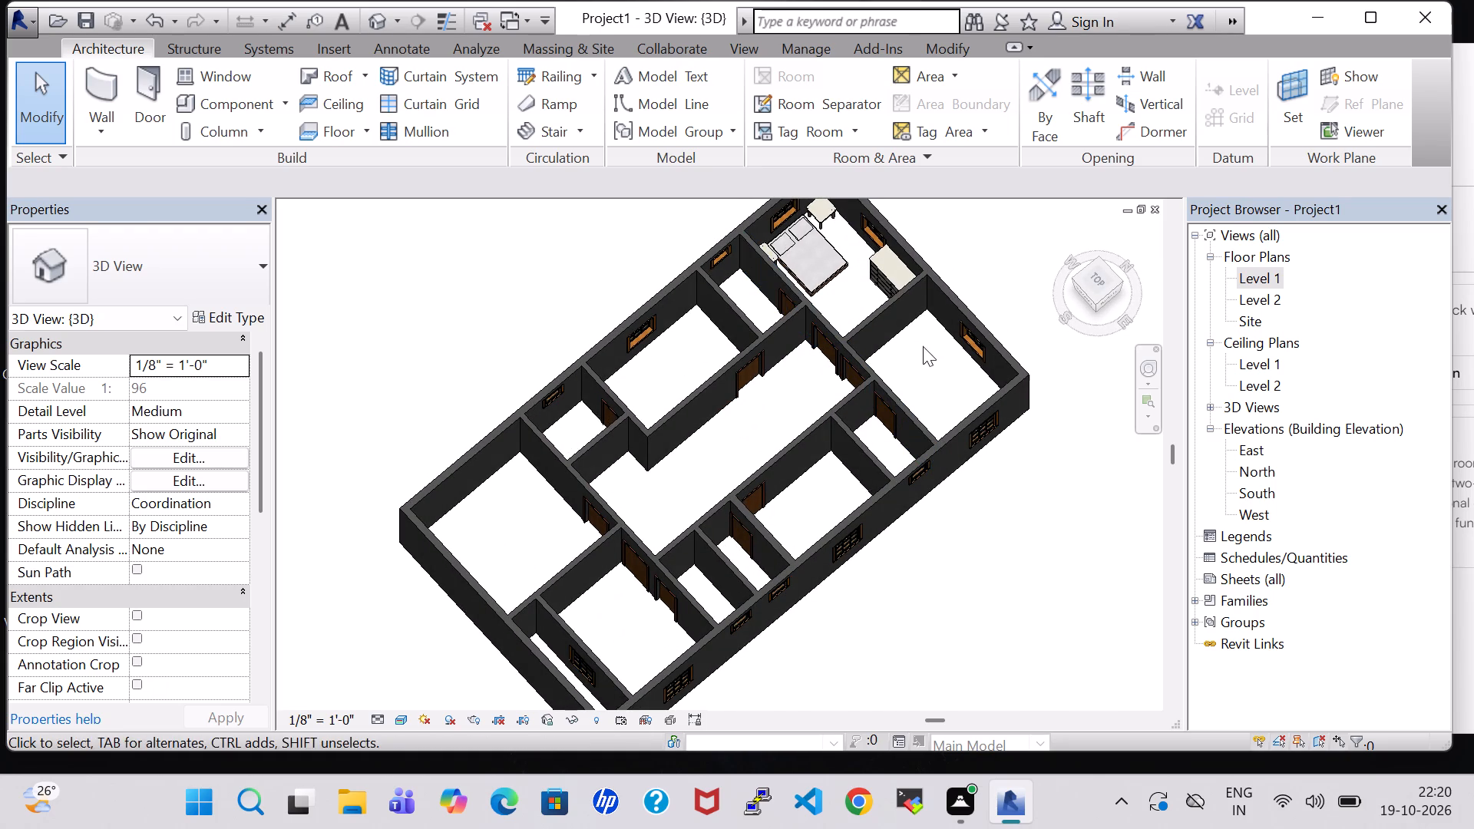
Place a tagged room in the furnished northwest room on the Level 1 floor plan.
double_click(1264, 284)
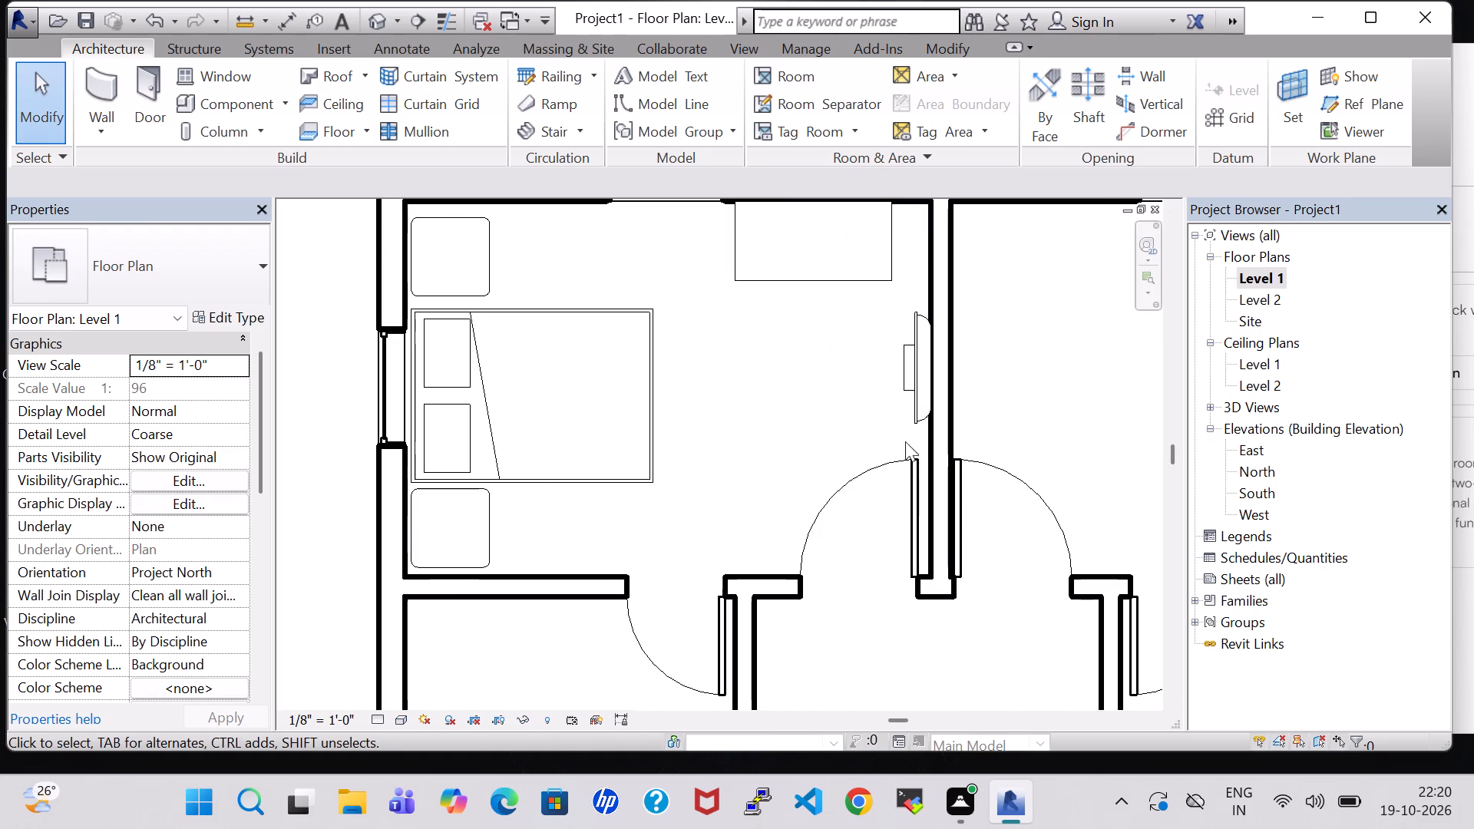
scroll(865, 439, "down", 2)
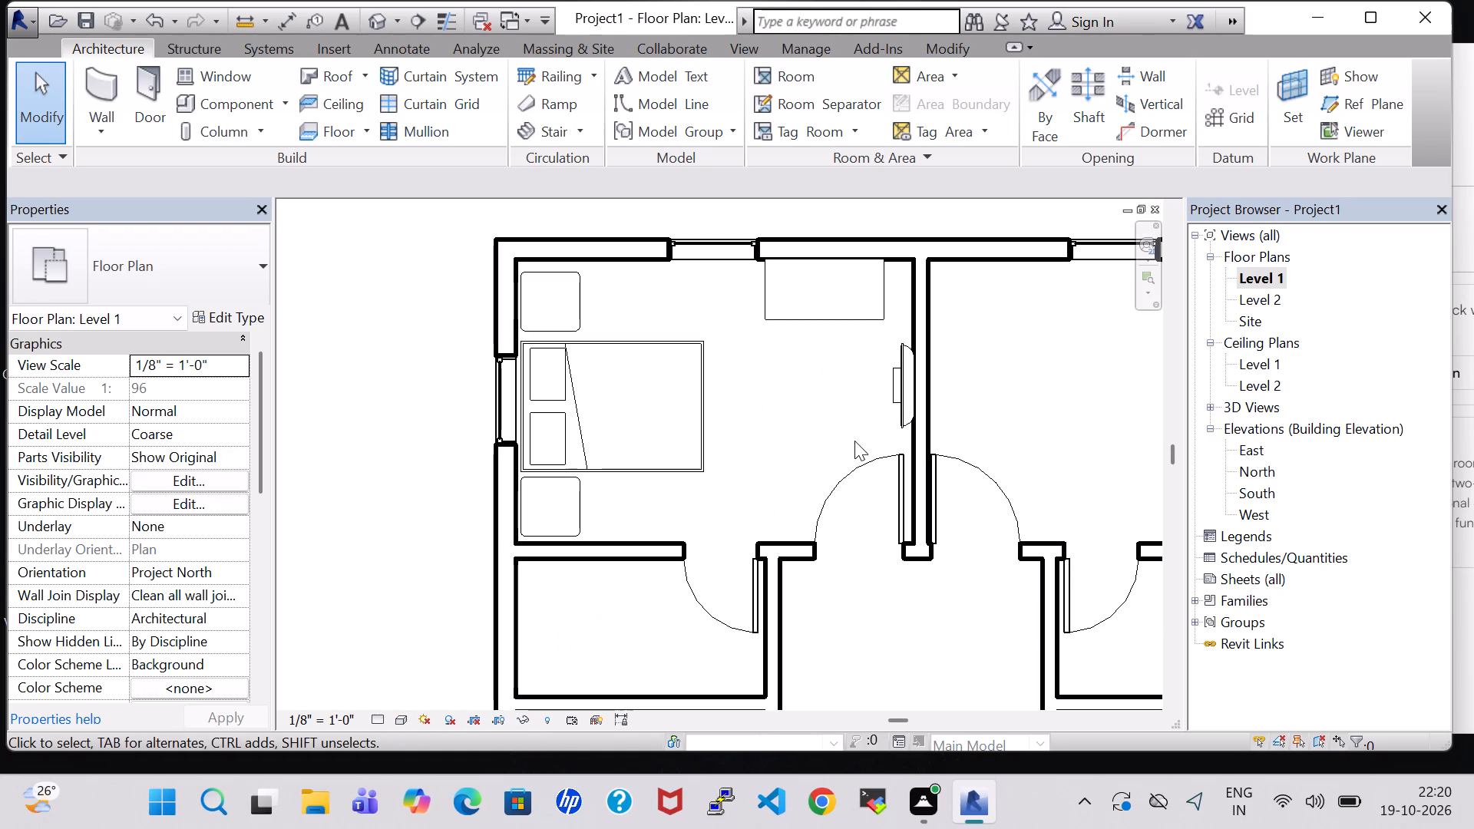
scroll(781, 428, "down", 2)
middle_click(954, 413)
middle_click_drag(870, 391, 858, 388)
scroll(858, 362, "down", 2)
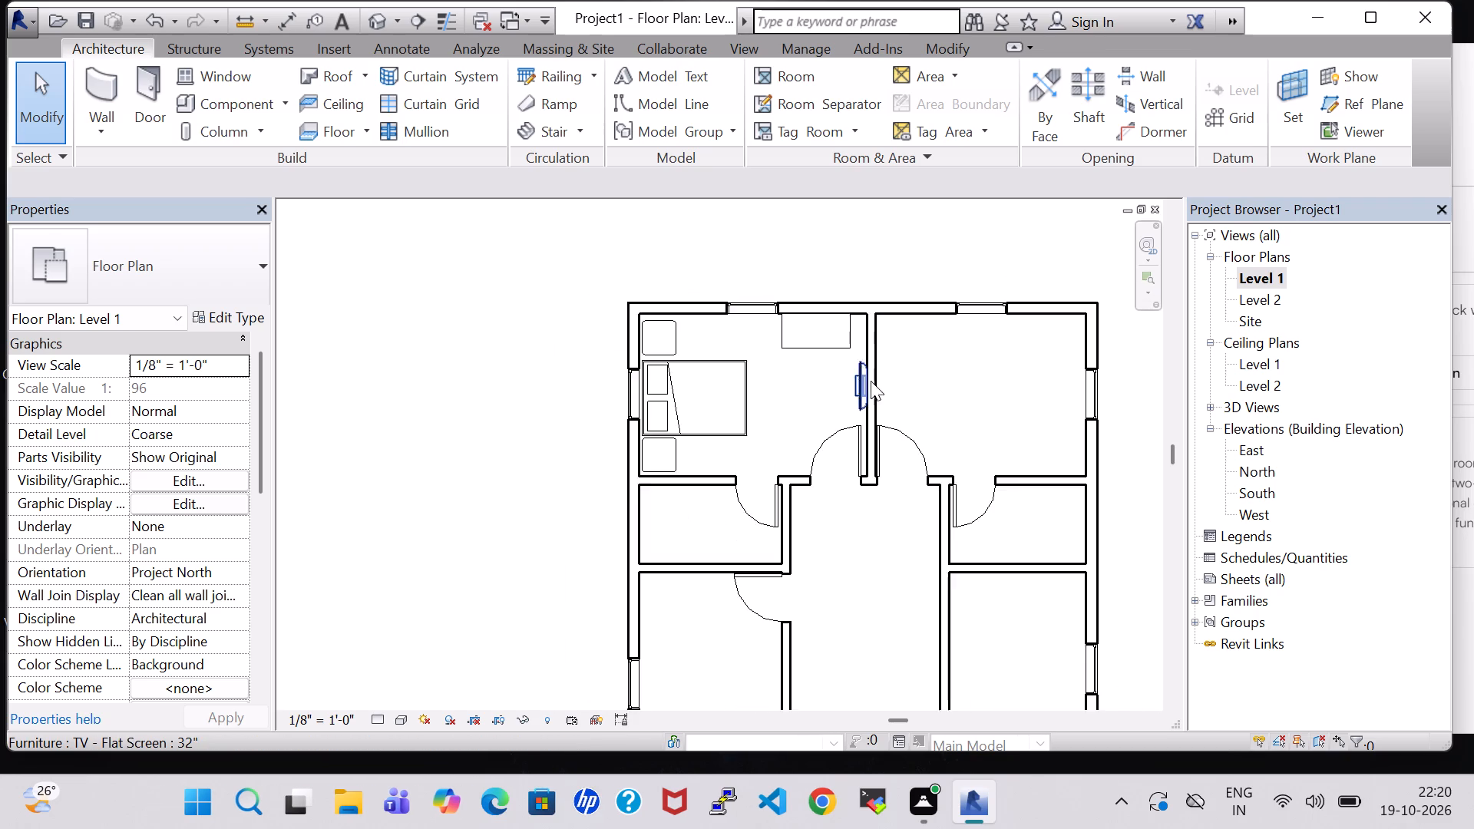
scroll(871, 382, "down", 1)
middle_click(871, 382)
middle_click_drag(871, 382, 765, 354)
middle_click(765, 354)
scroll(666, 372, "up", 5)
middle_click_drag(672, 368, 807, 437)
scroll(806, 437, "up", 2)
scroll(843, 523, "up", 1)
middle_click_drag(843, 523, 997, 477)
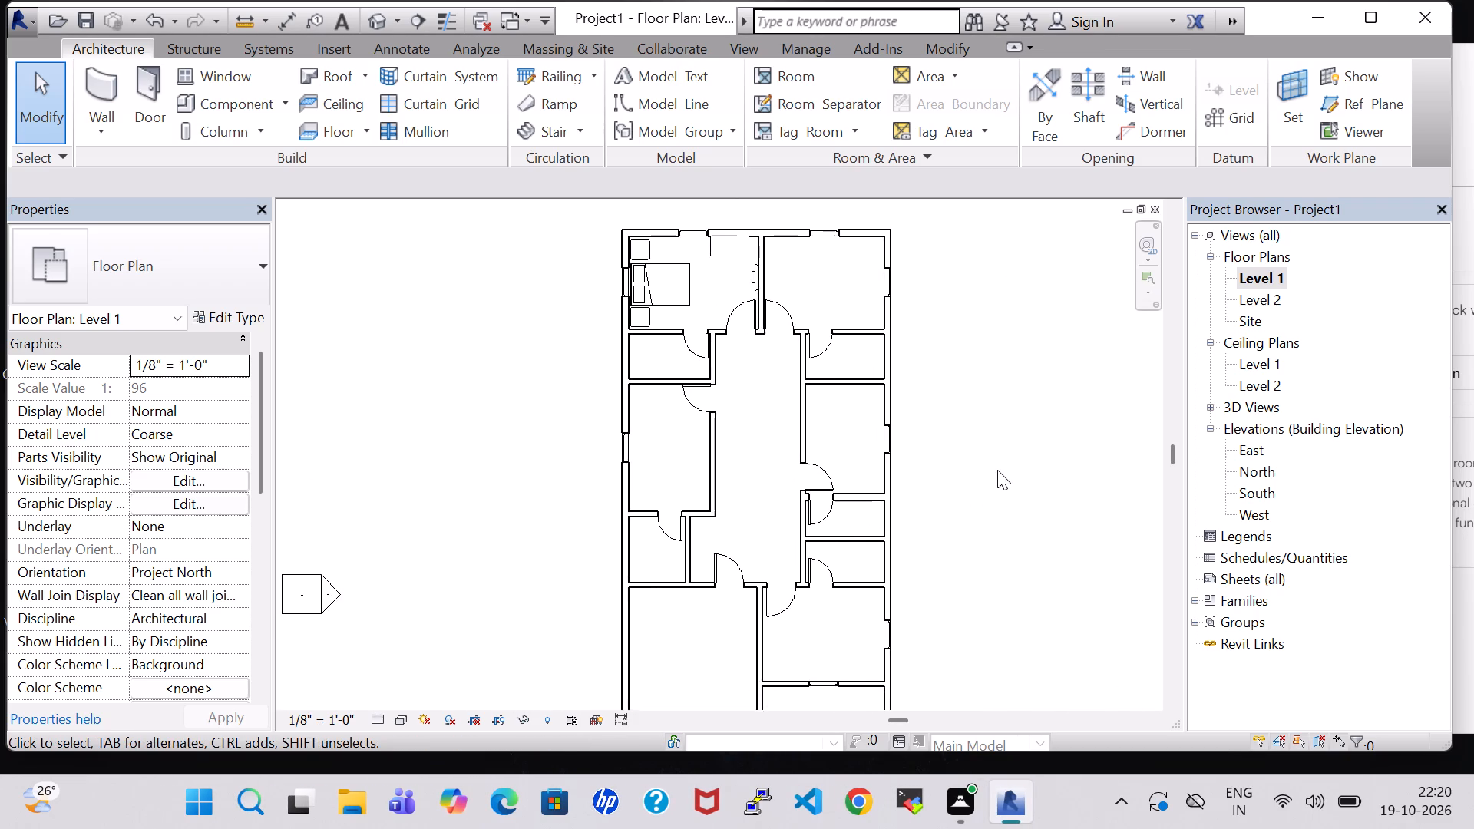
scroll(997, 470, "down", 1)
left_click(787, 66)
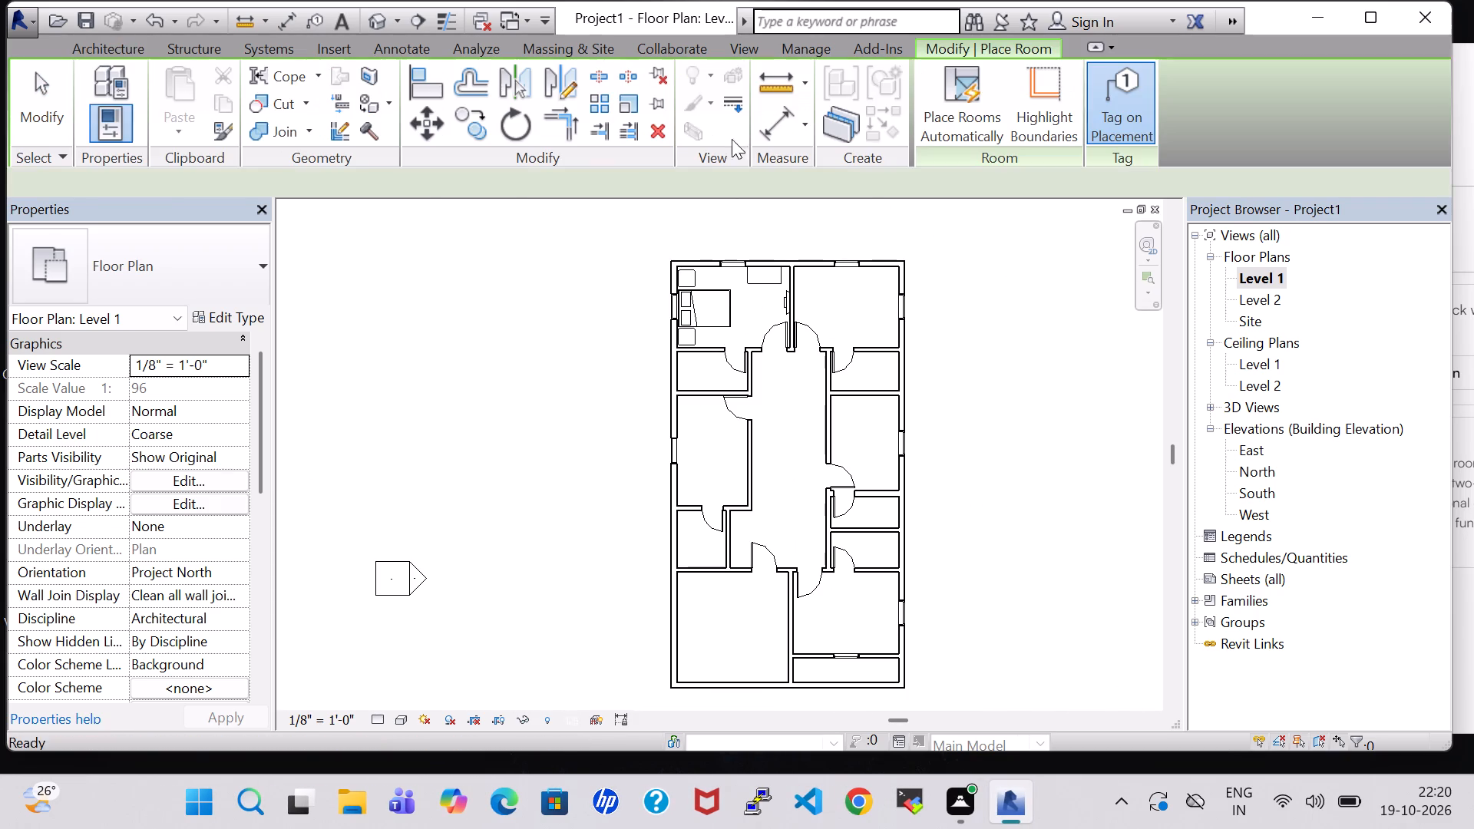
left_click(724, 307)
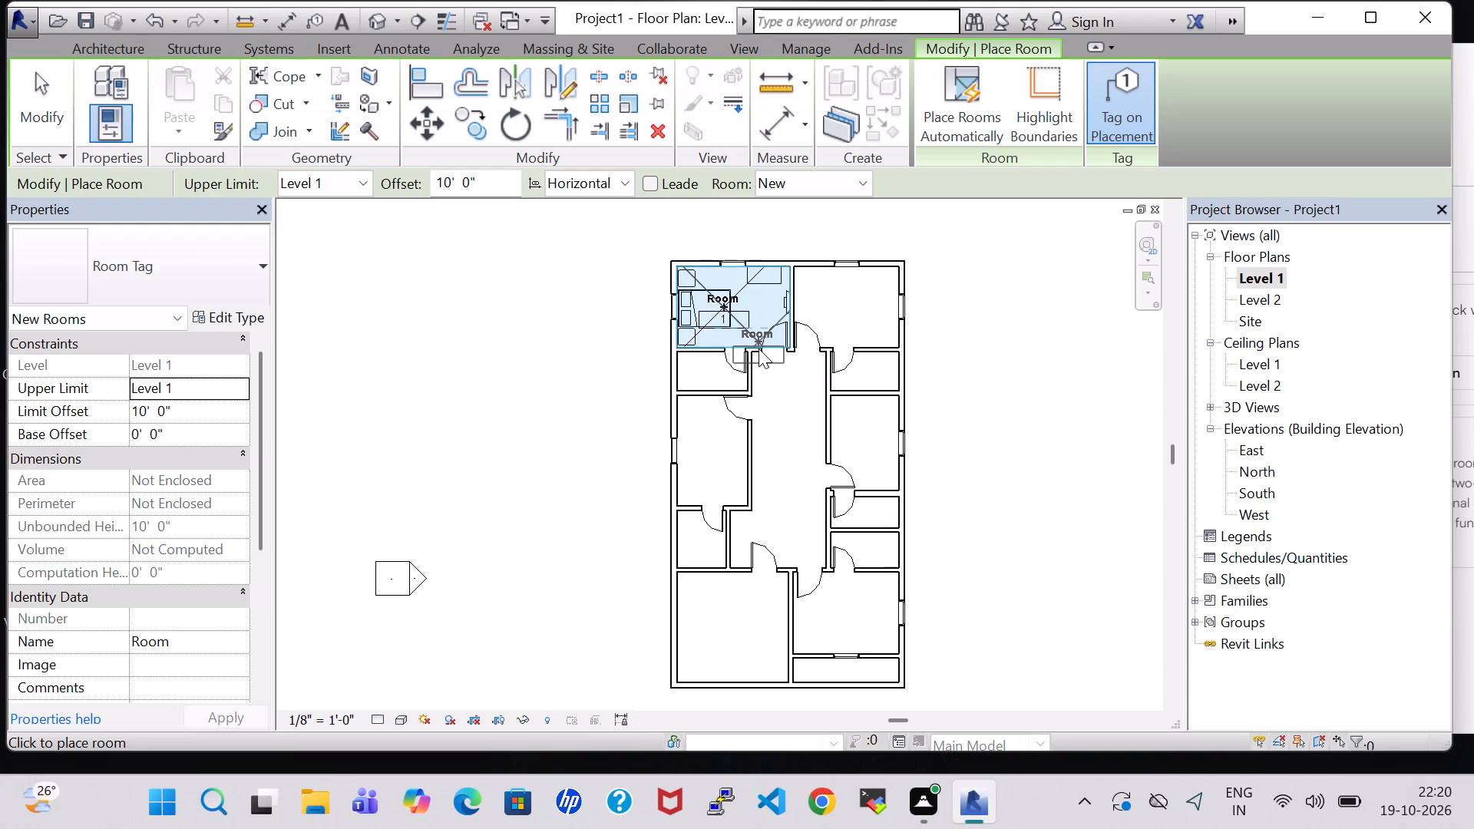
key("Escape")
key("Escape")
Turn off Show Room Number in the type properties of the northwest room's Room Tag.
left_click(735, 300)
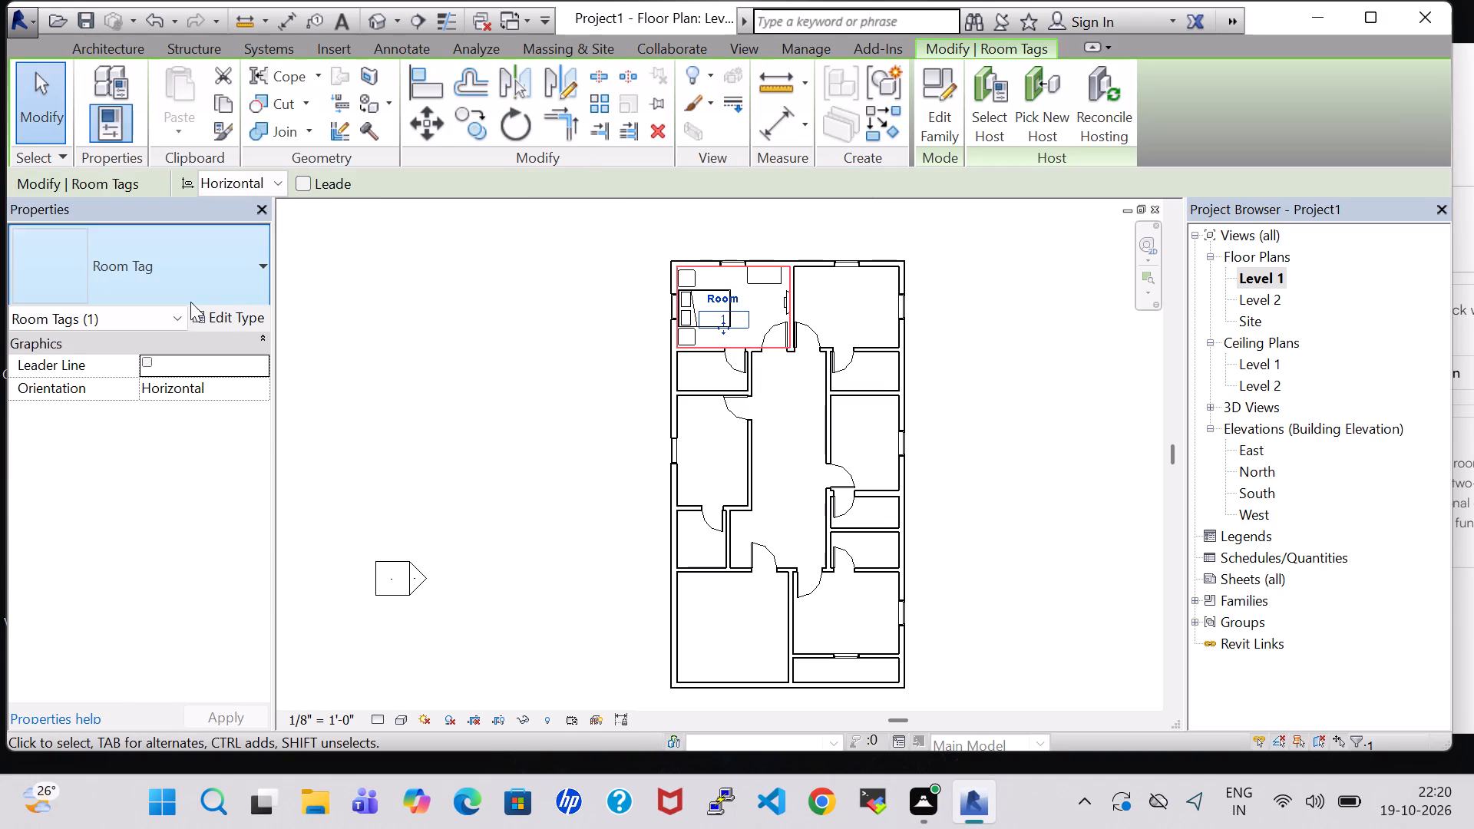
left_click(218, 317)
left_click(1049, 367)
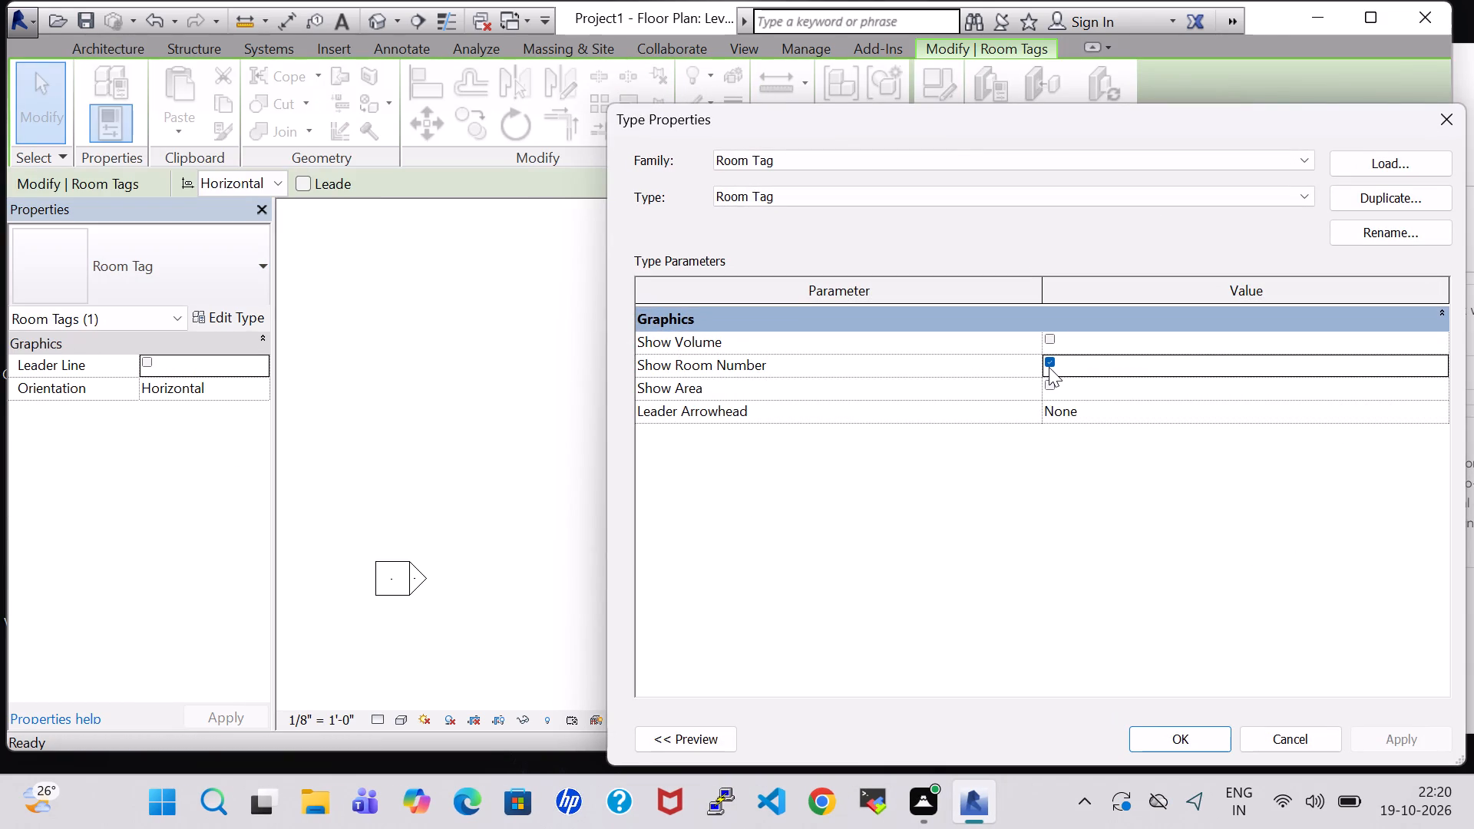
left_click(1053, 357)
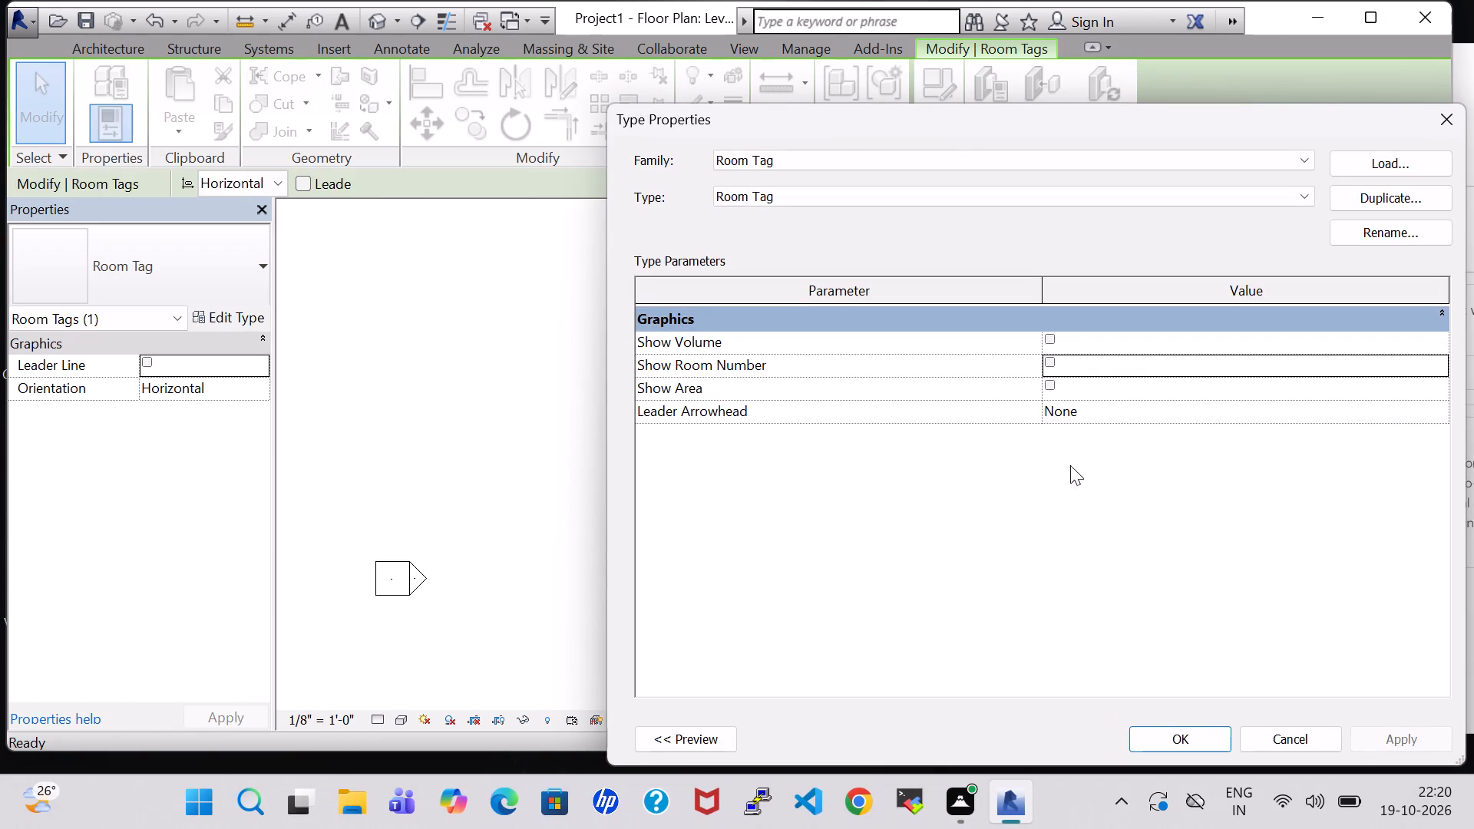
left_click(1159, 739)
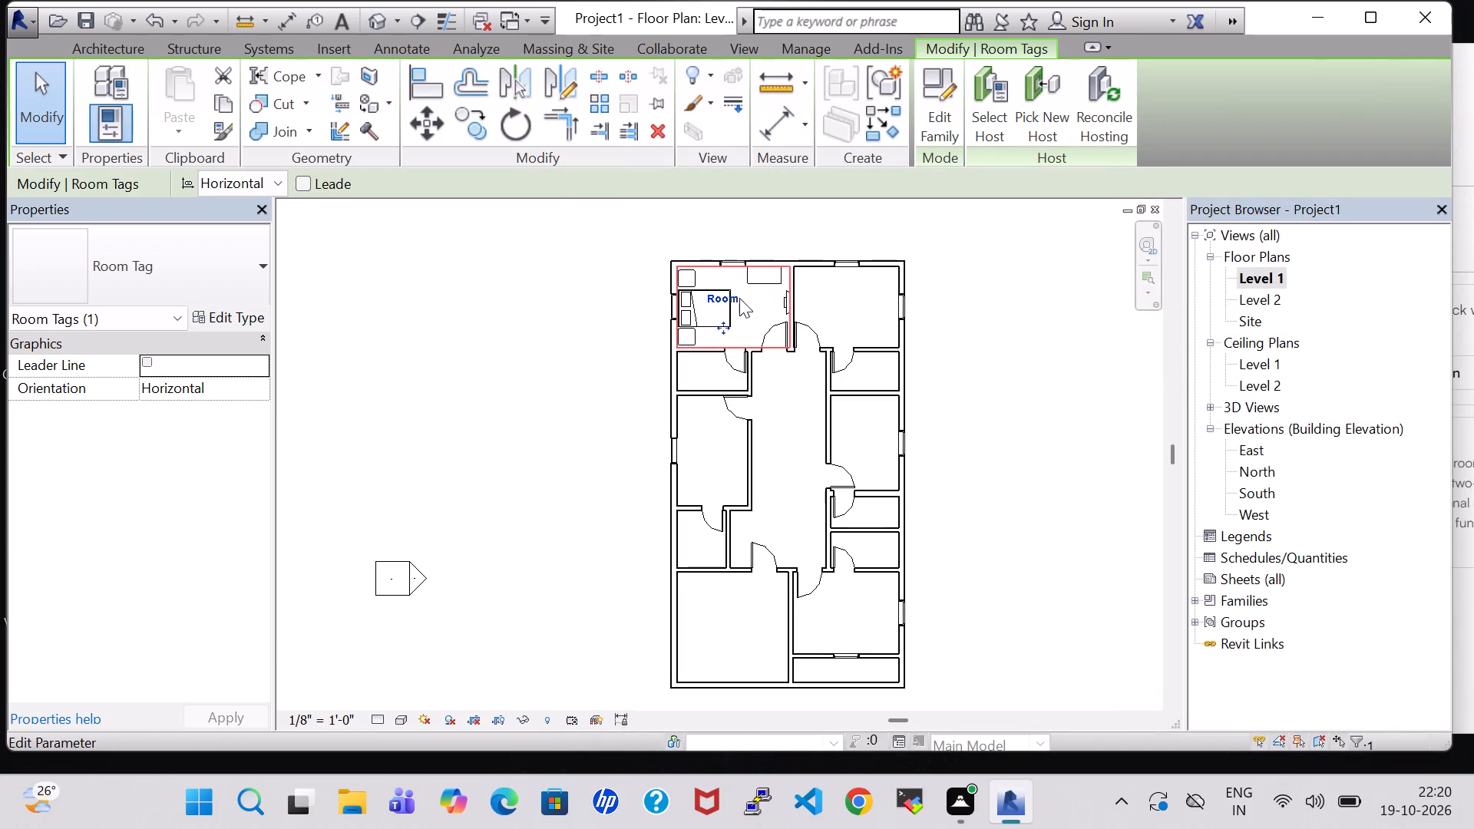
Rename the northwest room as BEDROOM through its room tag.
scroll(726, 300, "up", 5)
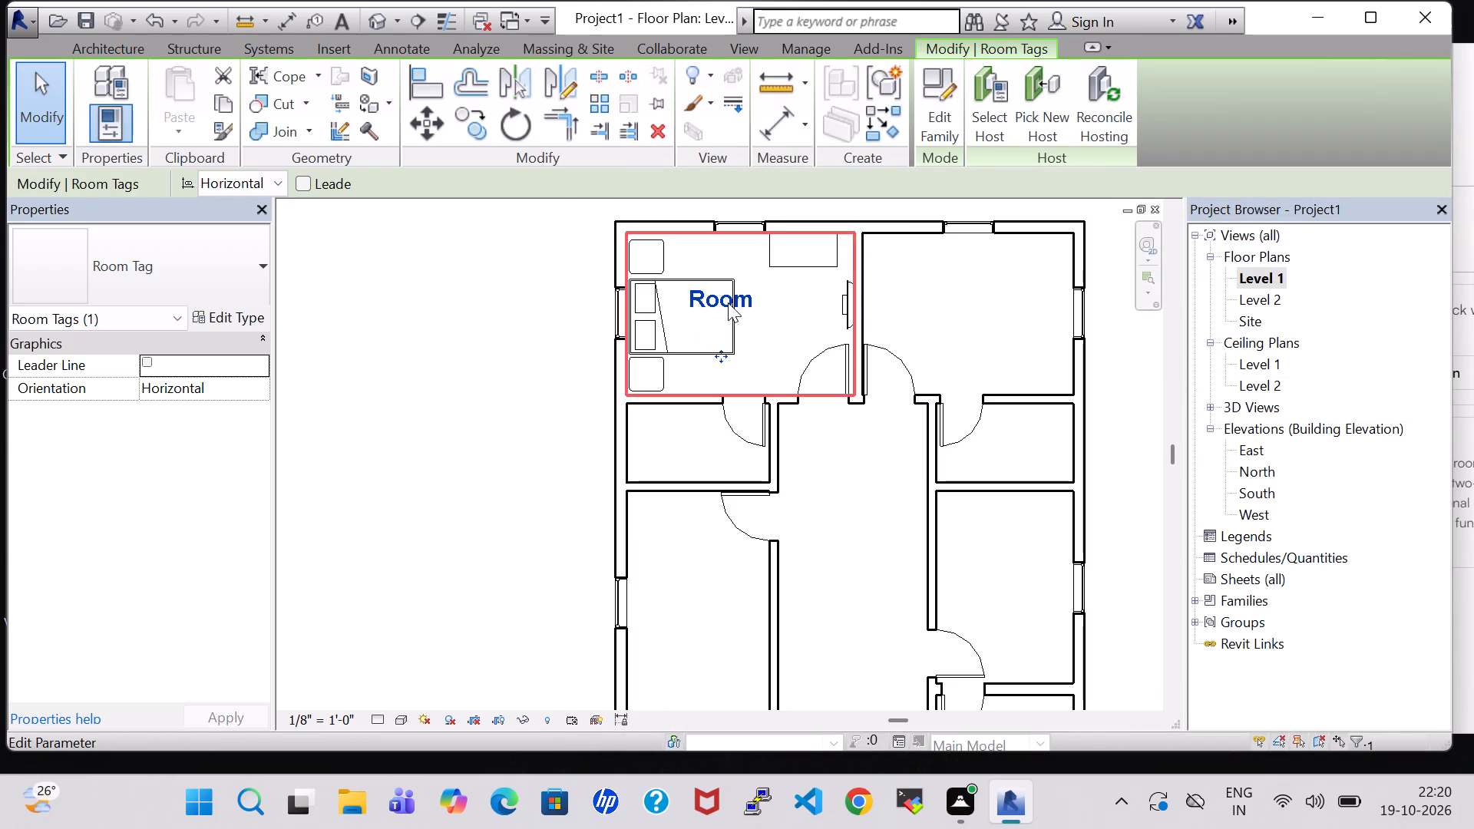
left_click(728, 302)
left_click(728, 302)
key("BackSpace")
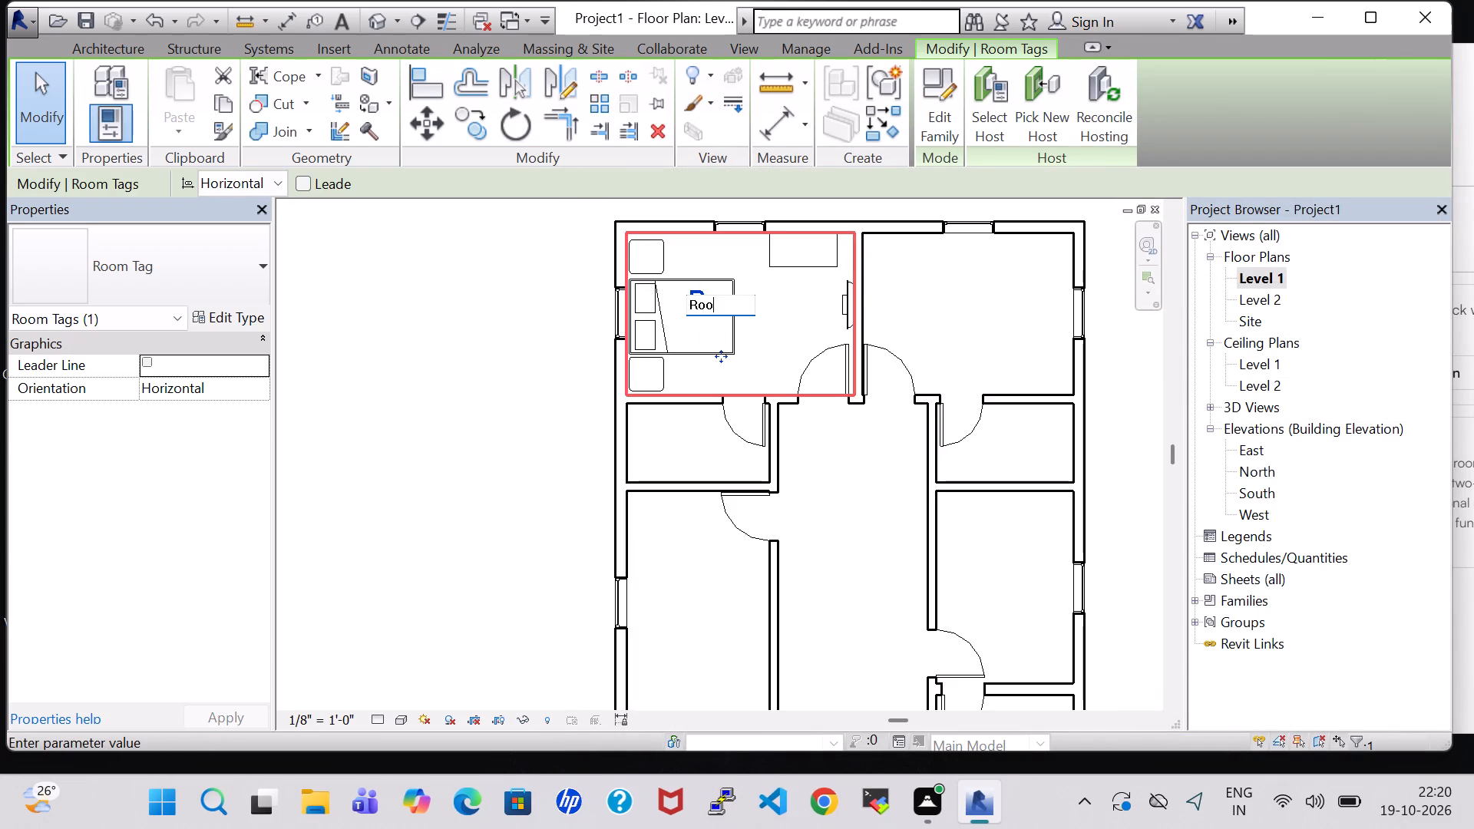
type("BEDROOM")
key("Return")
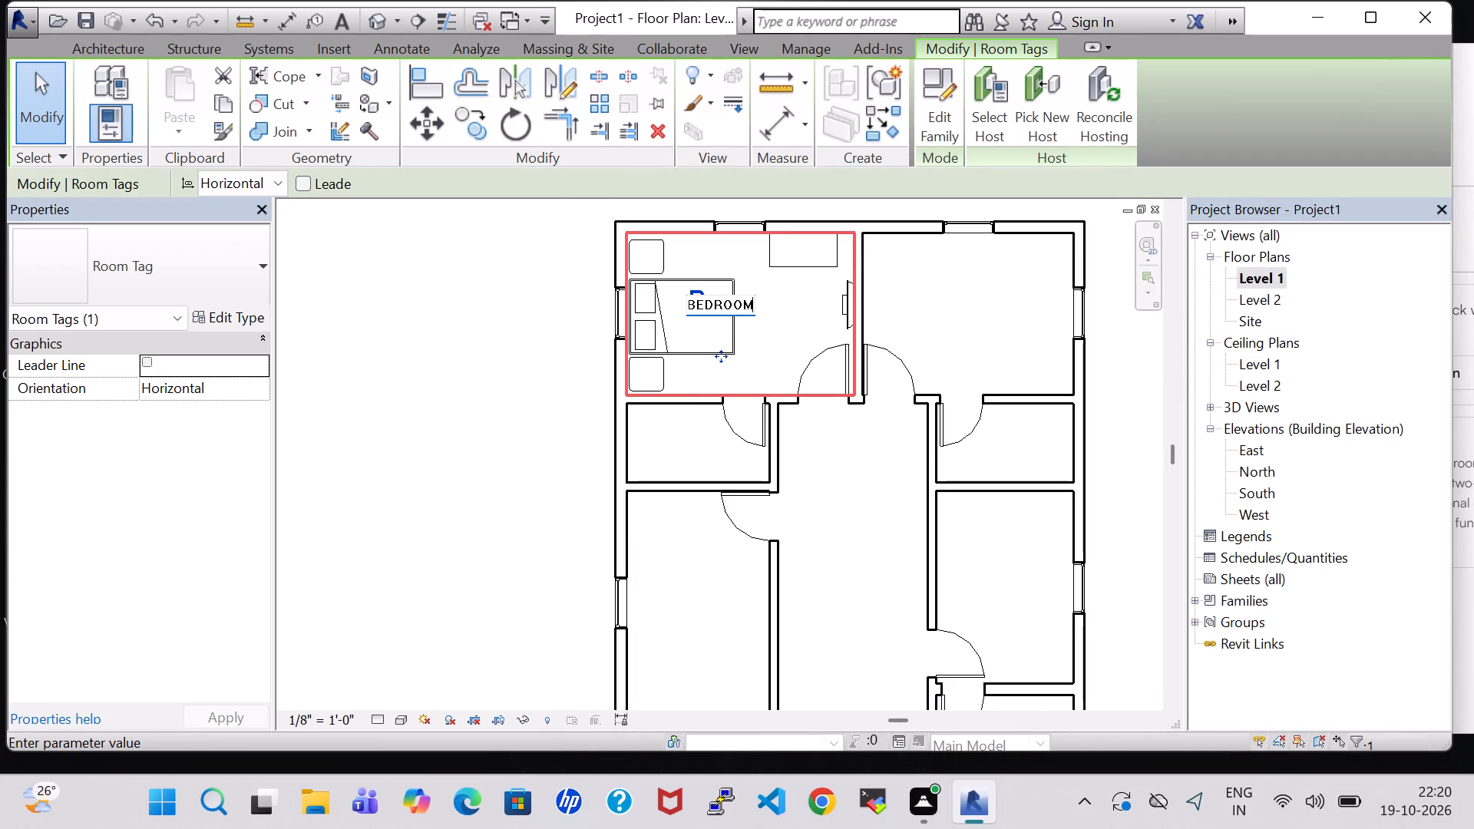
left_click(728, 303)
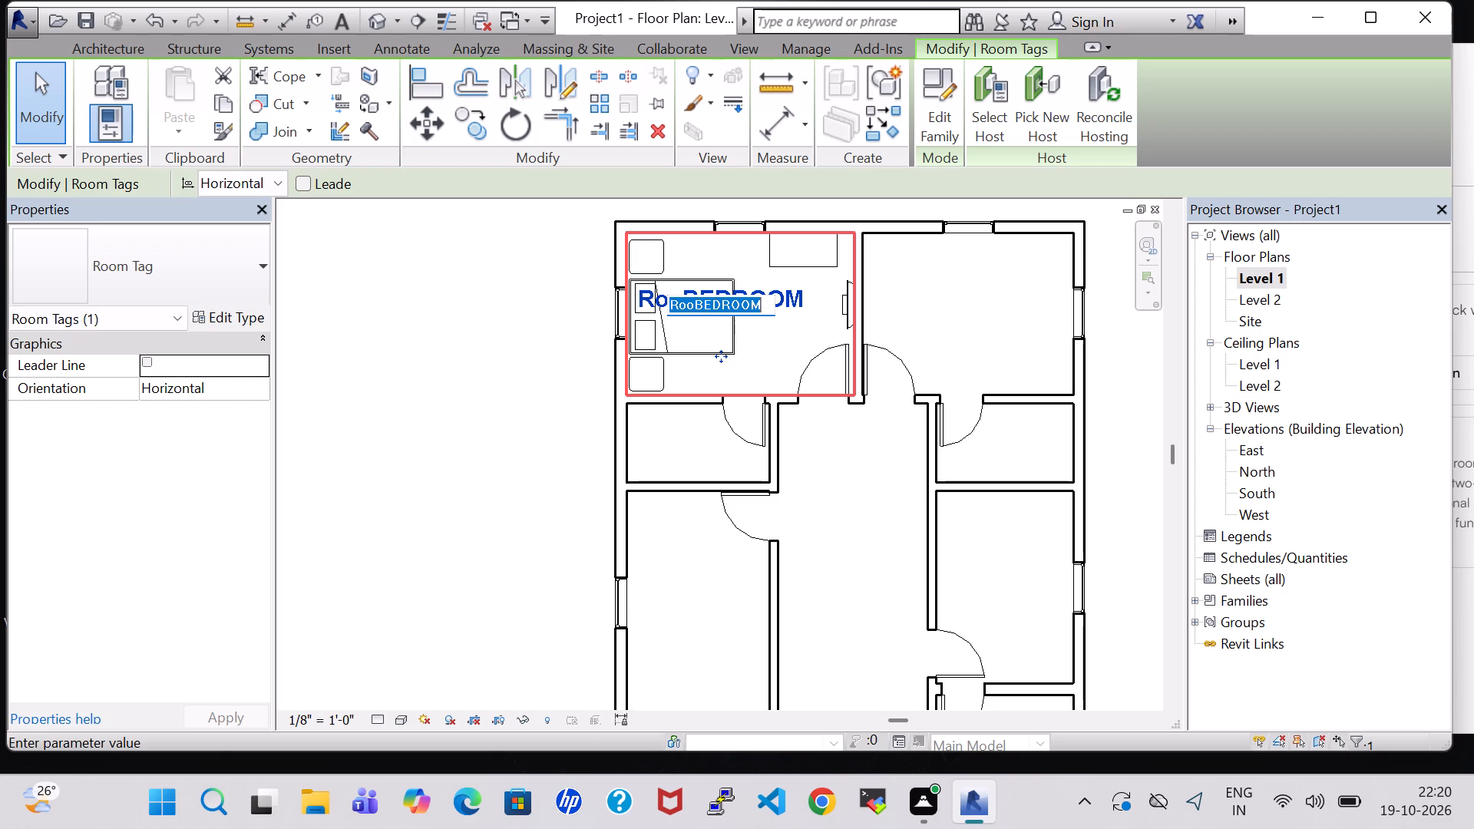
left_click(696, 301)
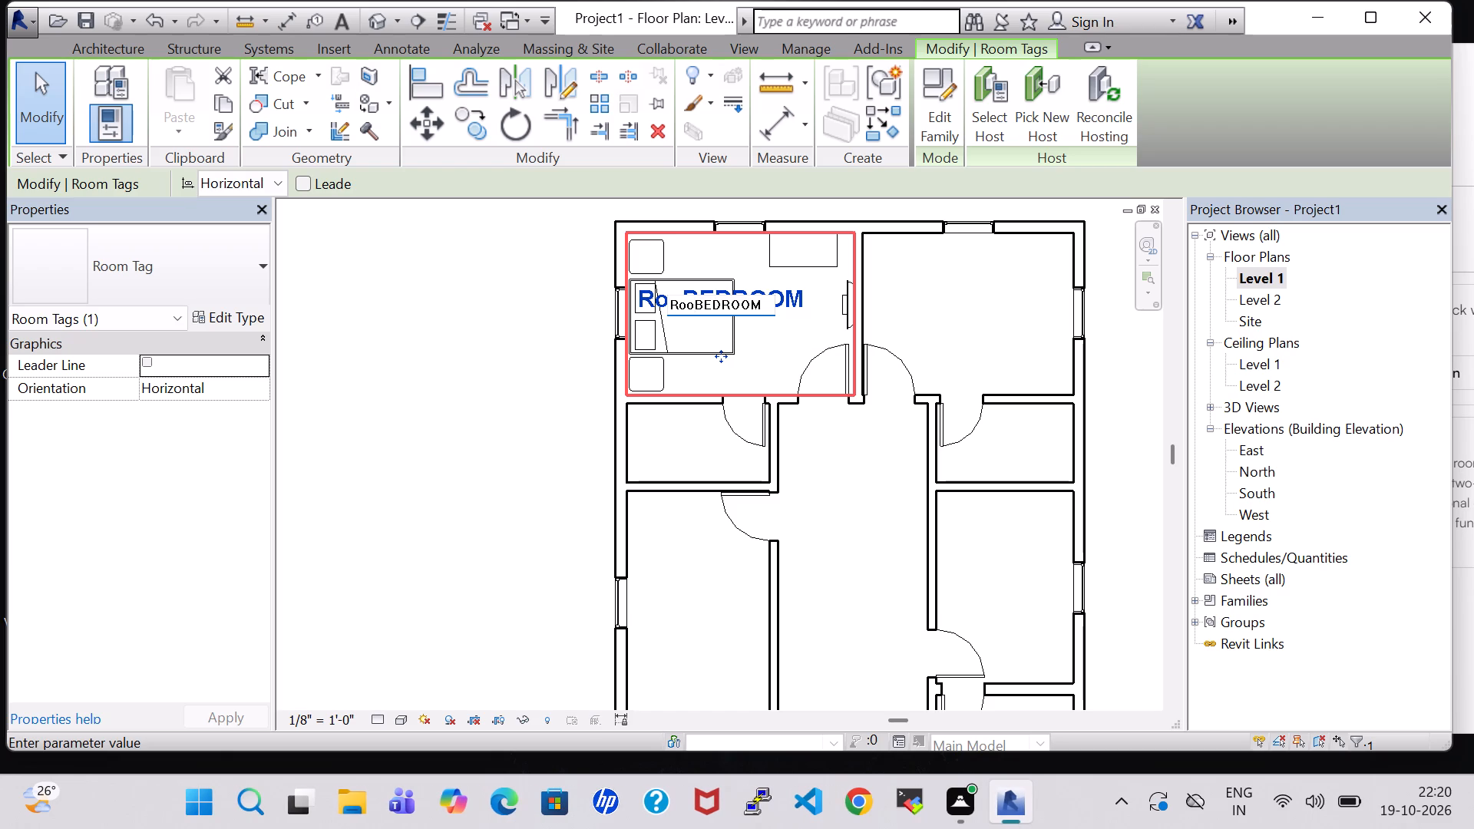
key("BackSpace")
key("BackSpace")
key("BackSpace")
key("Return")
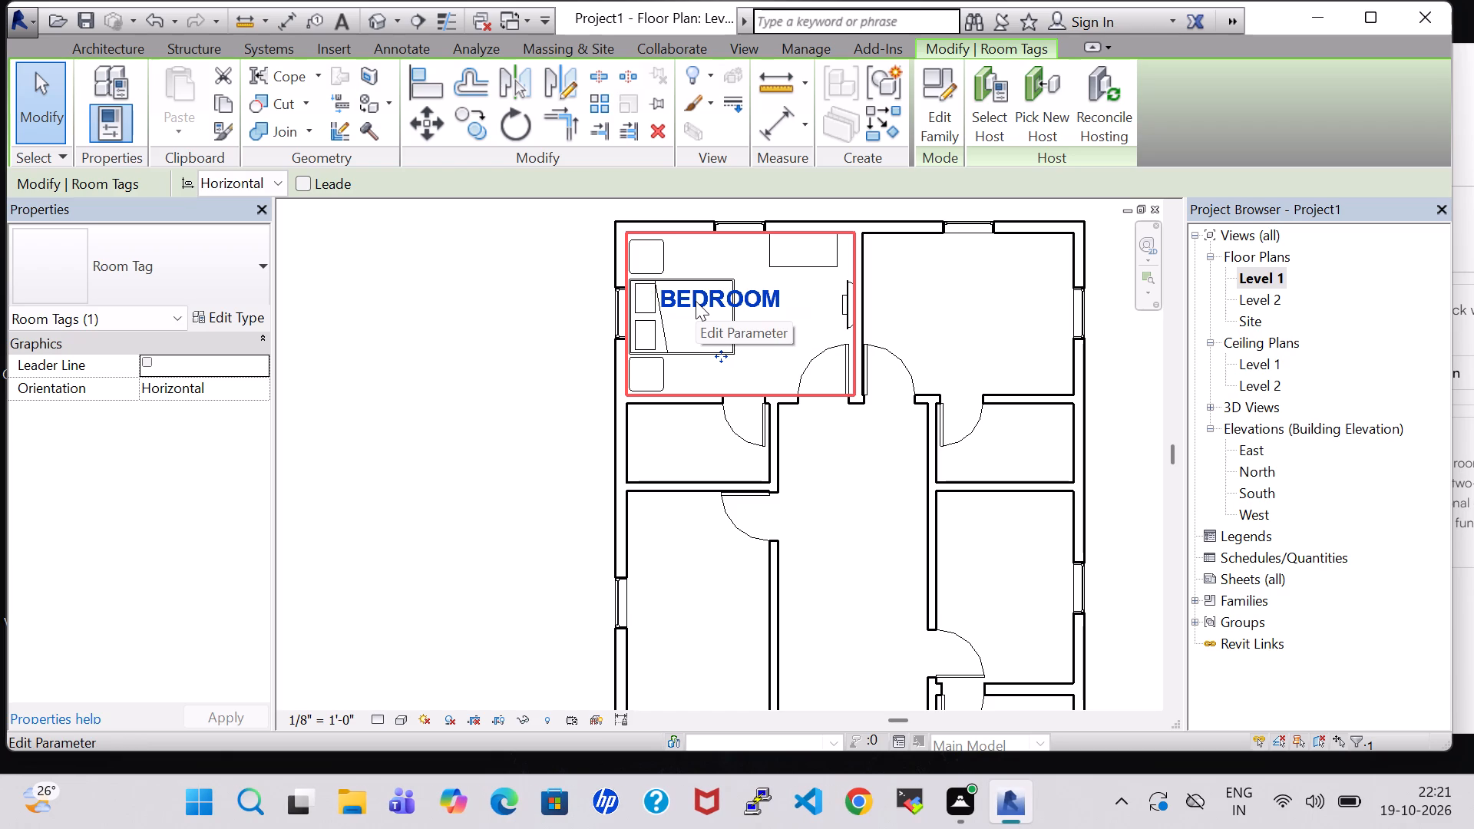
Place a matching 48" x 72" x 24" Dresser in the northeast room, in the corner between the north wall and the dividing wall.
left_click(779, 263)
right_click(779, 263)
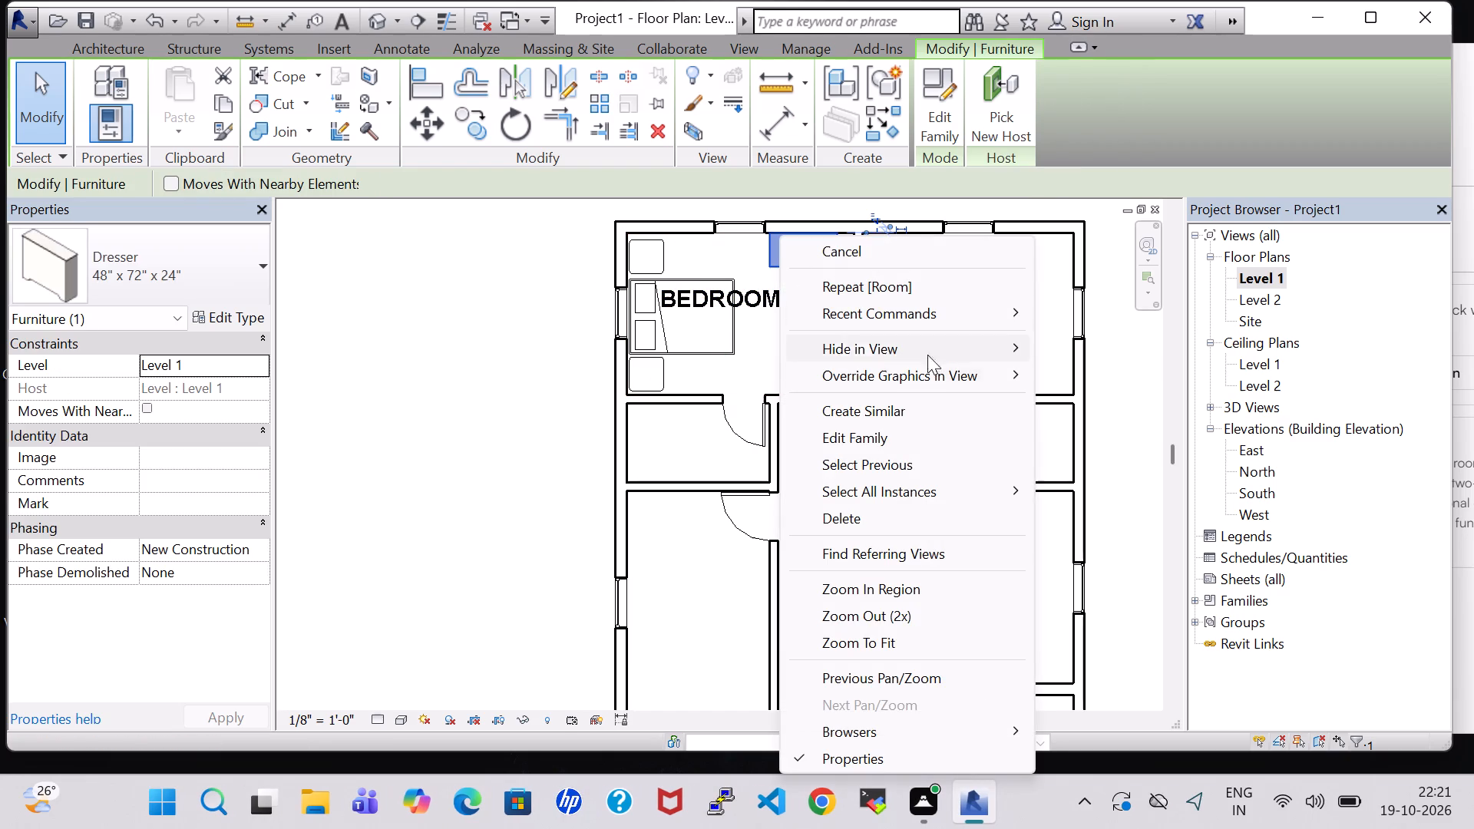
left_click(926, 406)
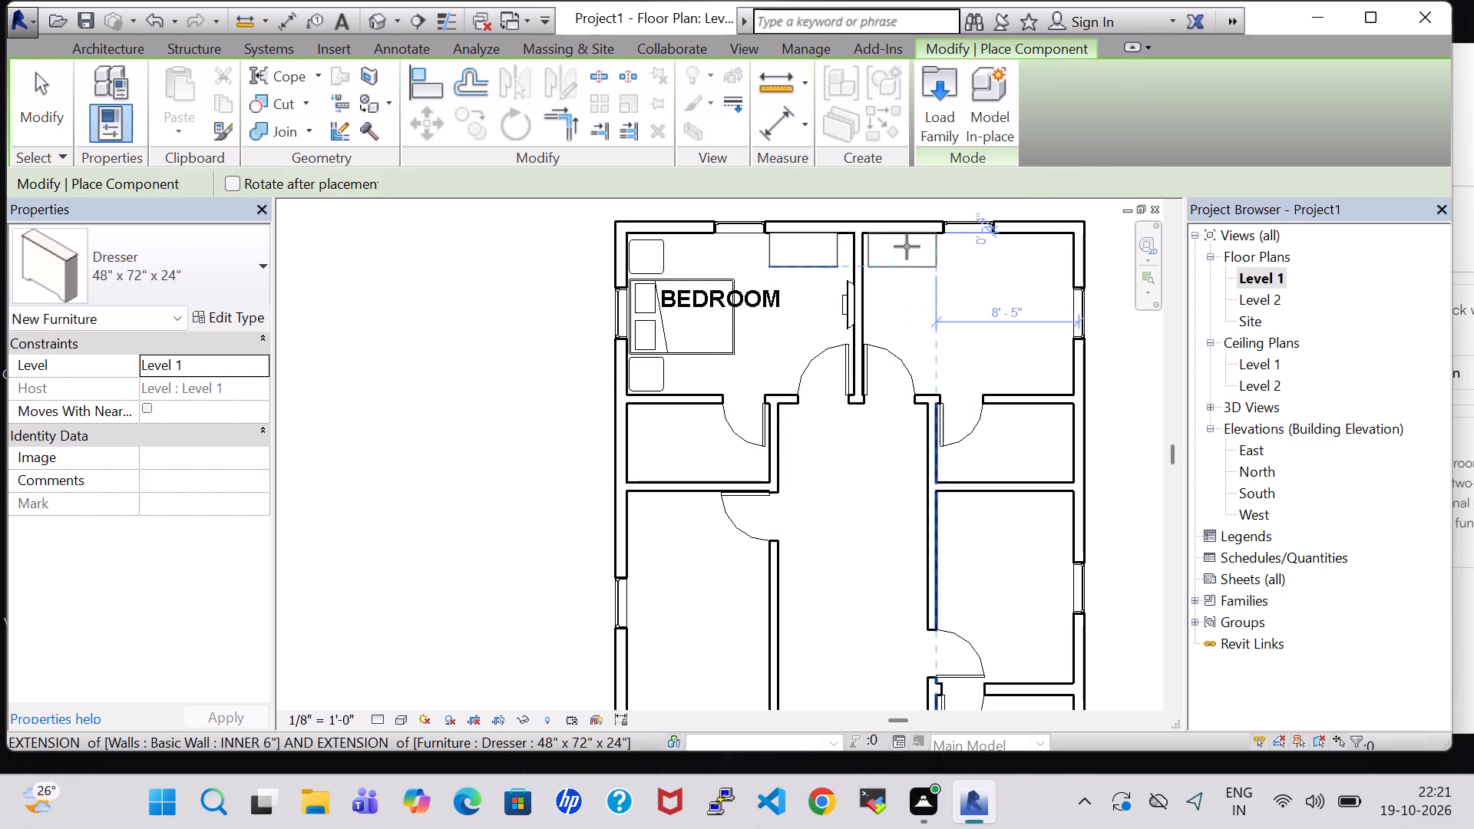
scroll(907, 246, "up", 1)
left_click(907, 246)
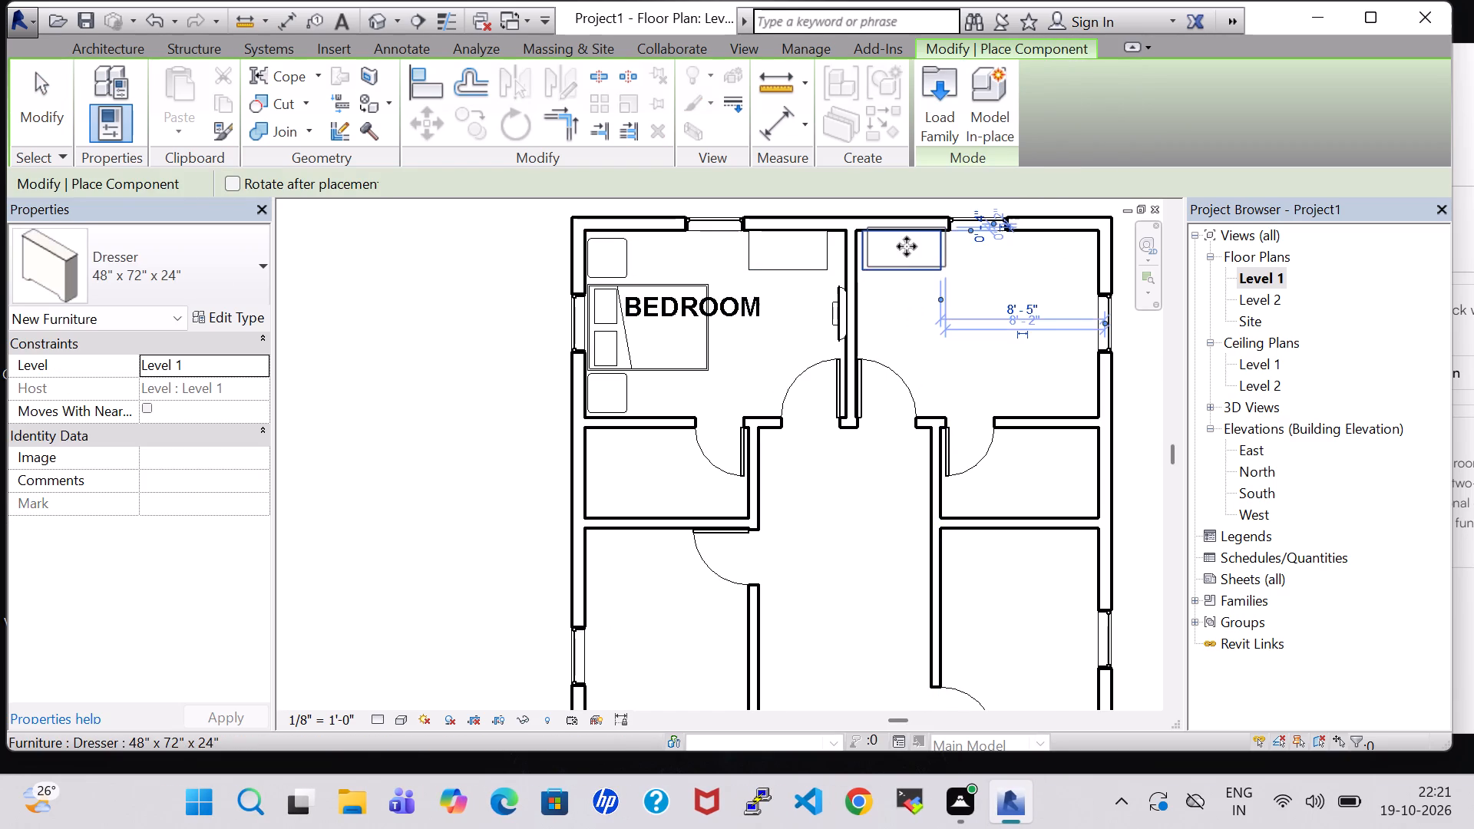
key("Escape")
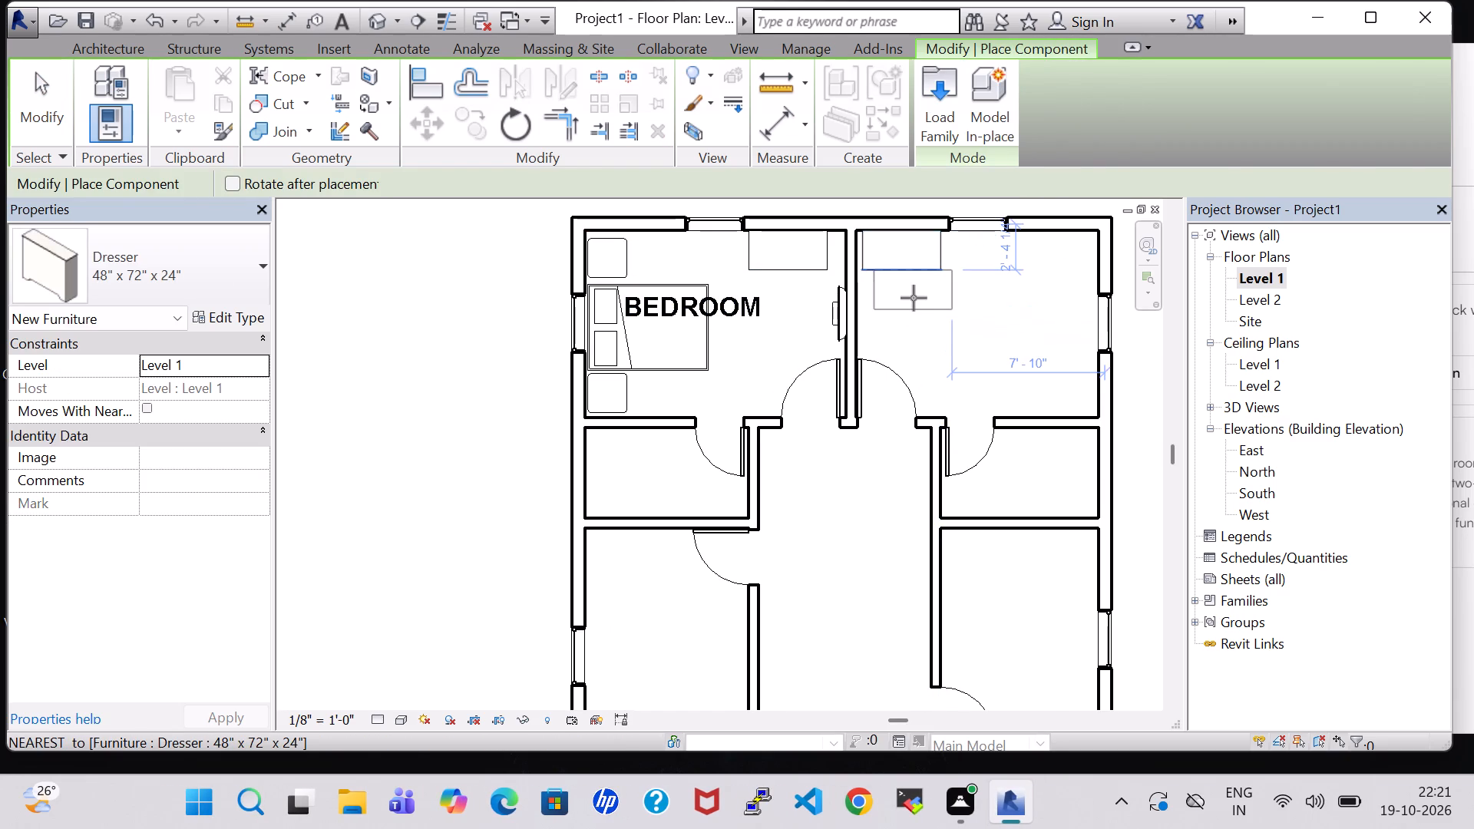
key("Escape")
Place two matching 24" x 24" Table-End units along the northeast room's east wall, one near each corner.
left_click(607, 248)
right_click(607, 248)
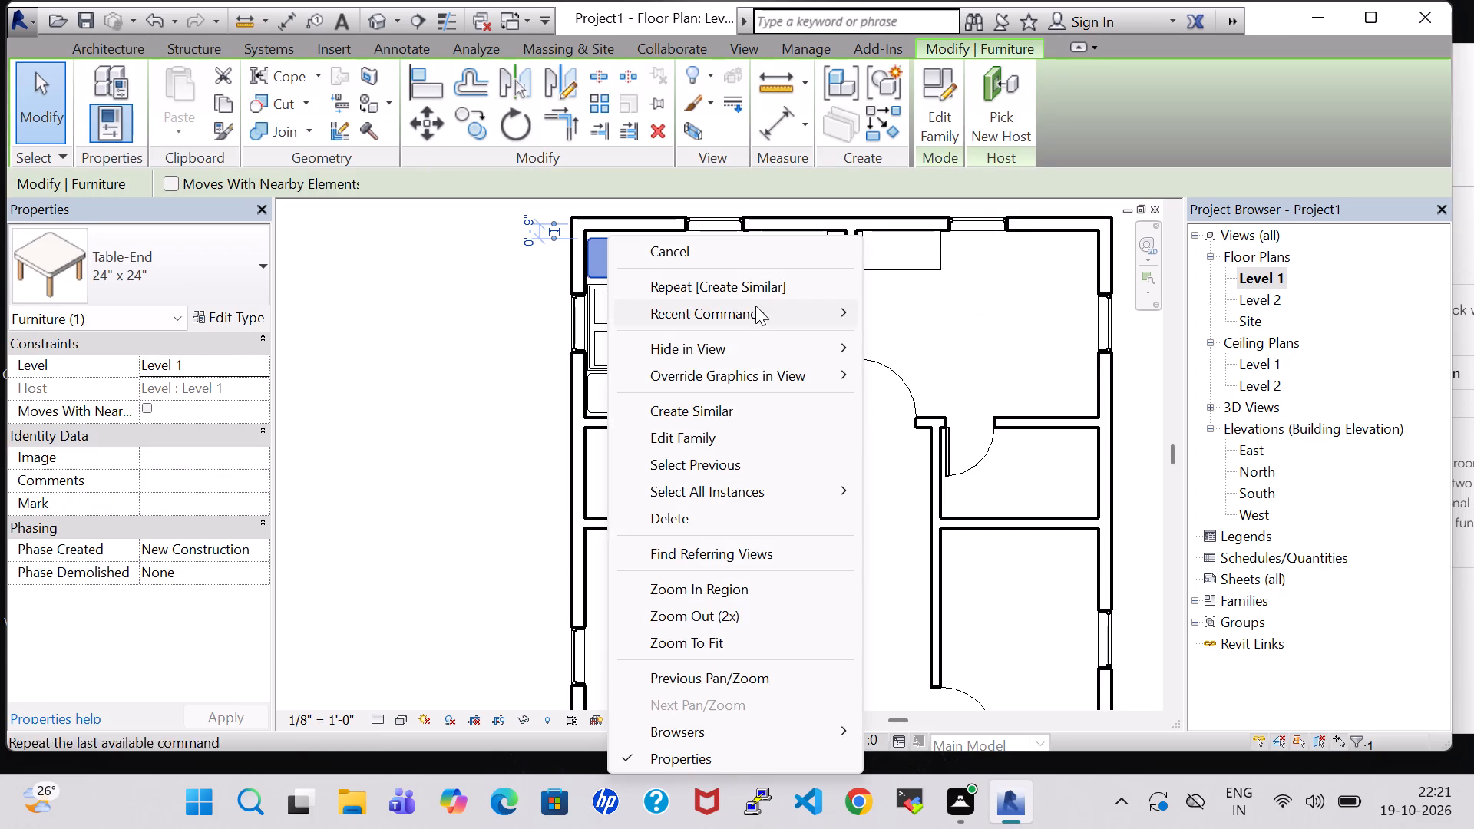
left_click(751, 413)
scroll(1063, 275, "up", 2)
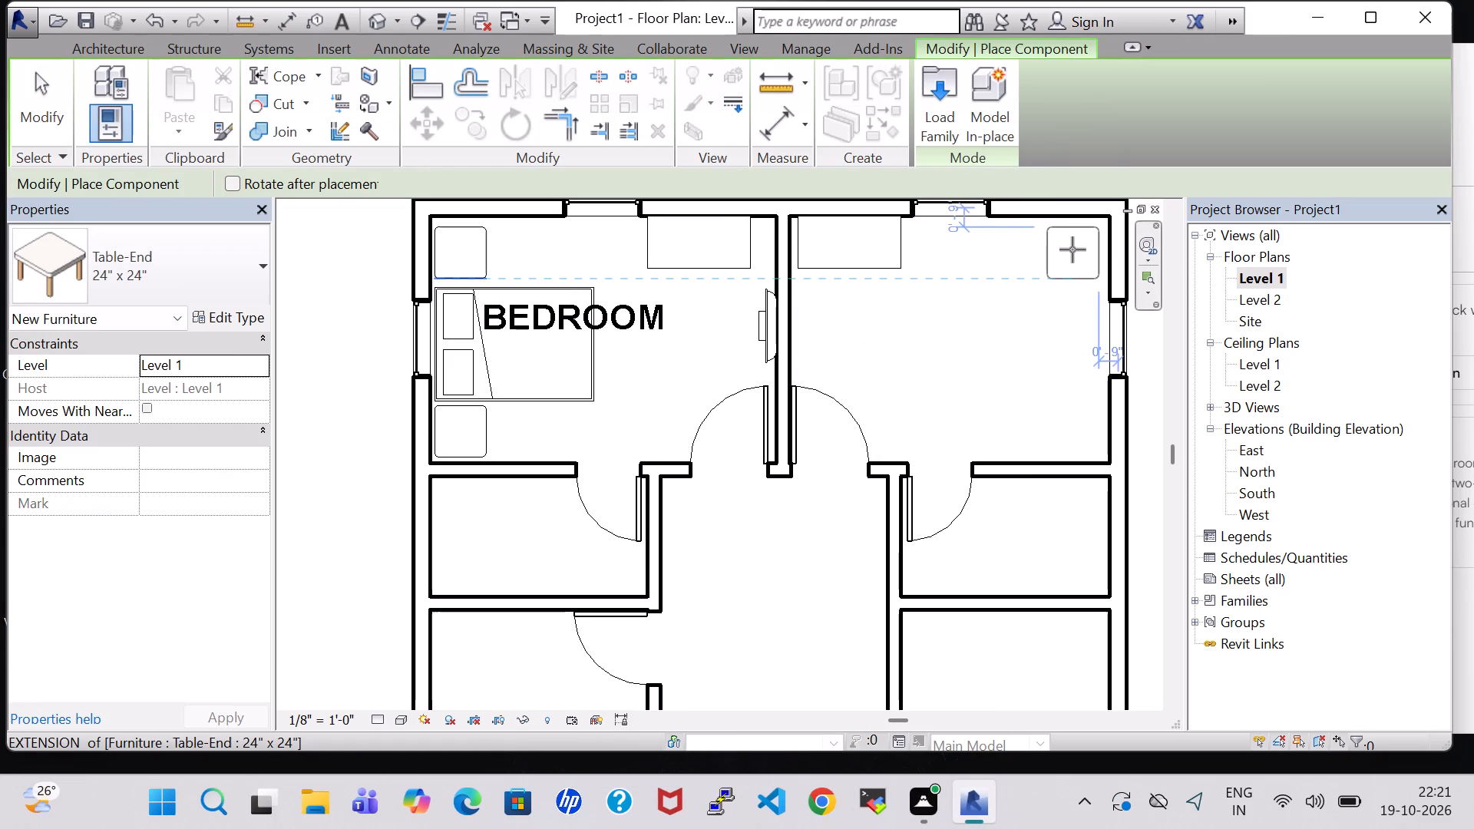
left_click(1072, 249)
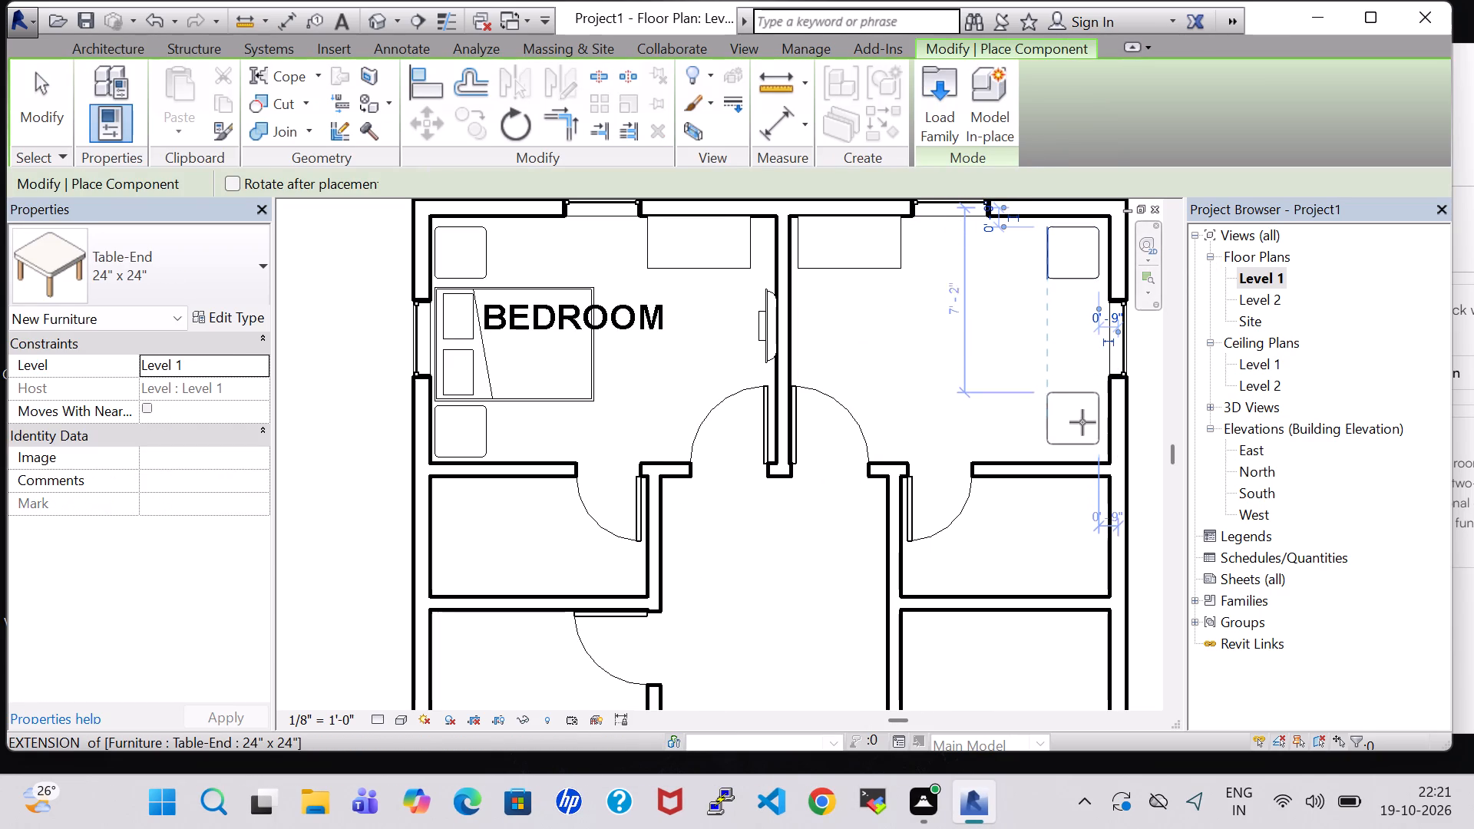
left_click(1082, 422)
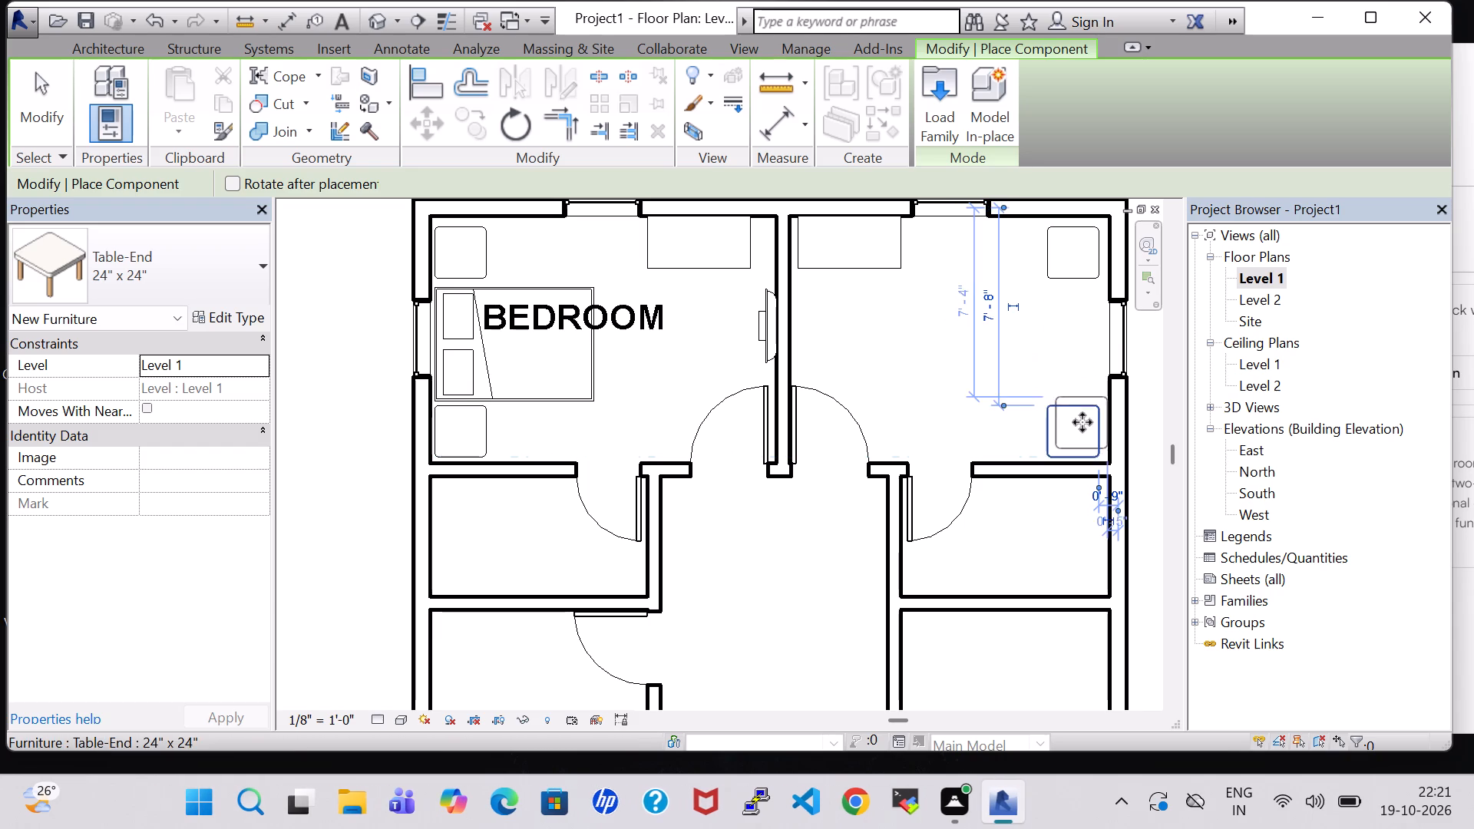
key("Escape")
key("Escape")
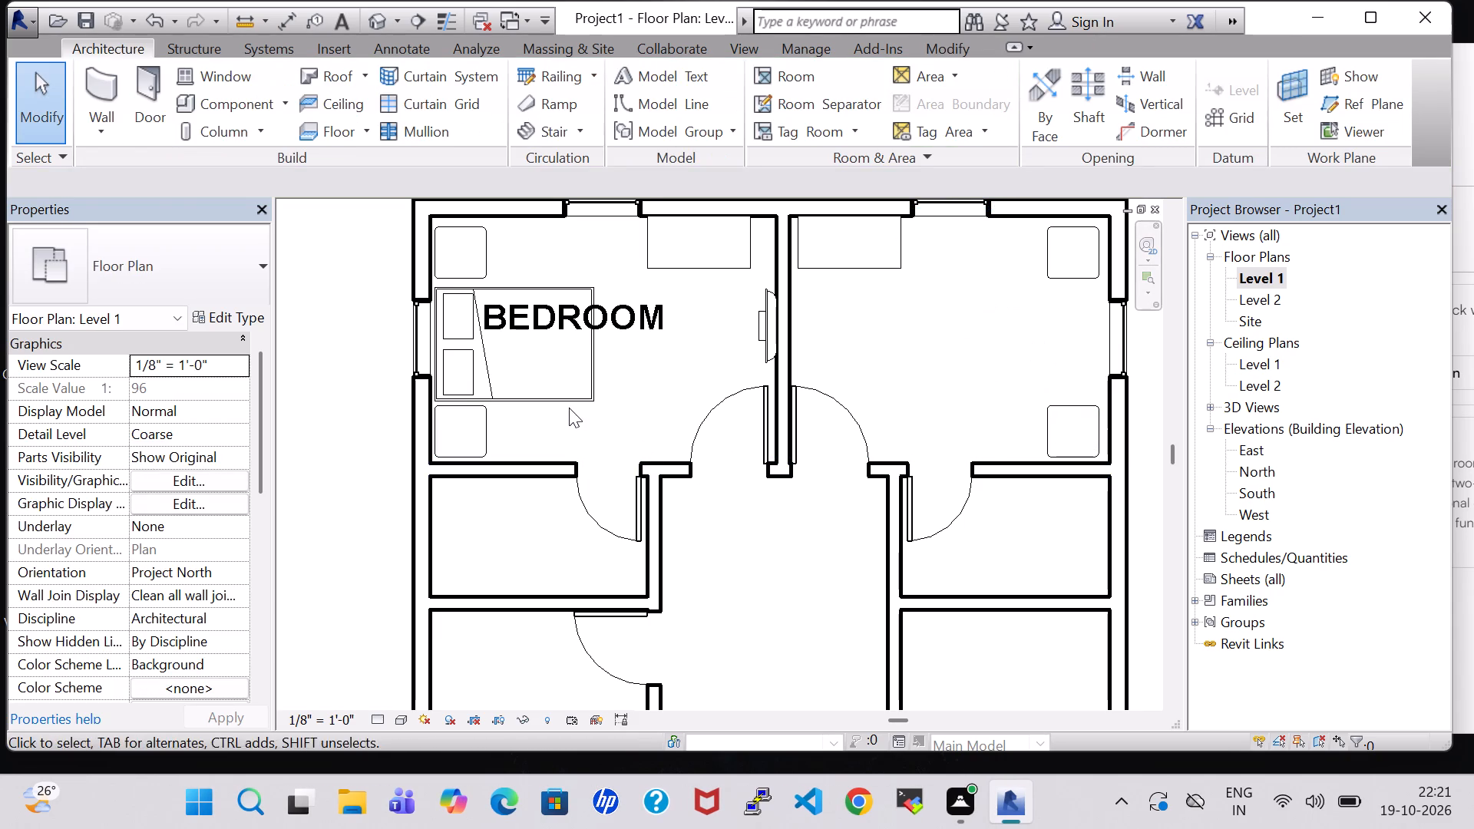
Place a matching Double 53" x 74" Bed-Box between the northeast room's end tables, pillows toward the east wall, and nudge it closer to that wall.
left_click(554, 396)
right_click(554, 396)
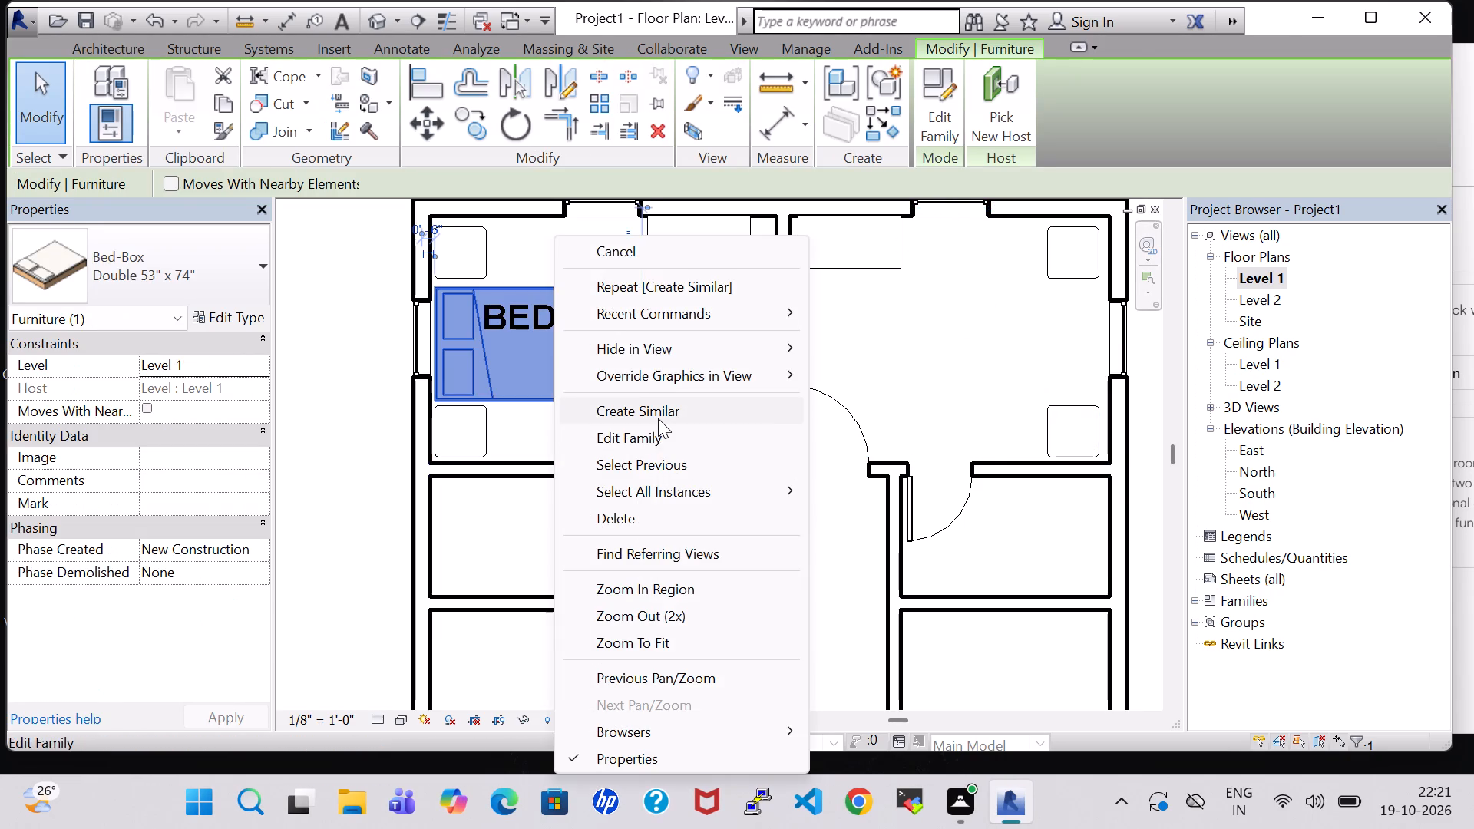
left_click(658, 418)
key("space")
key("space")
key("space")
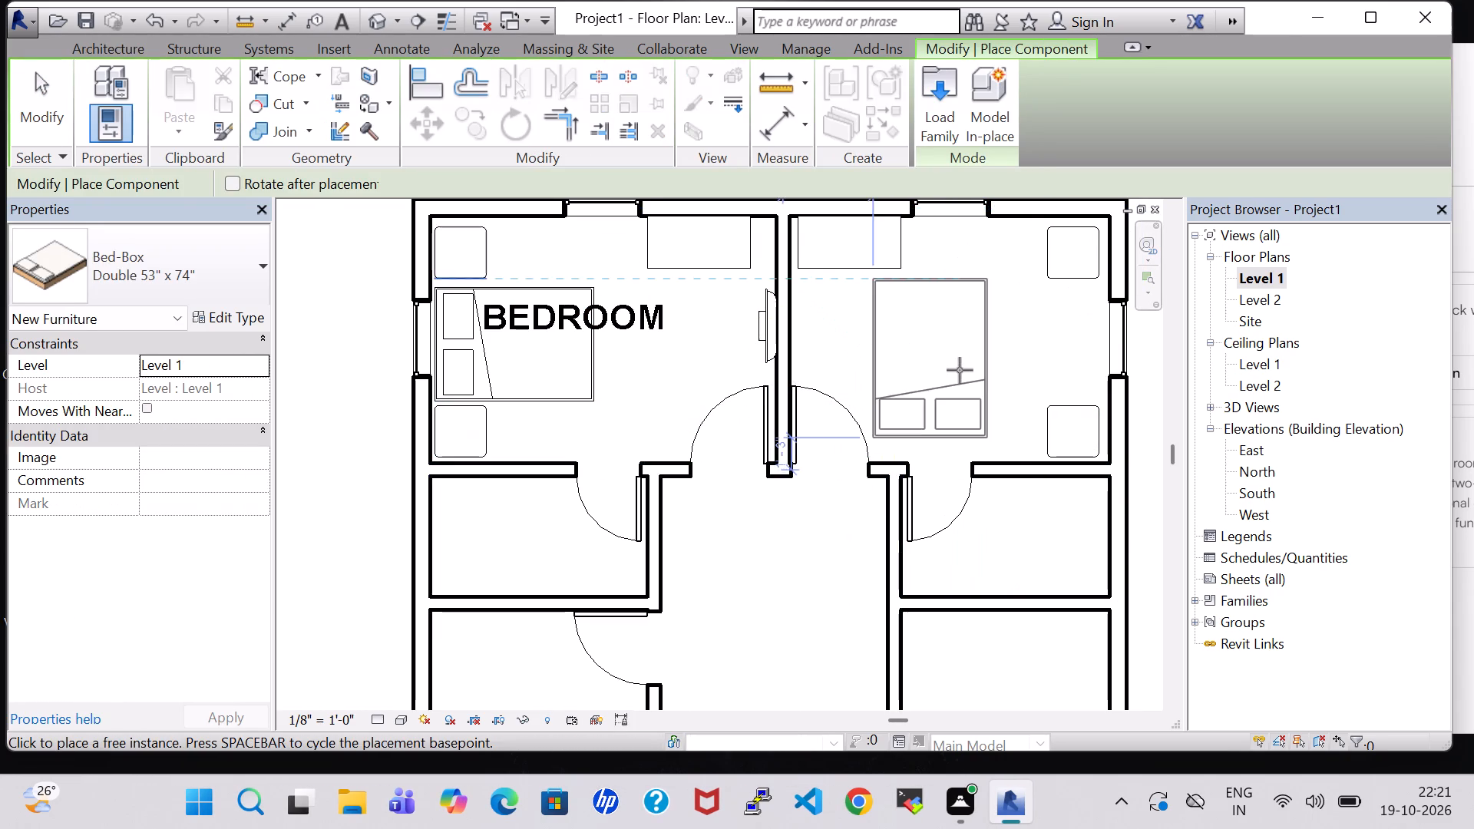
key("space")
scroll(983, 331, "up", 2)
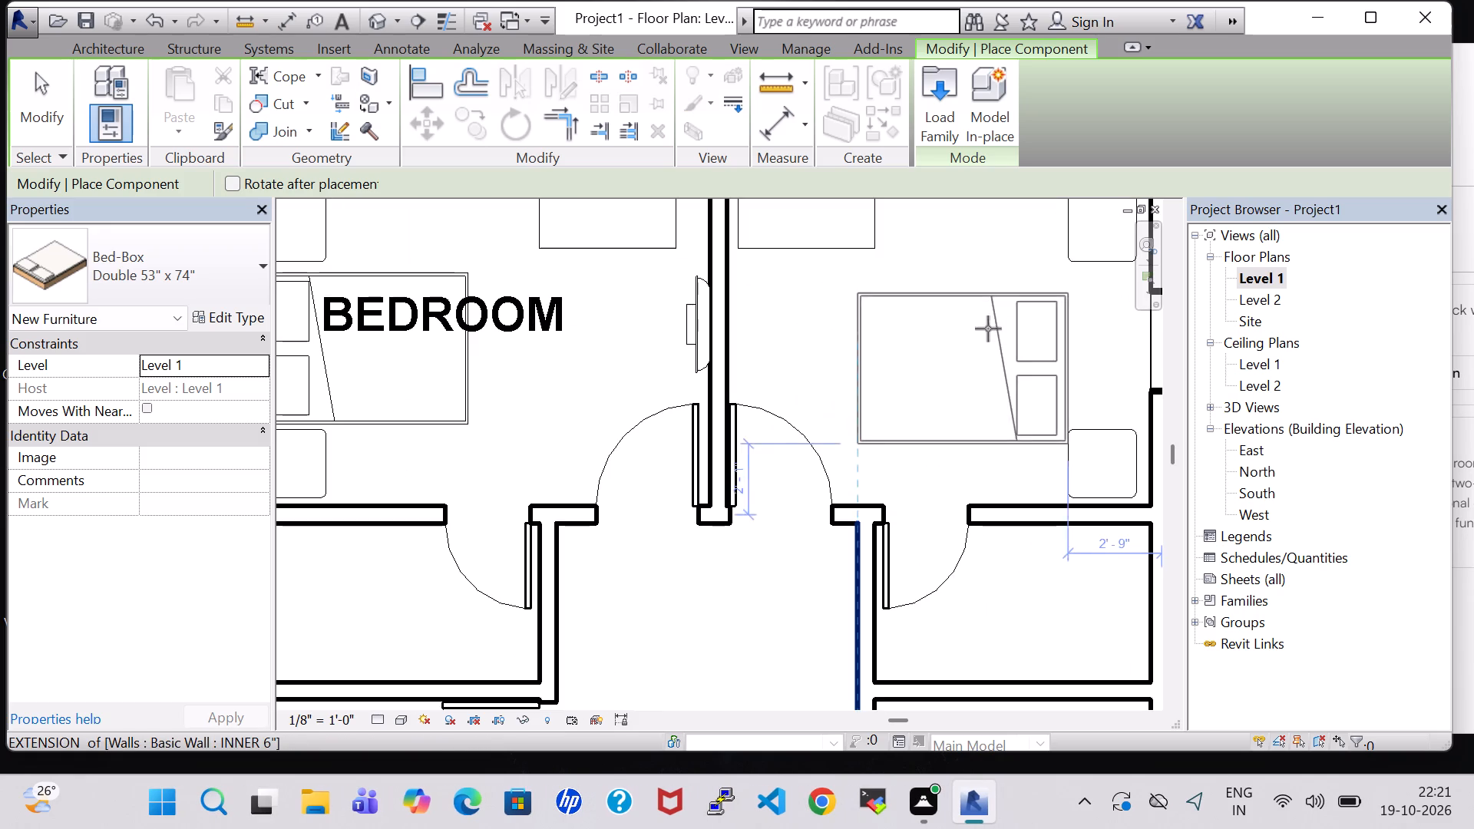
middle_click_drag(1029, 322, 956, 320)
left_click(987, 316)
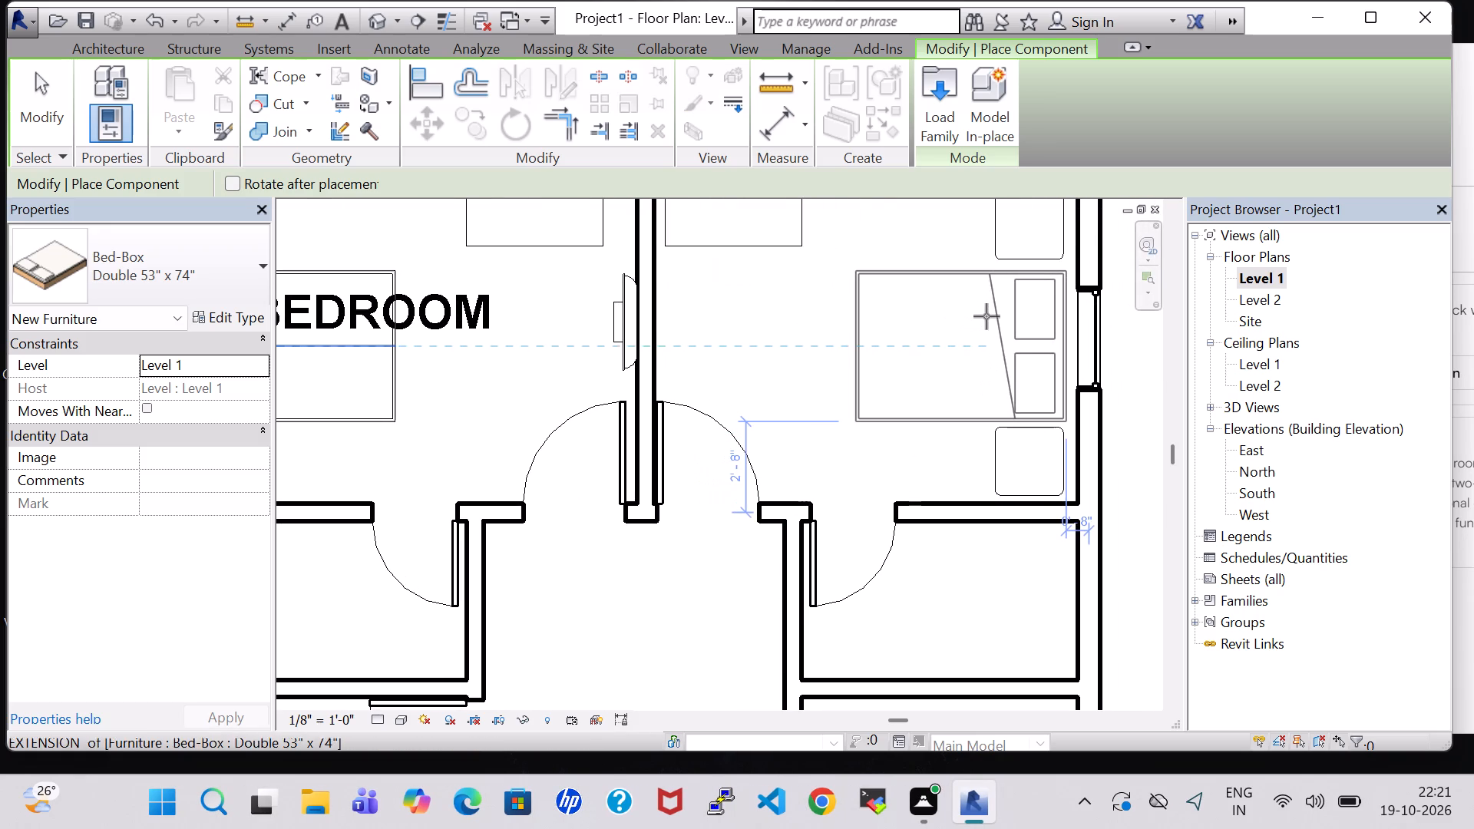
key("Escape")
key("Escape")
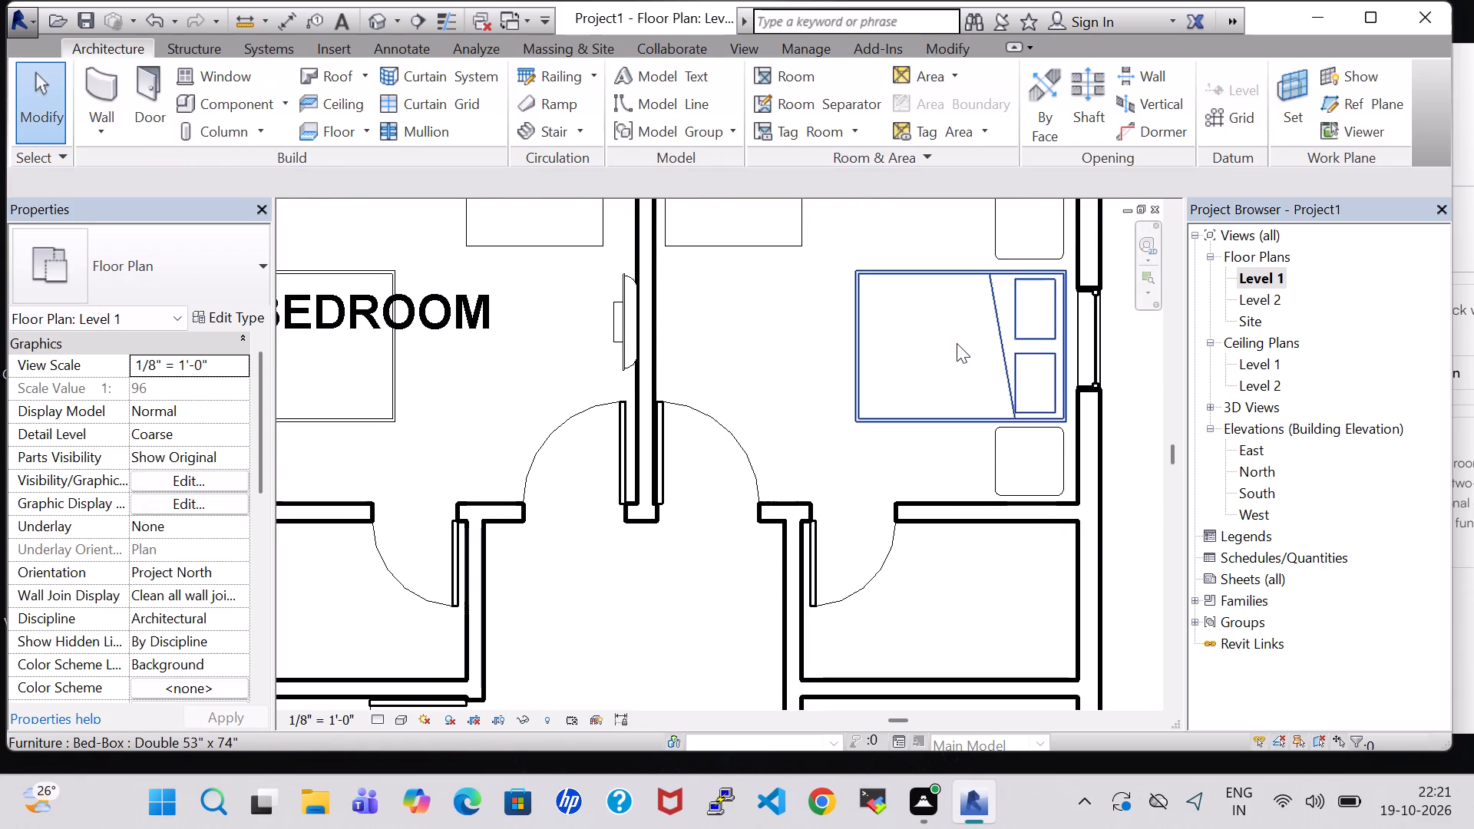
left_click(957, 343)
key("Right")
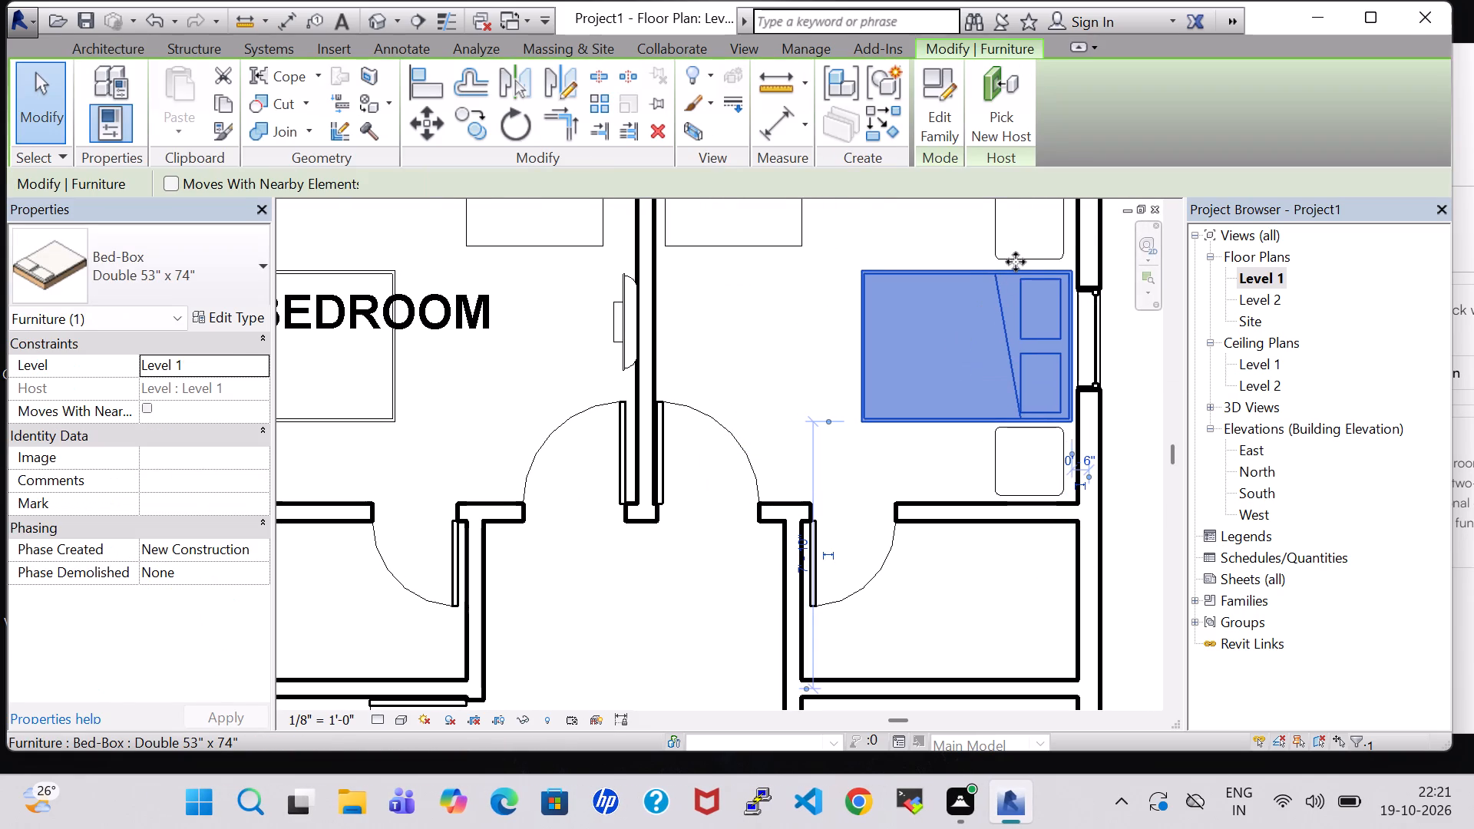
Set the Height of the 24" x 24" Table-End type to 2' 0".
left_click(1022, 253)
left_click(237, 315)
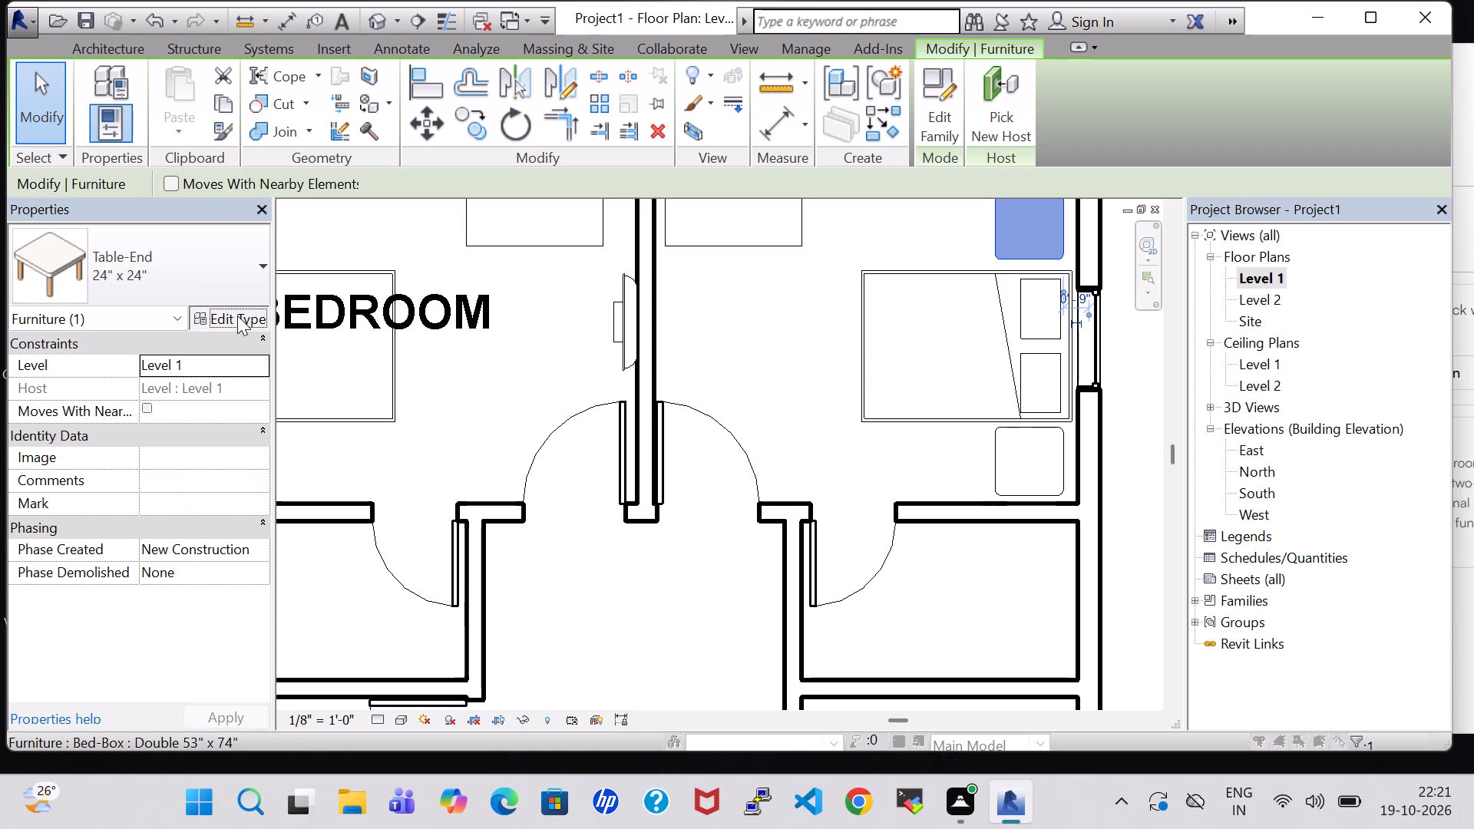
left_click(1049, 414)
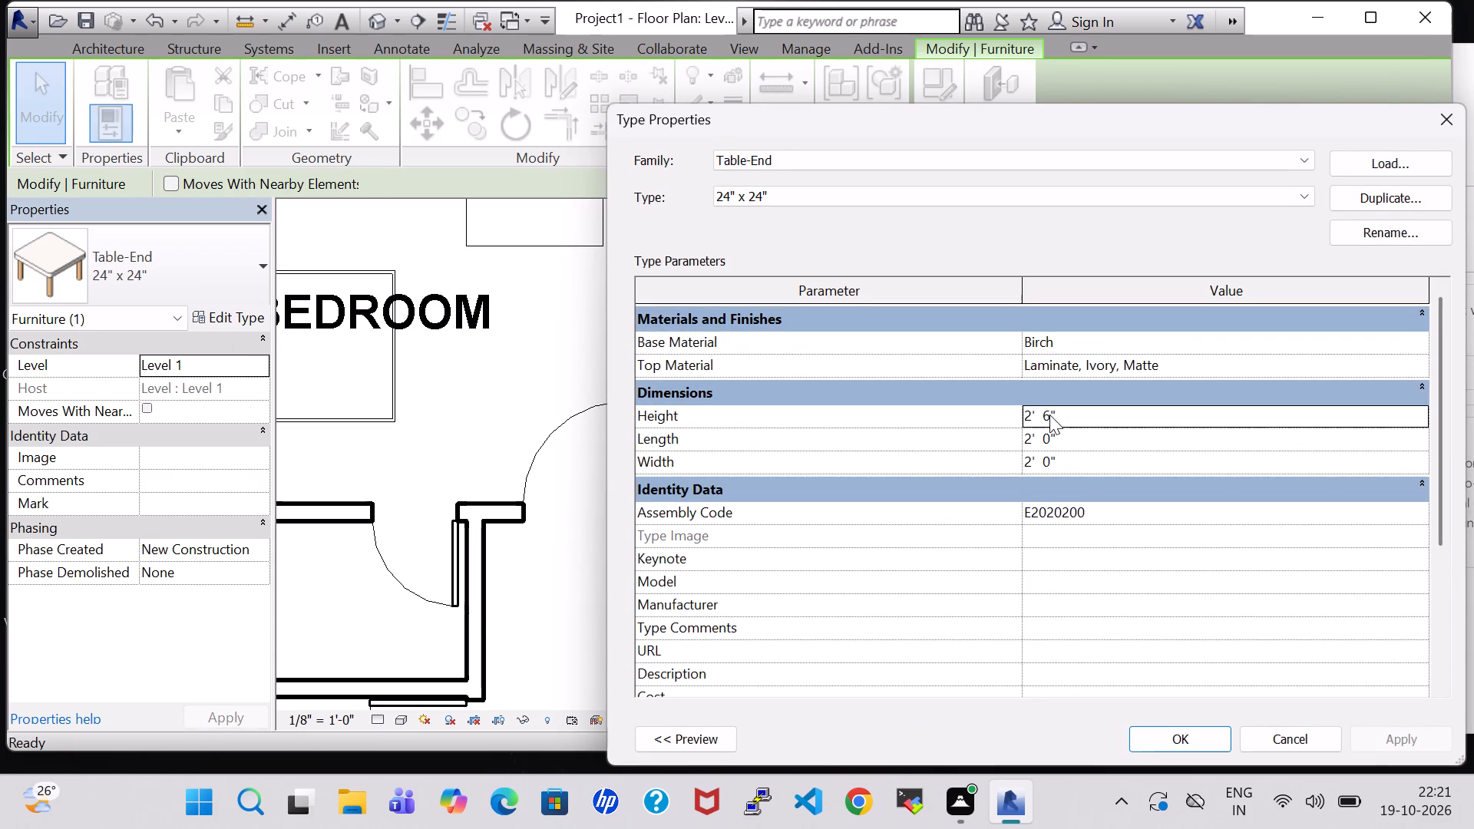
left_click(1049, 414)
key("BackSpace")
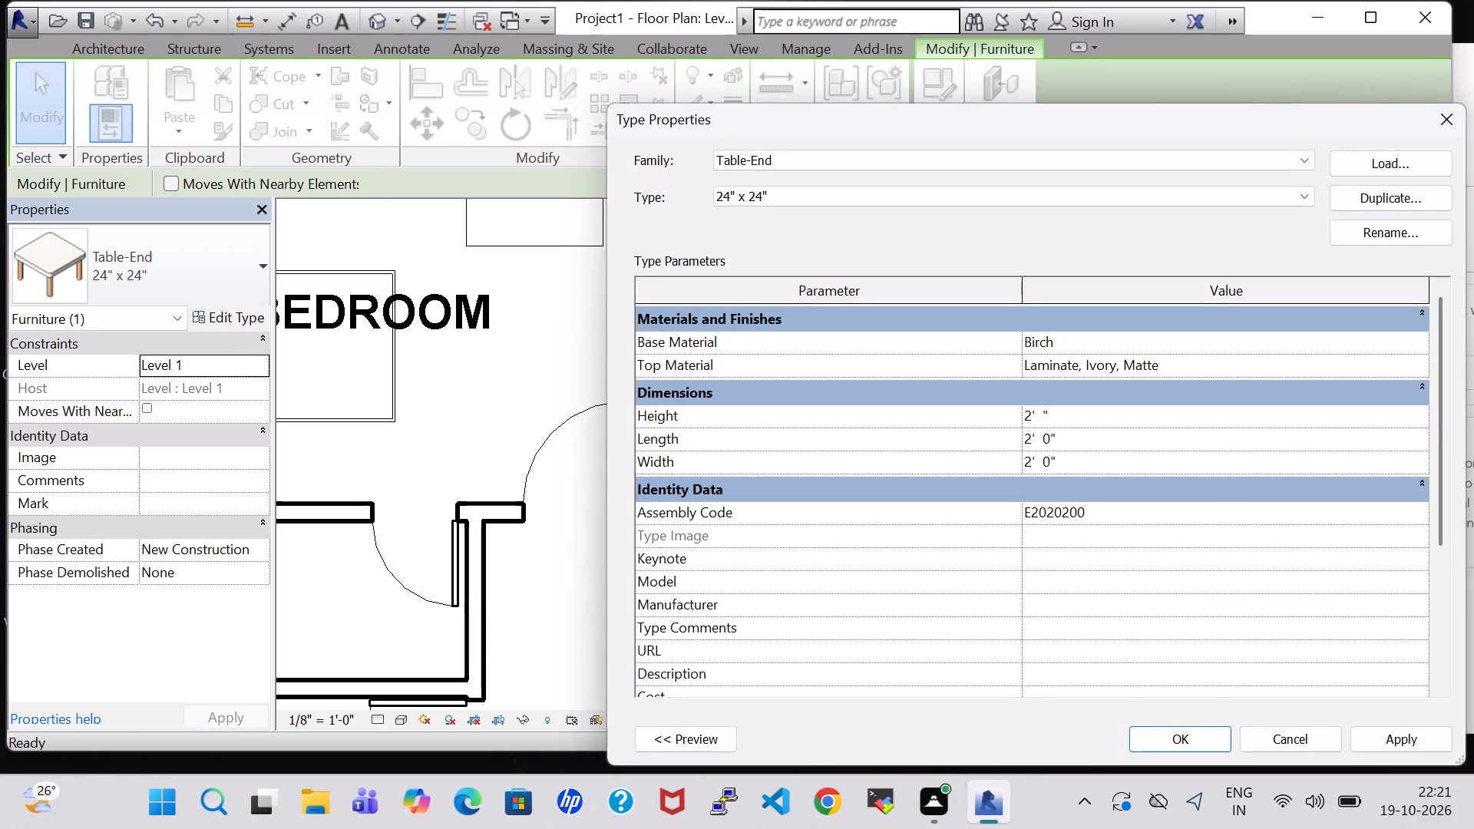
key("0")
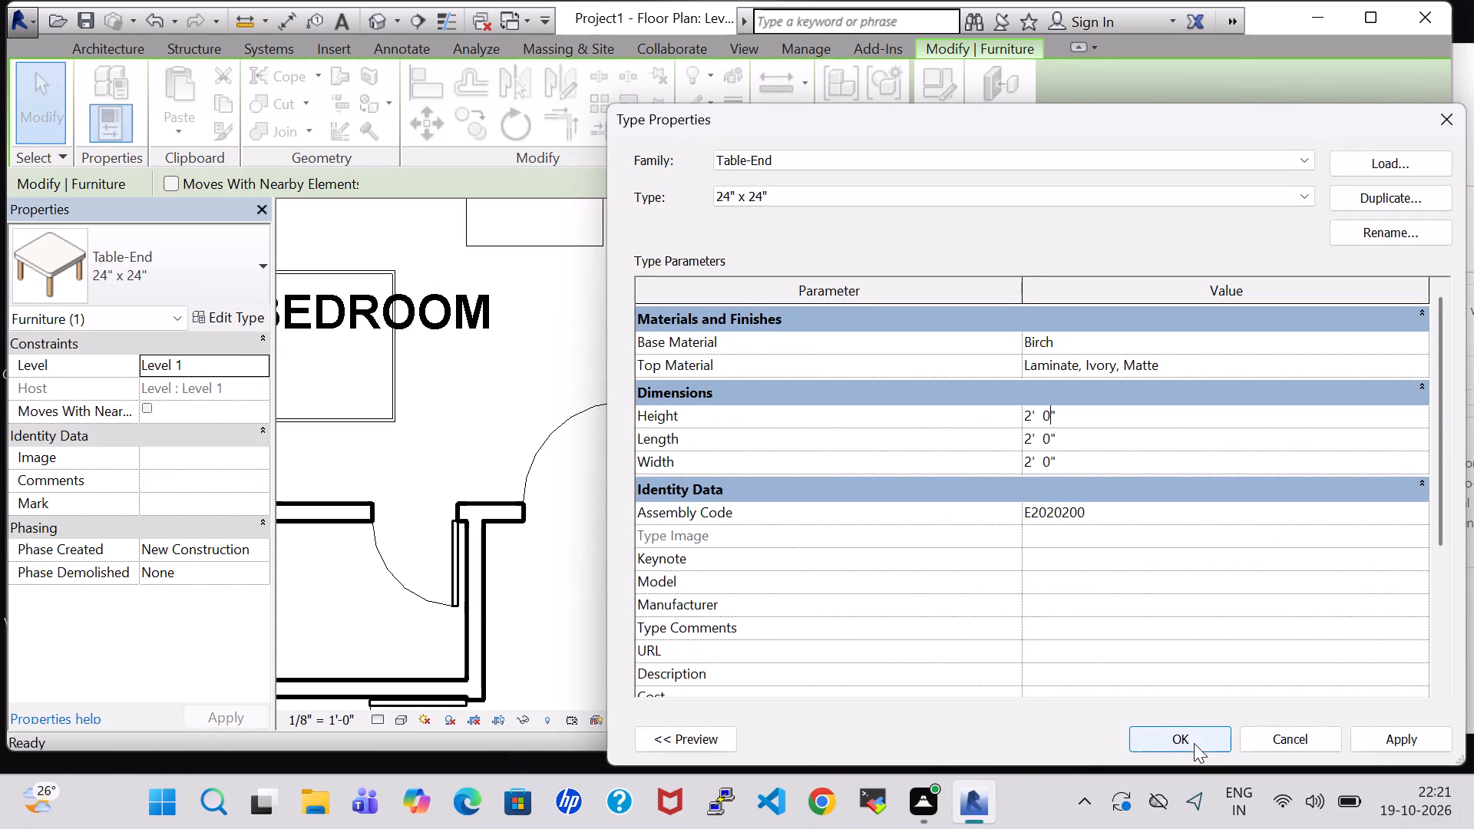
left_click(1191, 737)
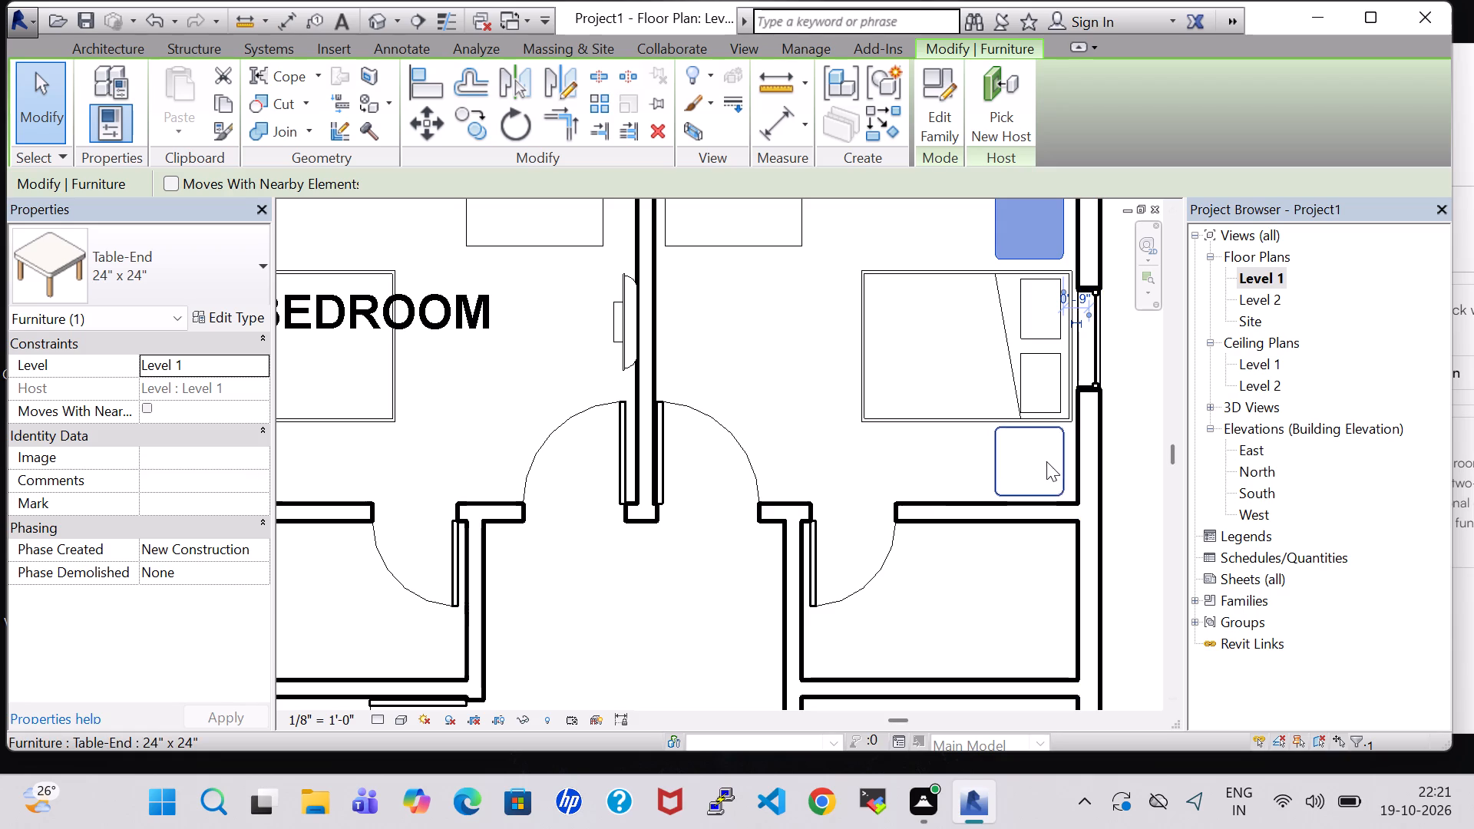
left_click(1046, 461)
left_click(222, 314)
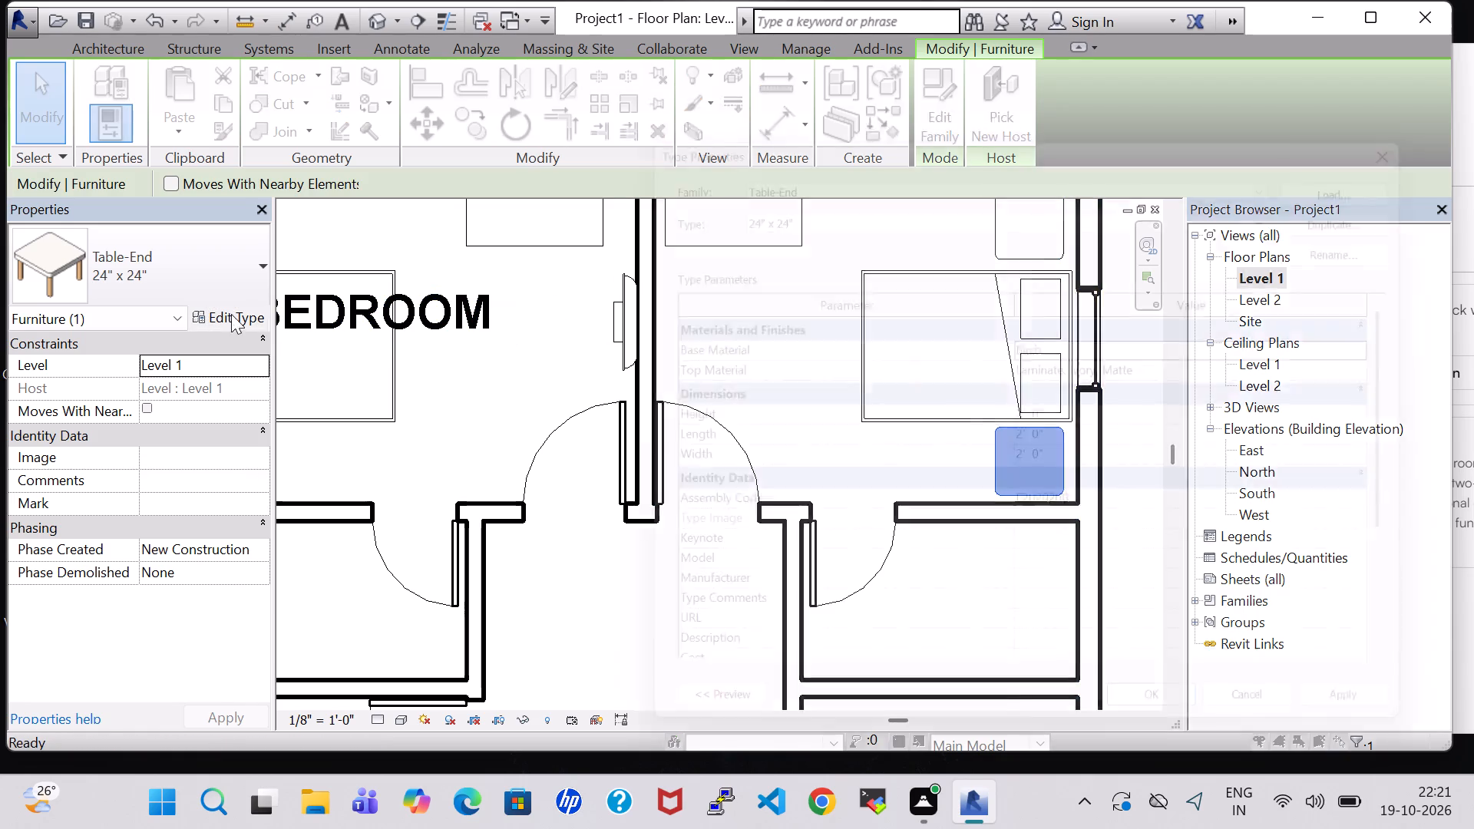
left_click(1447, 127)
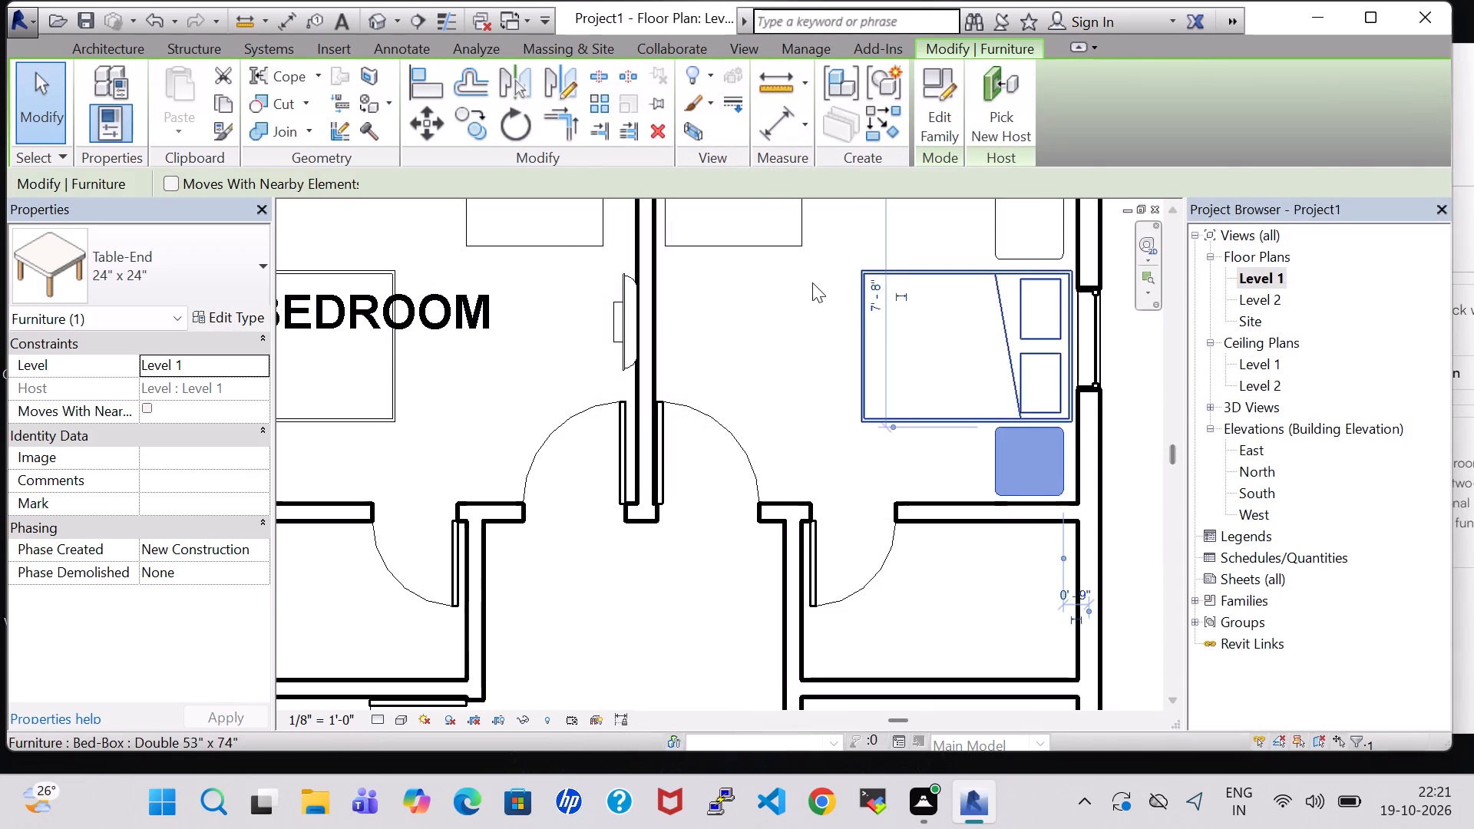
left_click(795, 287)
Place a matching 32" flat-screen TV on the northeast room's side of the dividing wall, facing away from the existing TV's direction.
scroll(804, 289, "down", 3)
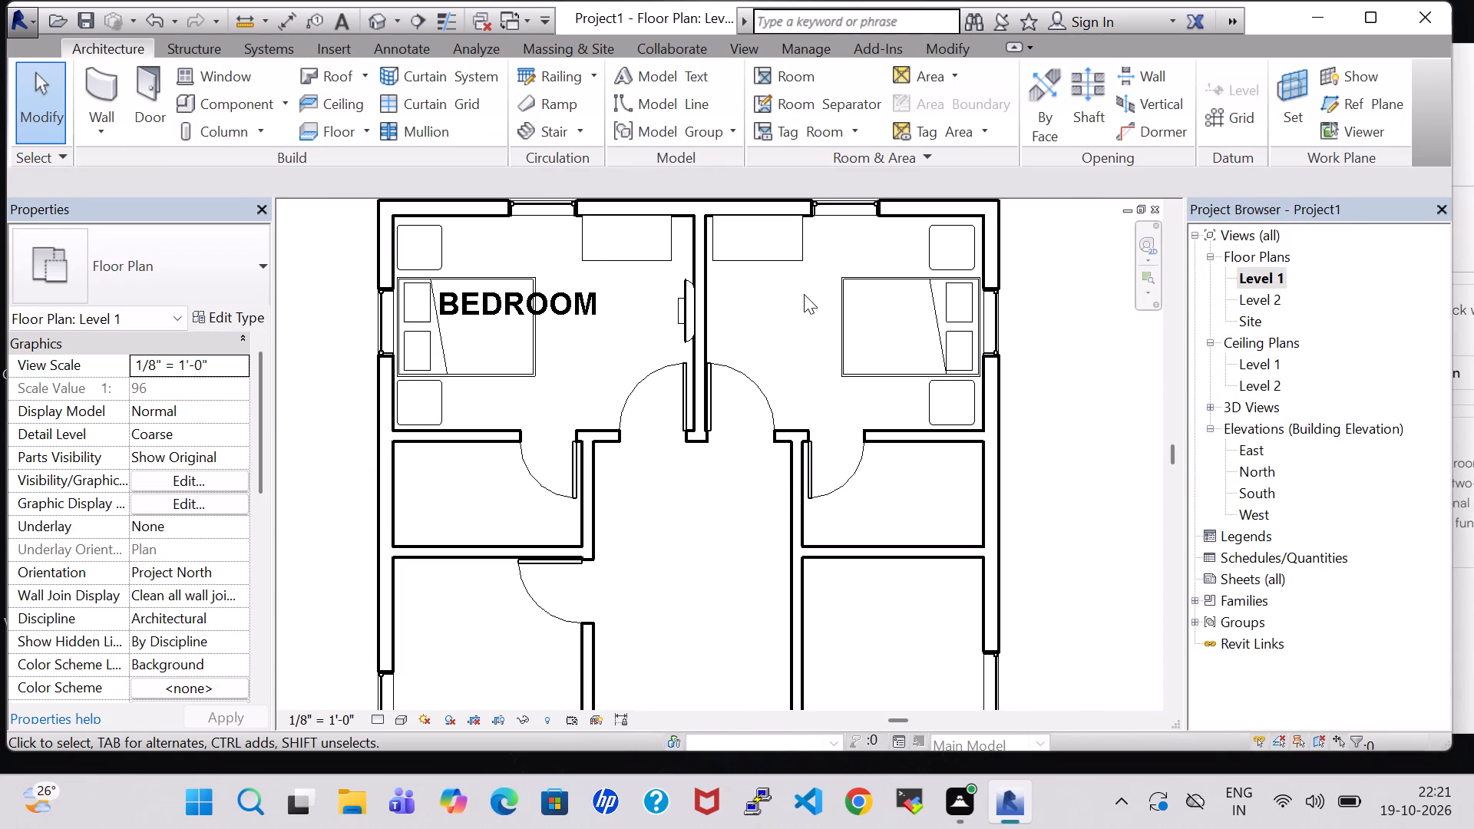
left_click(679, 299)
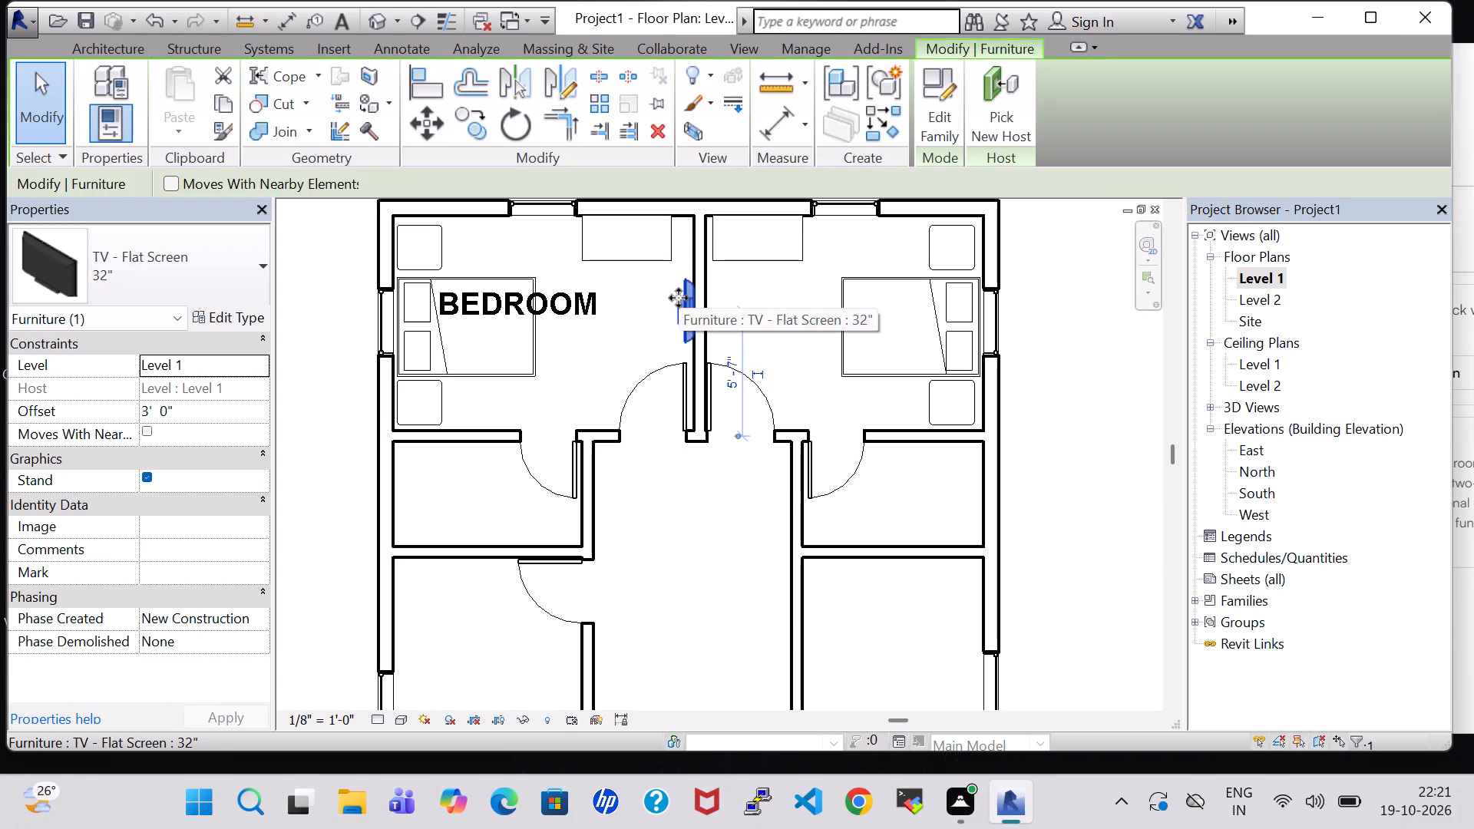
right_click(679, 298)
left_click(793, 402)
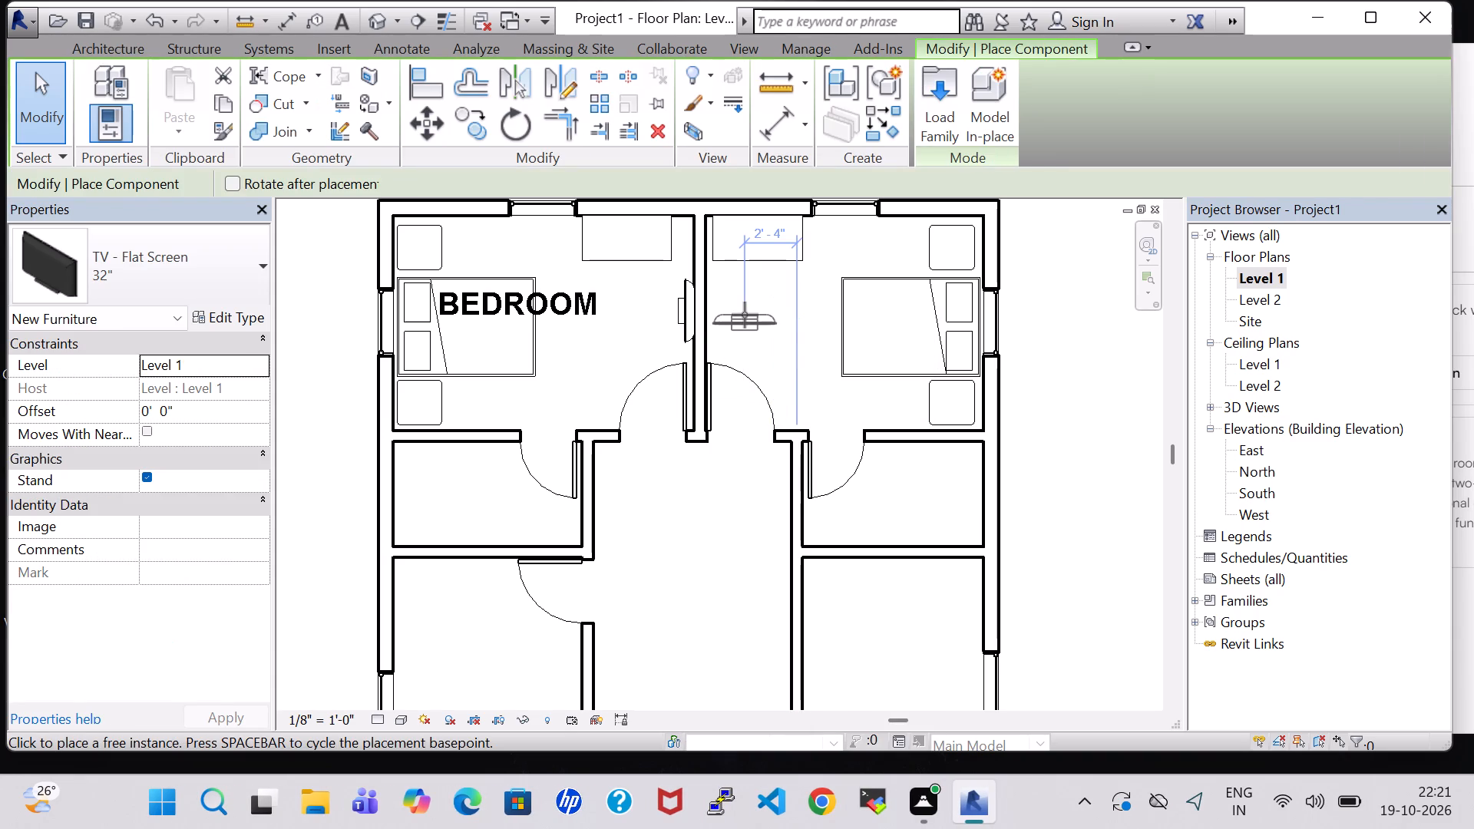
key("space")
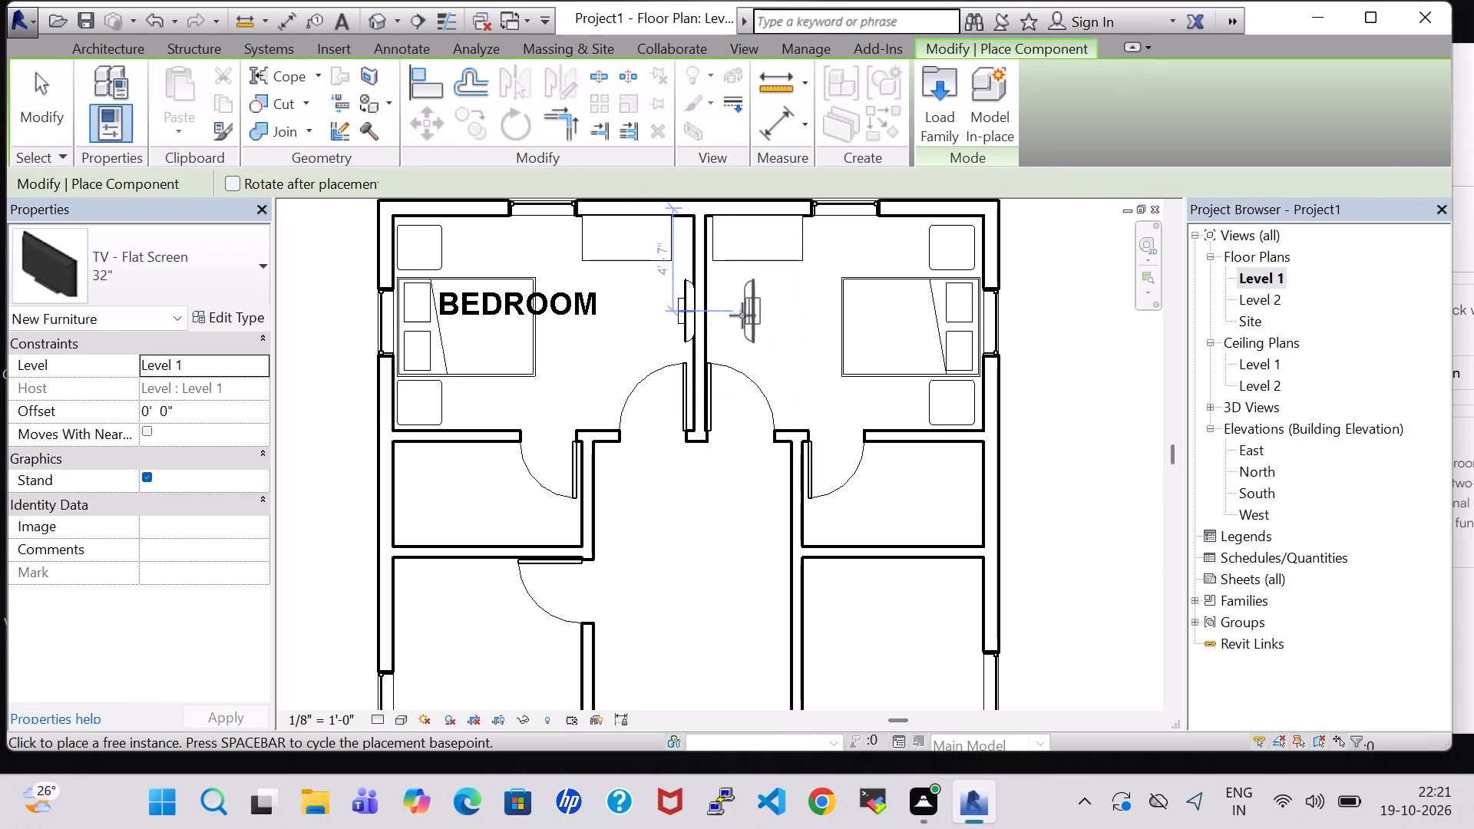
scroll(719, 328, "up", 3)
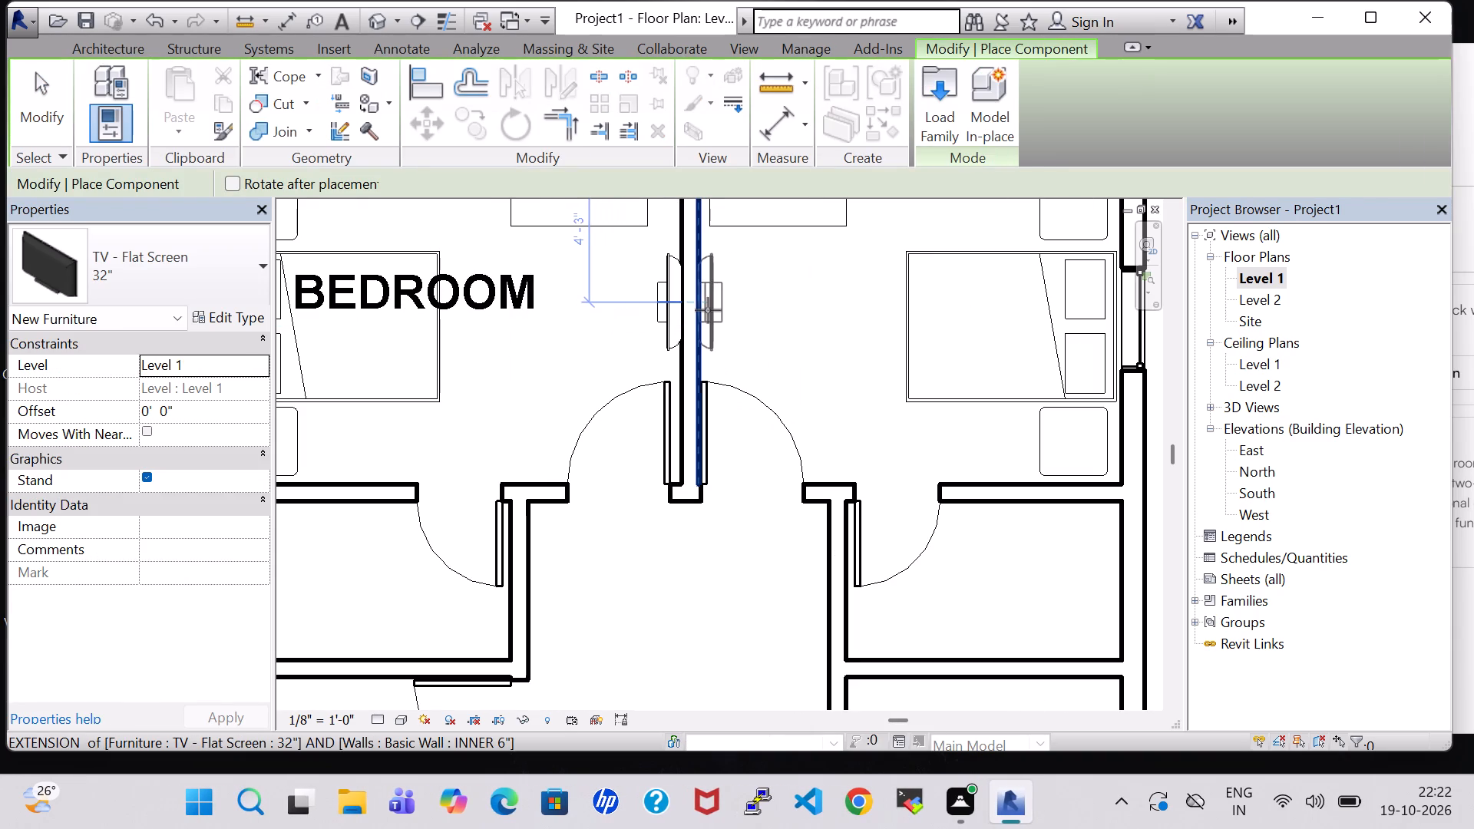
left_click(708, 310)
key("Escape")
key("Escape")
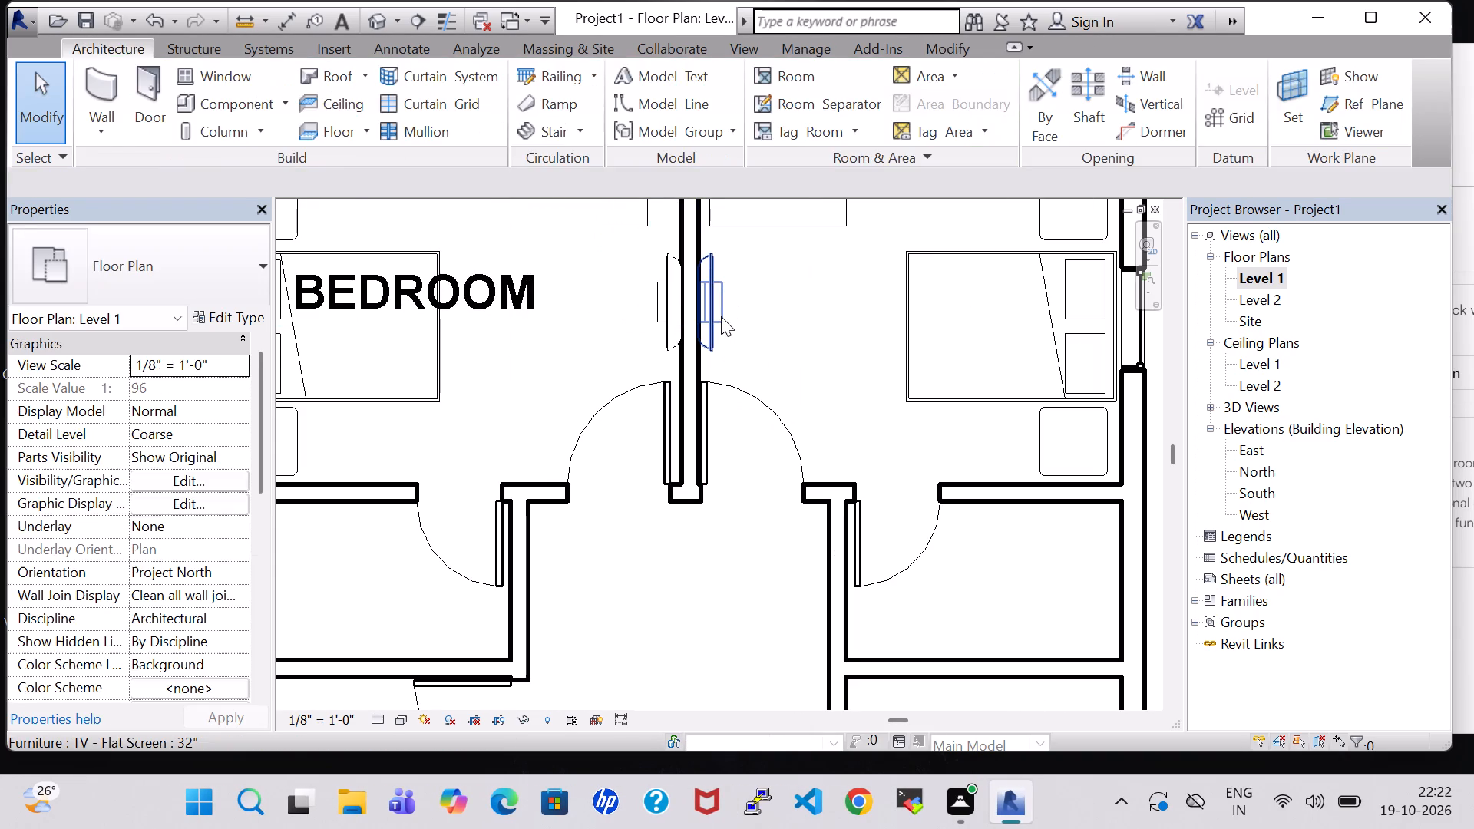
left_click(721, 316)
key("Right")
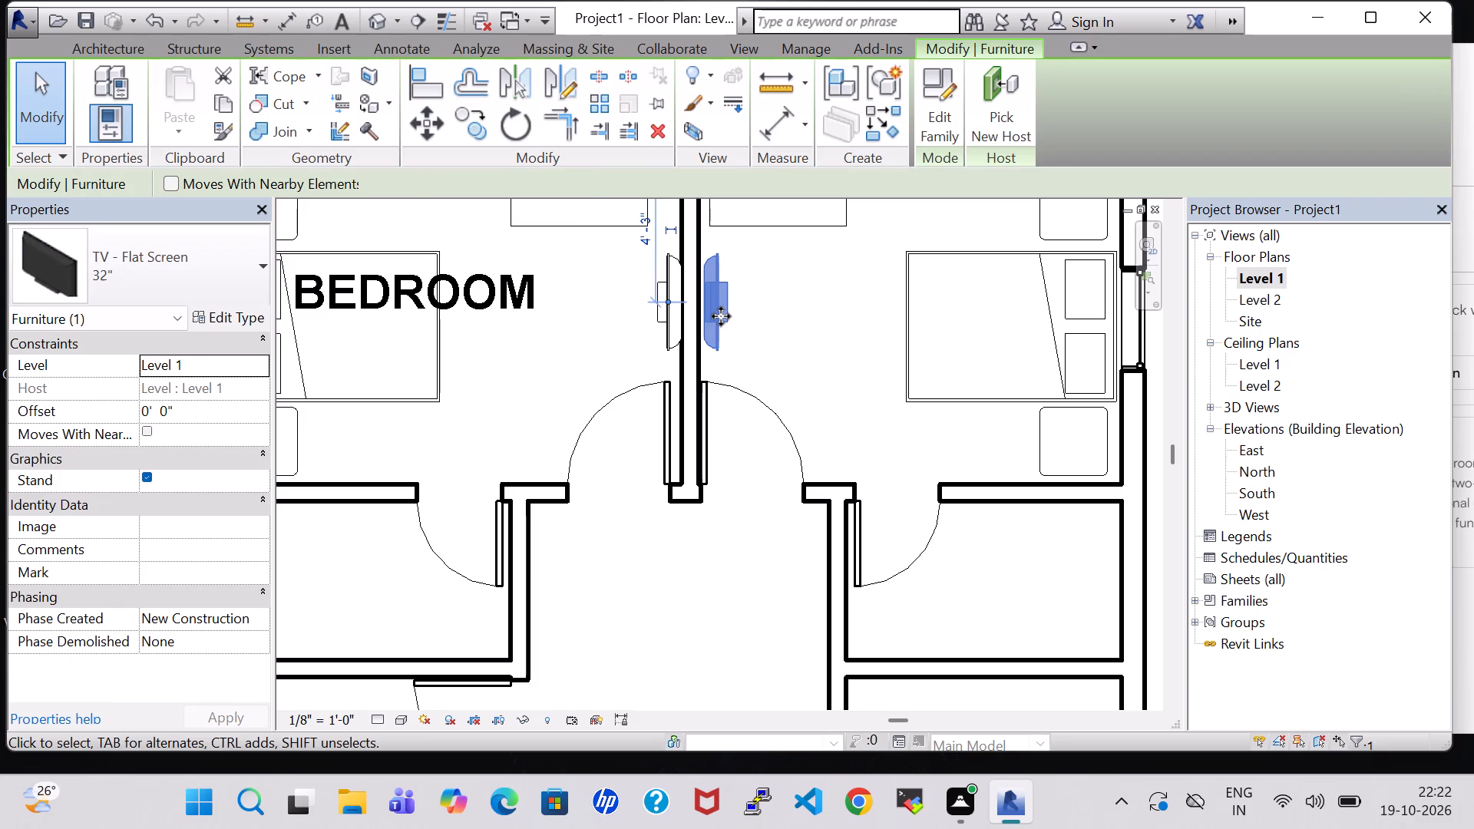
key("Left")
left_click(742, 341)
Set the northeast room TV's Offset to 3' 0".
left_click(721, 314)
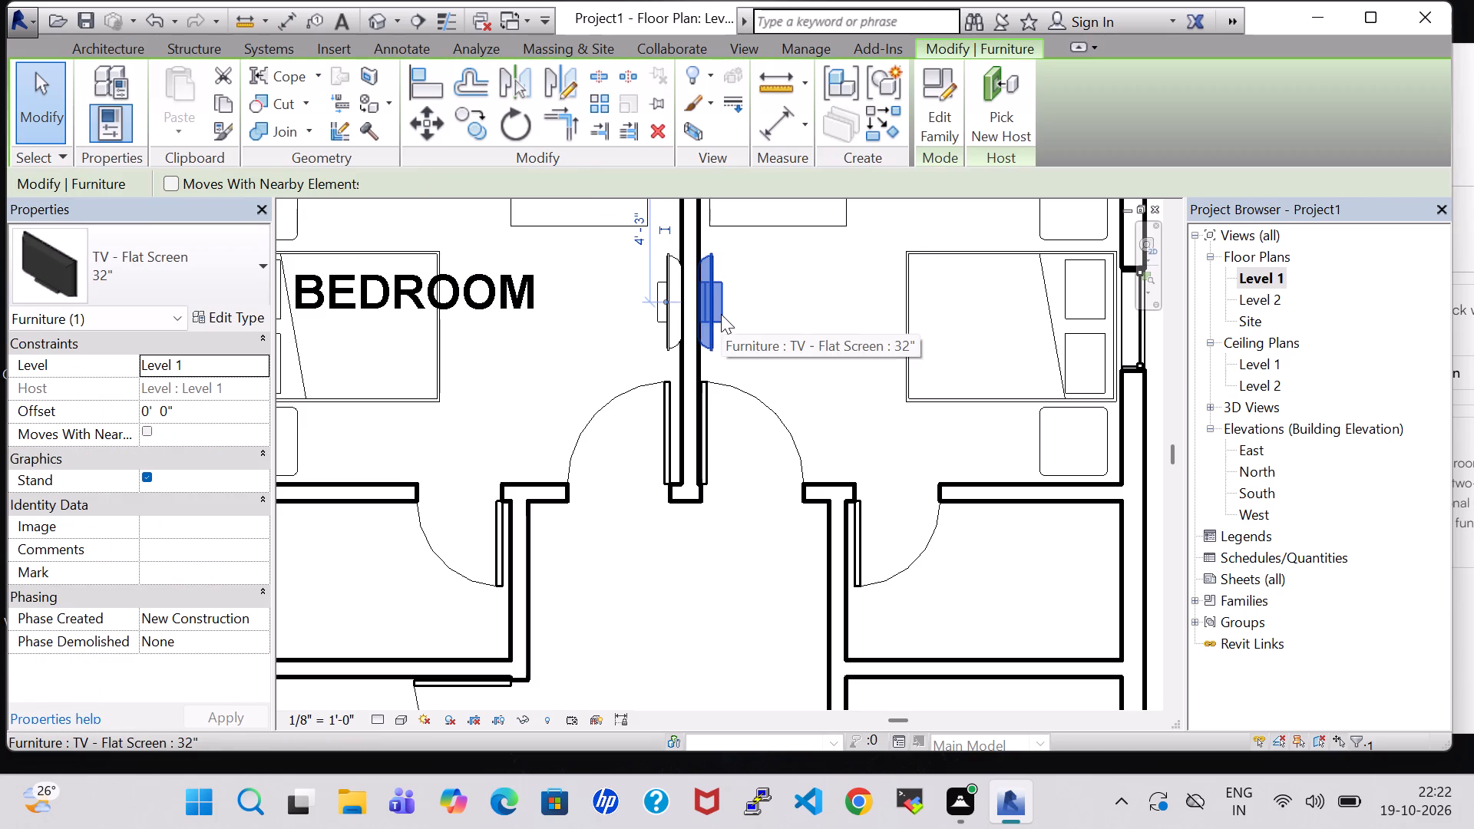
left_click(148, 415)
left_click(148, 415)
key("BackSpace")
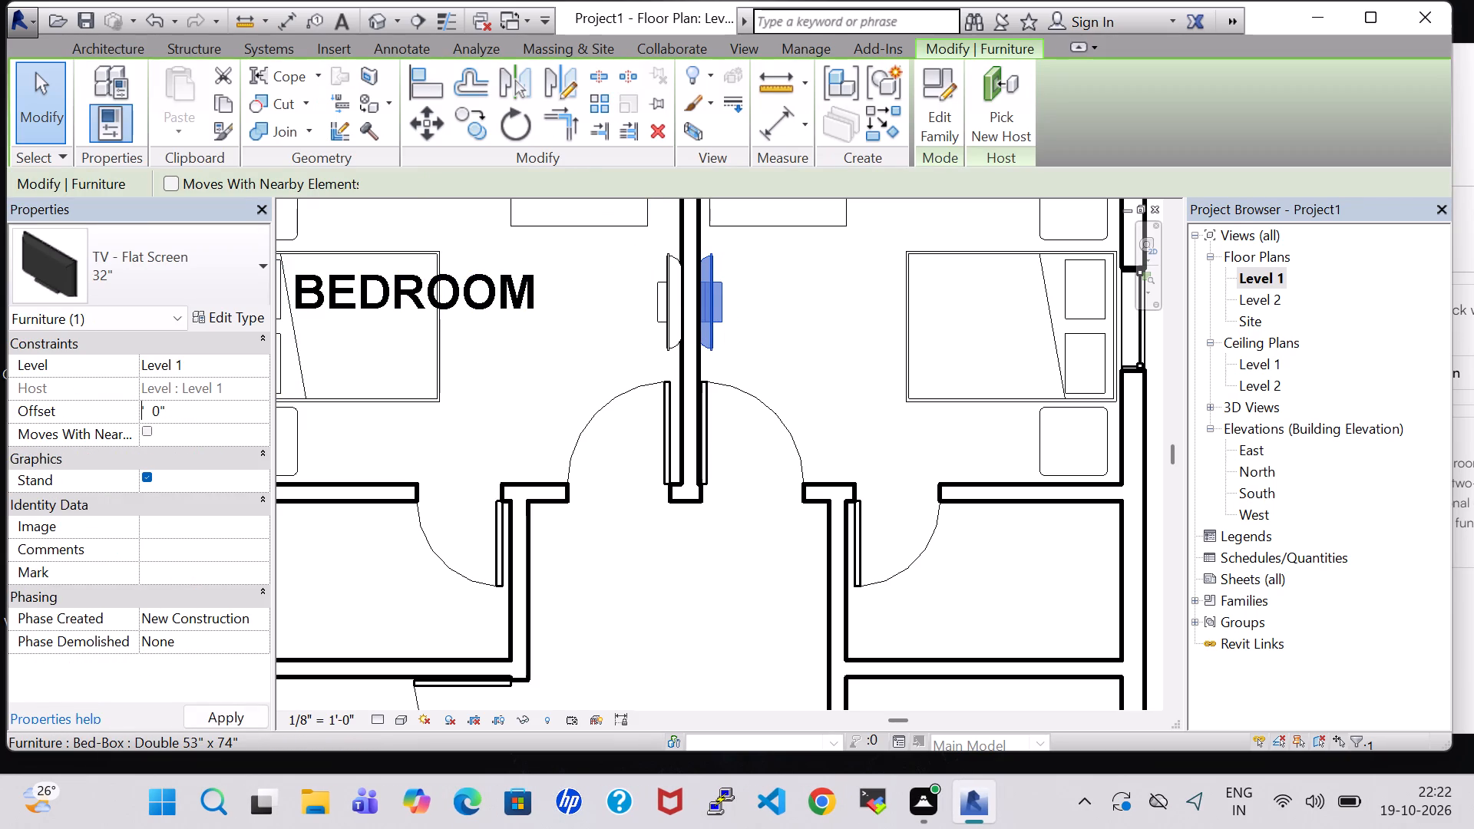
key("3")
left_click(238, 716)
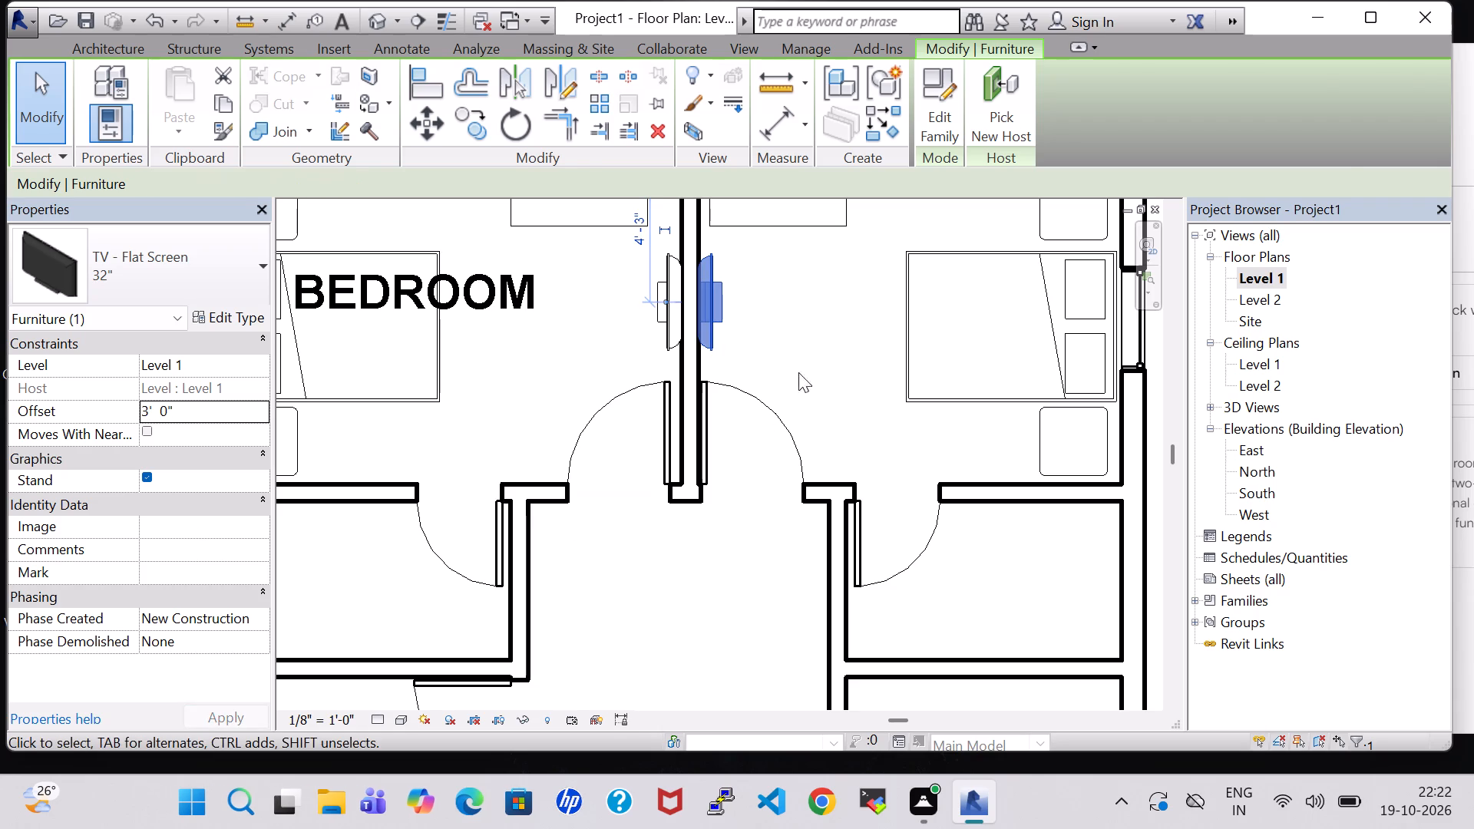
left_click(815, 364)
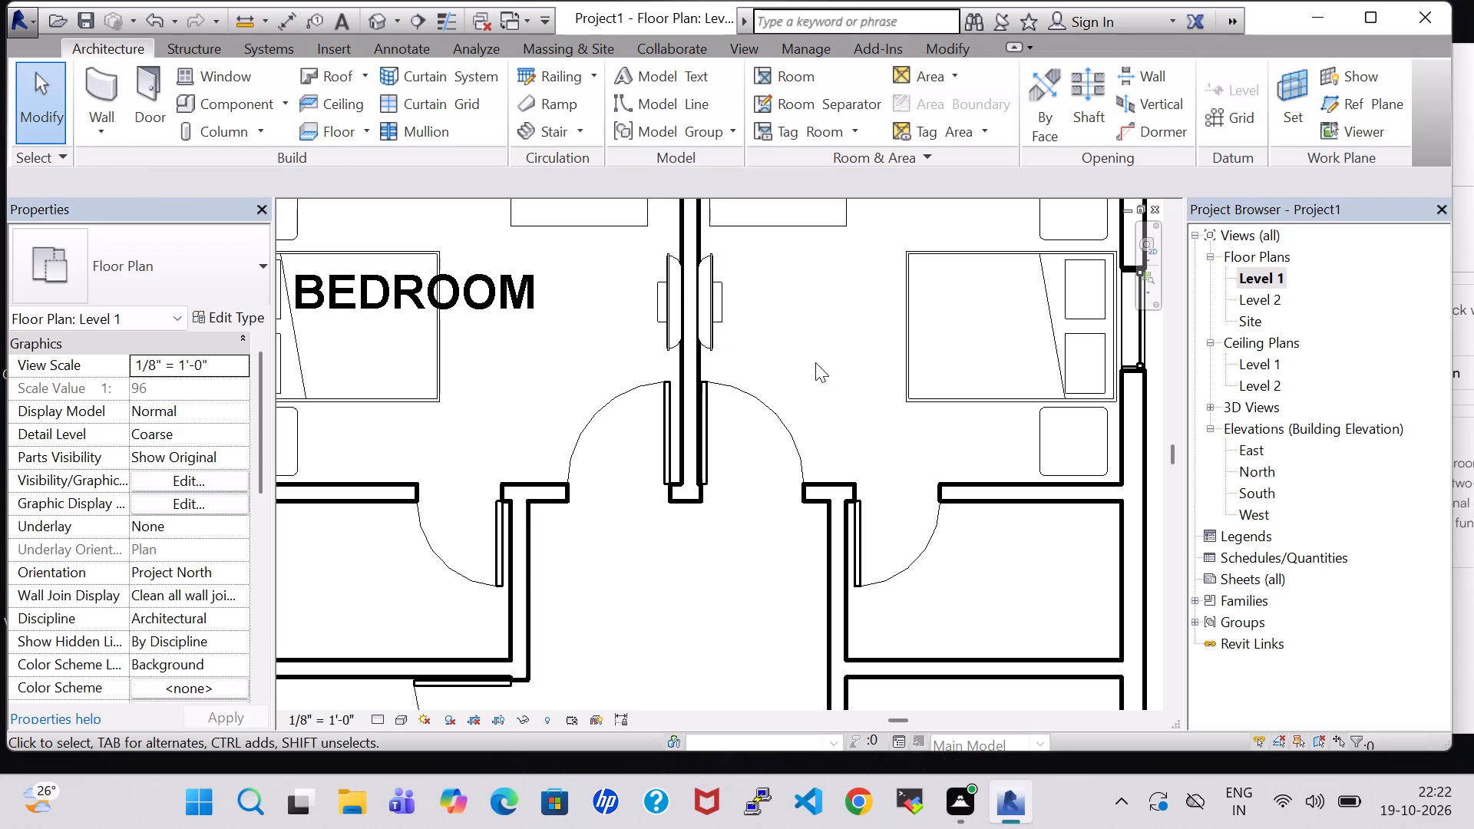
Load the RPC Plant - Tropical family from the US Imperial library's Planting folder for placement as a component.
scroll(818, 362, "down", 3)
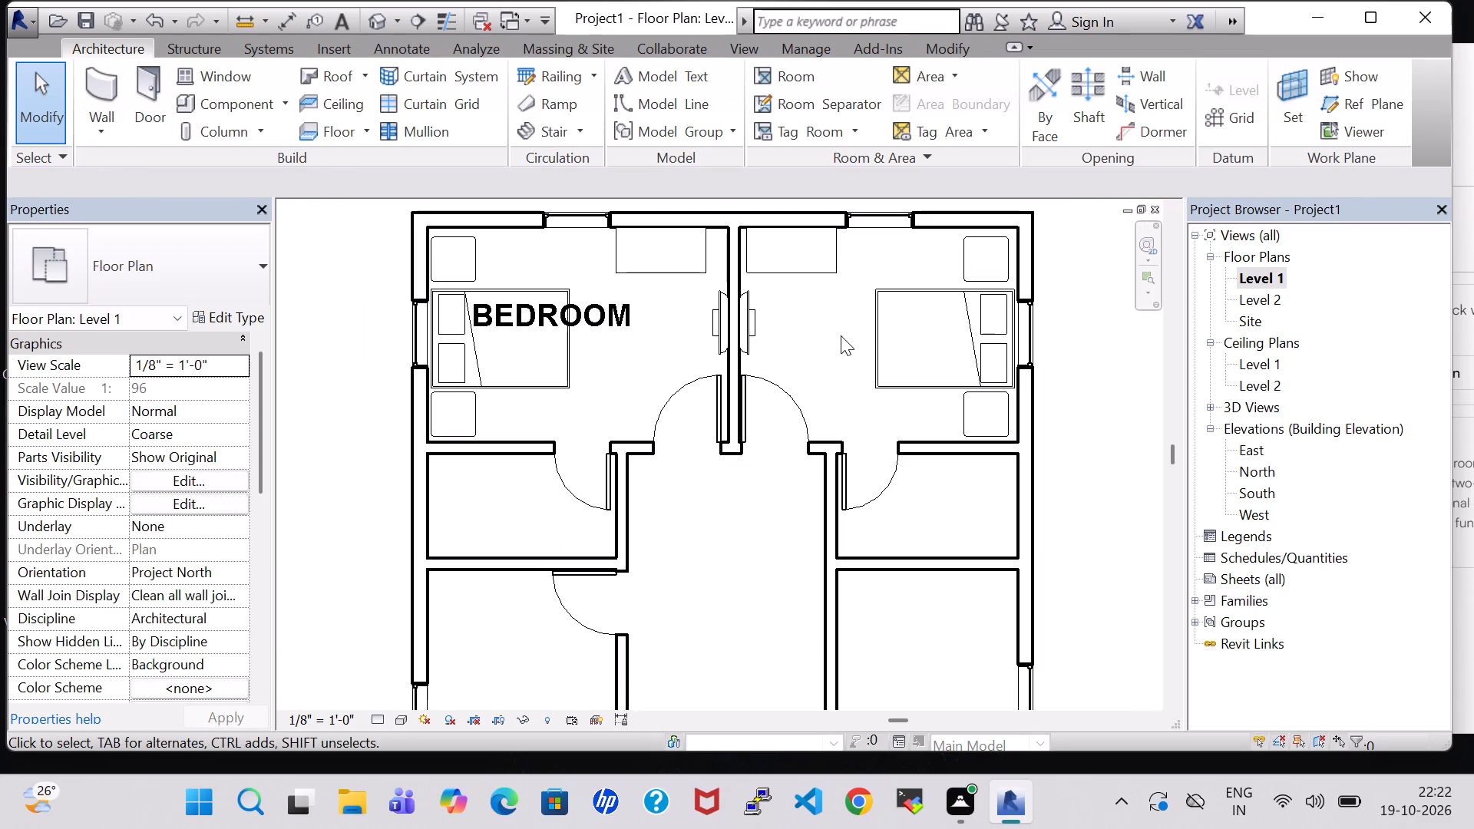
left_click(220, 98)
left_click(947, 74)
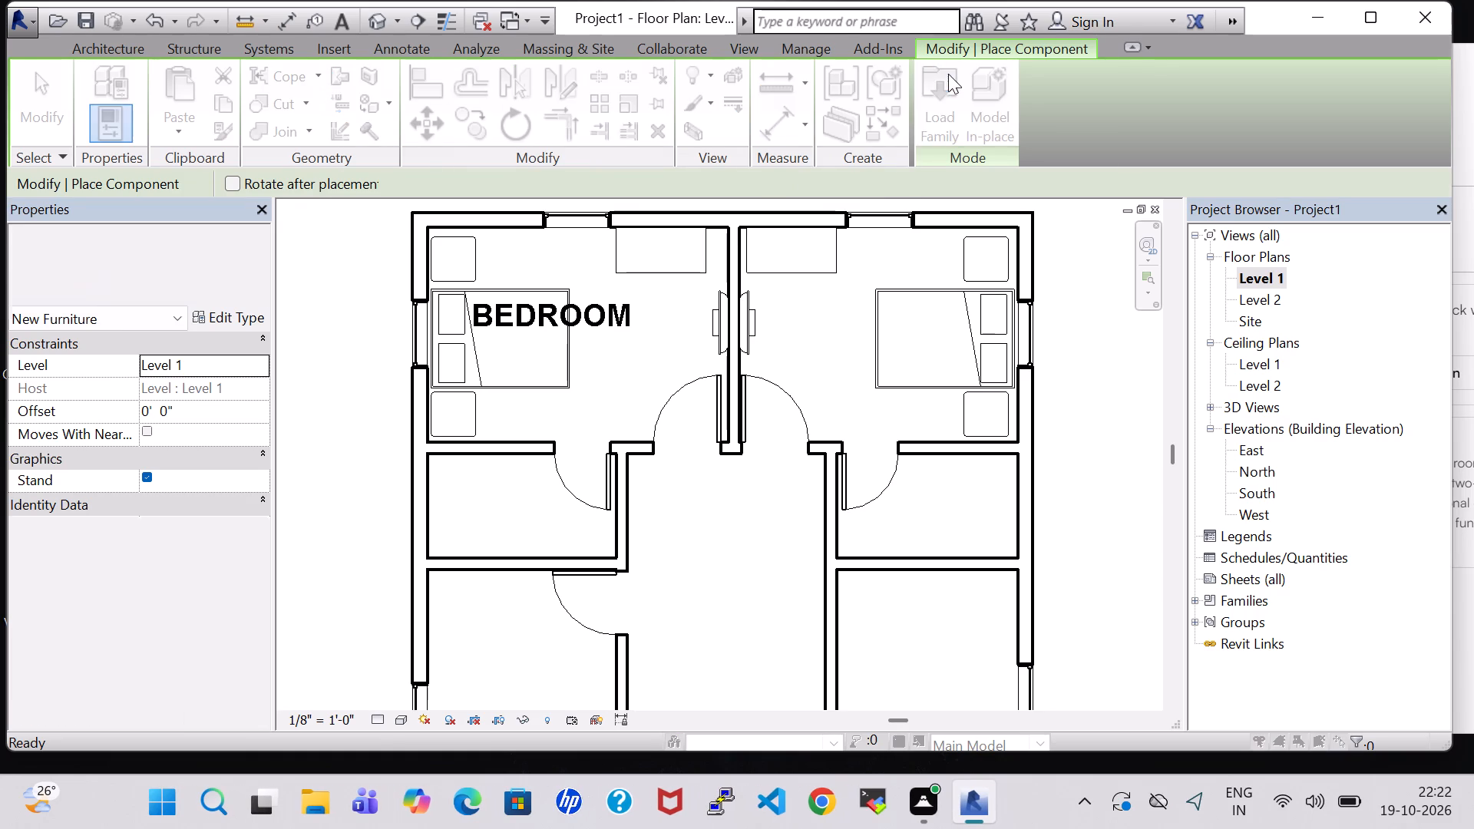
left_click(773, 515)
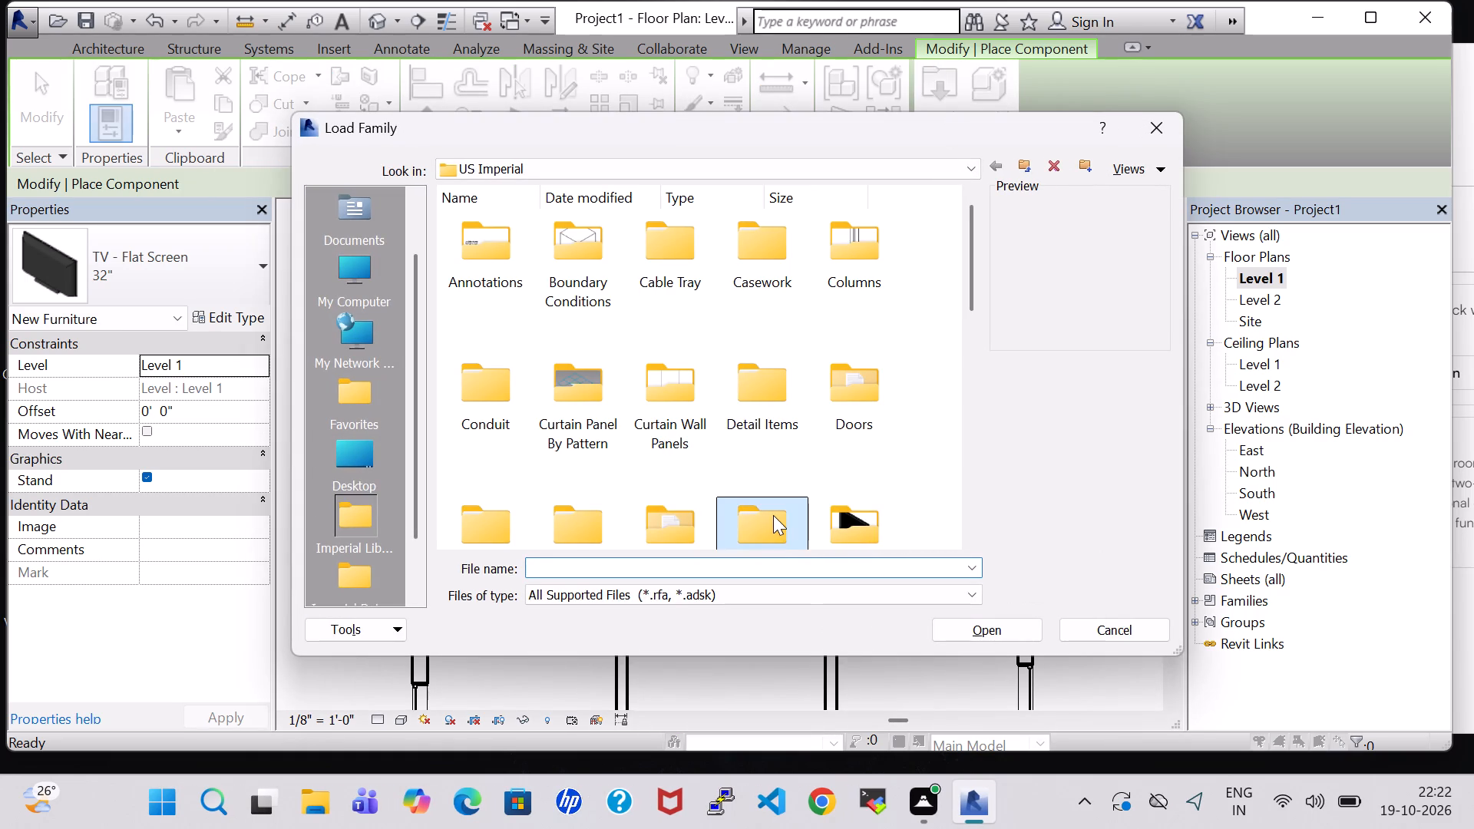
key("p")
double_click(610, 264)
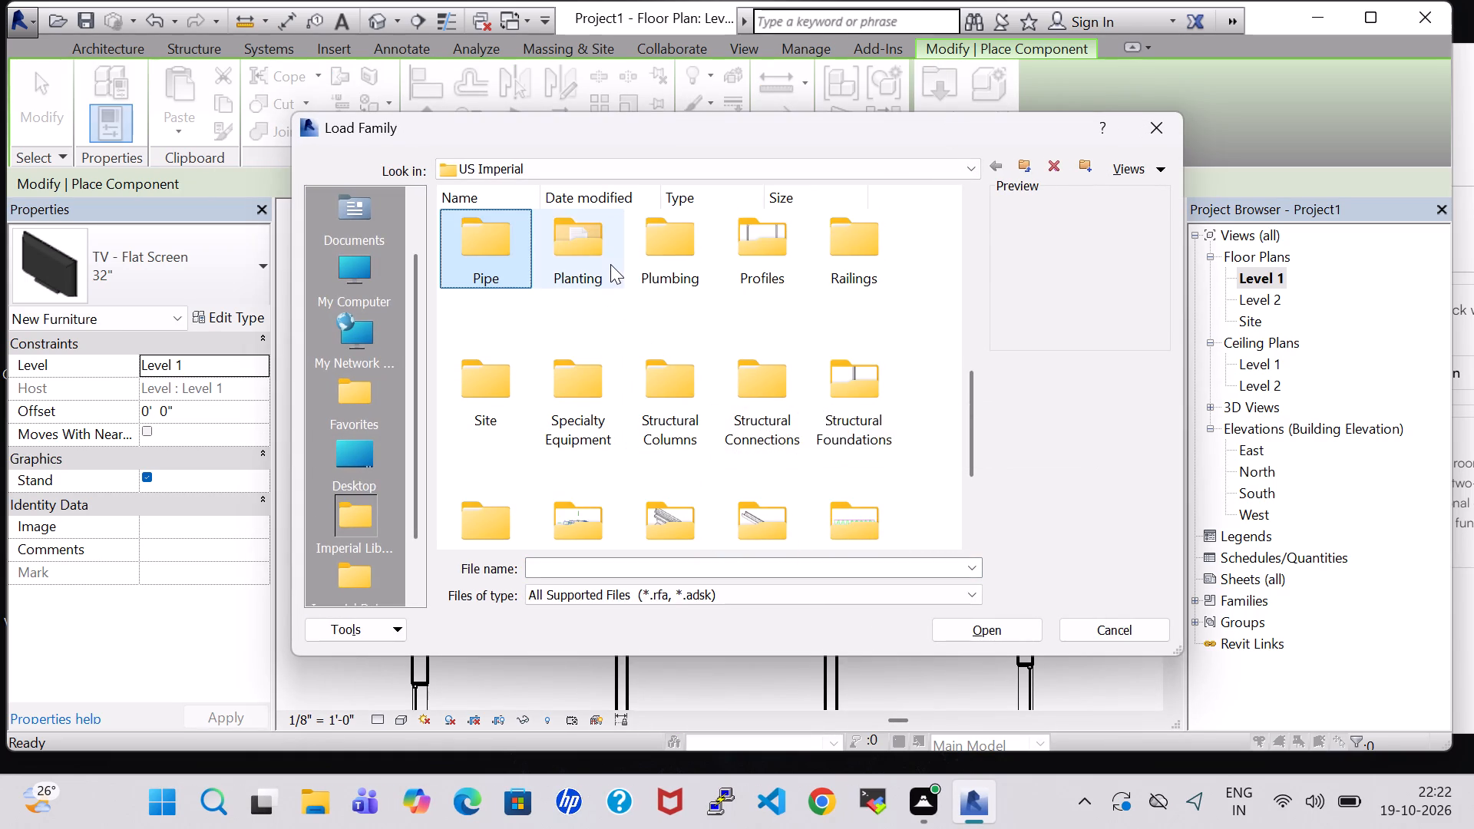
left_click(501, 248)
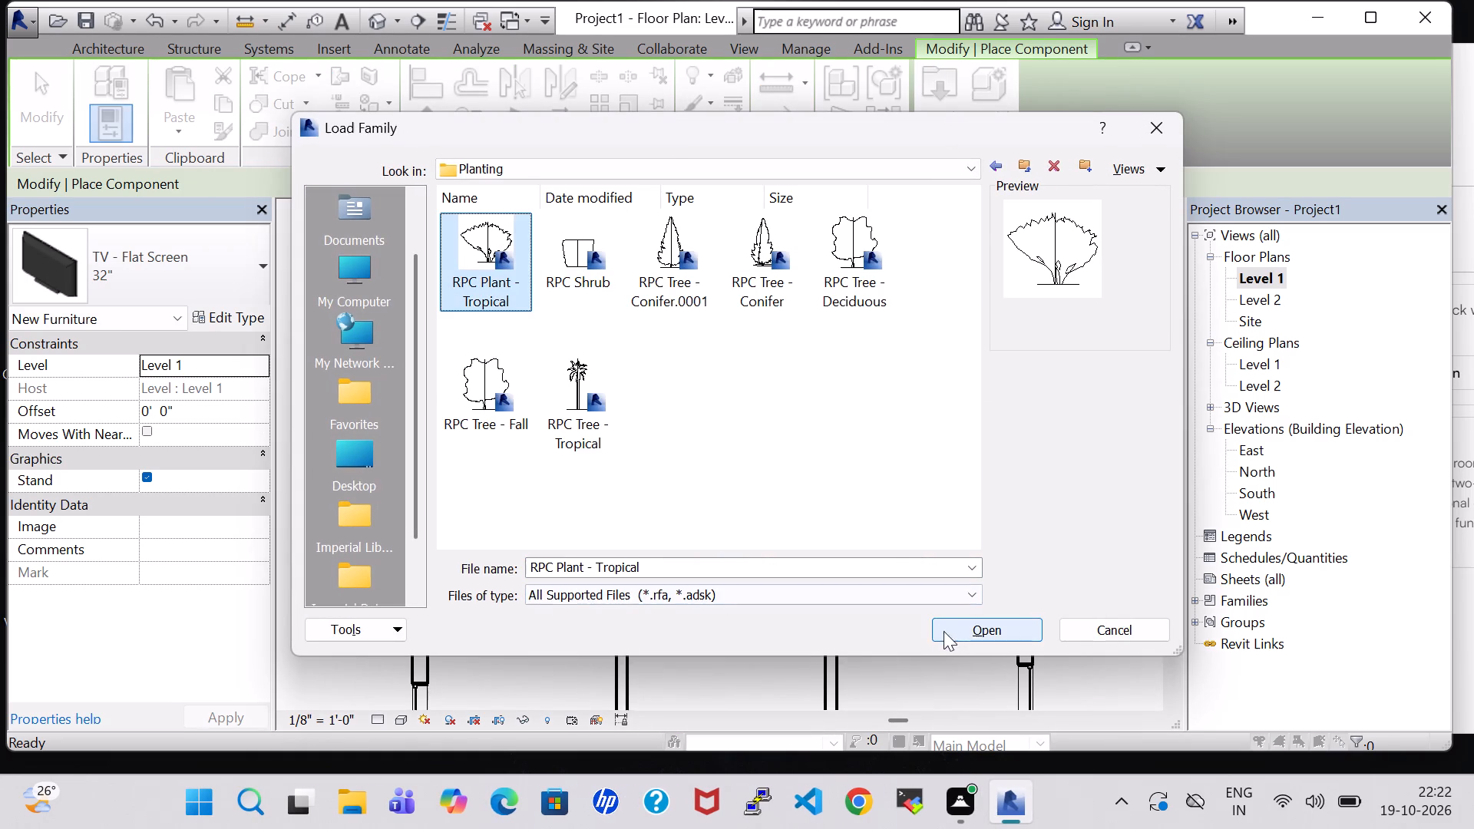
left_click_drag(950, 631, 957, 631)
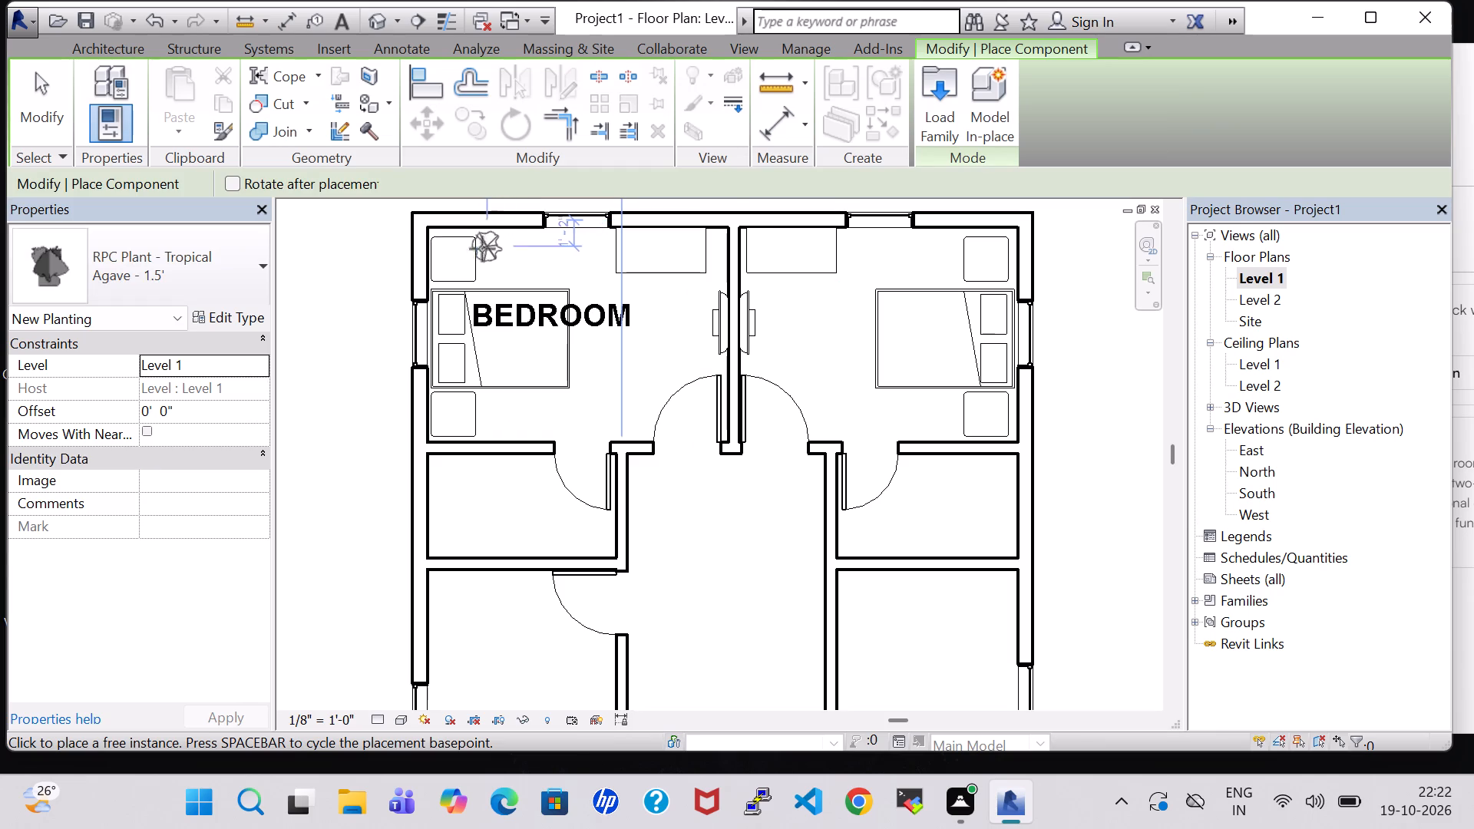
Place an Agave - 1.5' tropical plant at the north end table of both the northwest and northeast bedrooms.
left_click(481, 252)
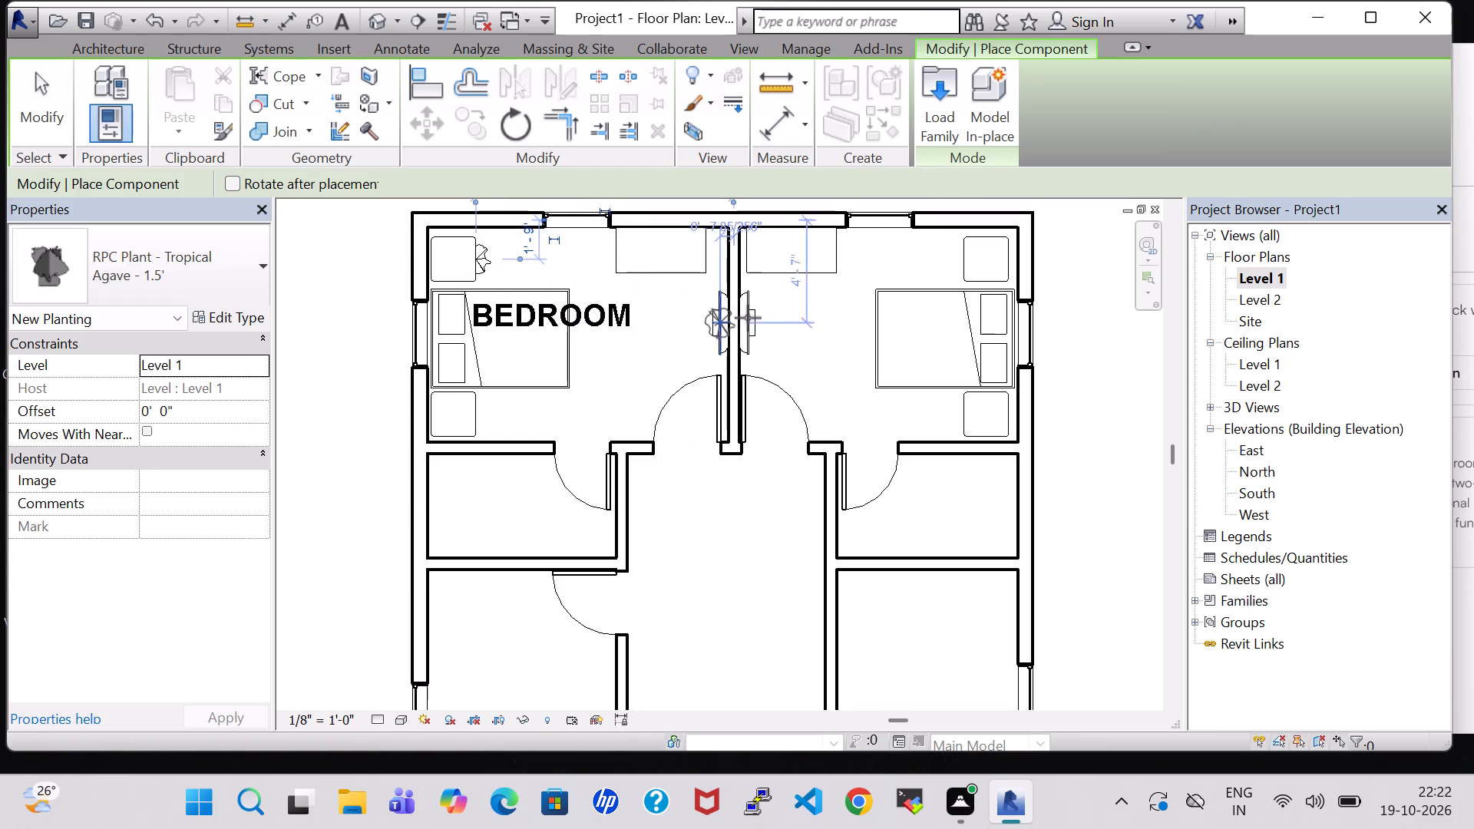
left_click(969, 264)
key("Escape")
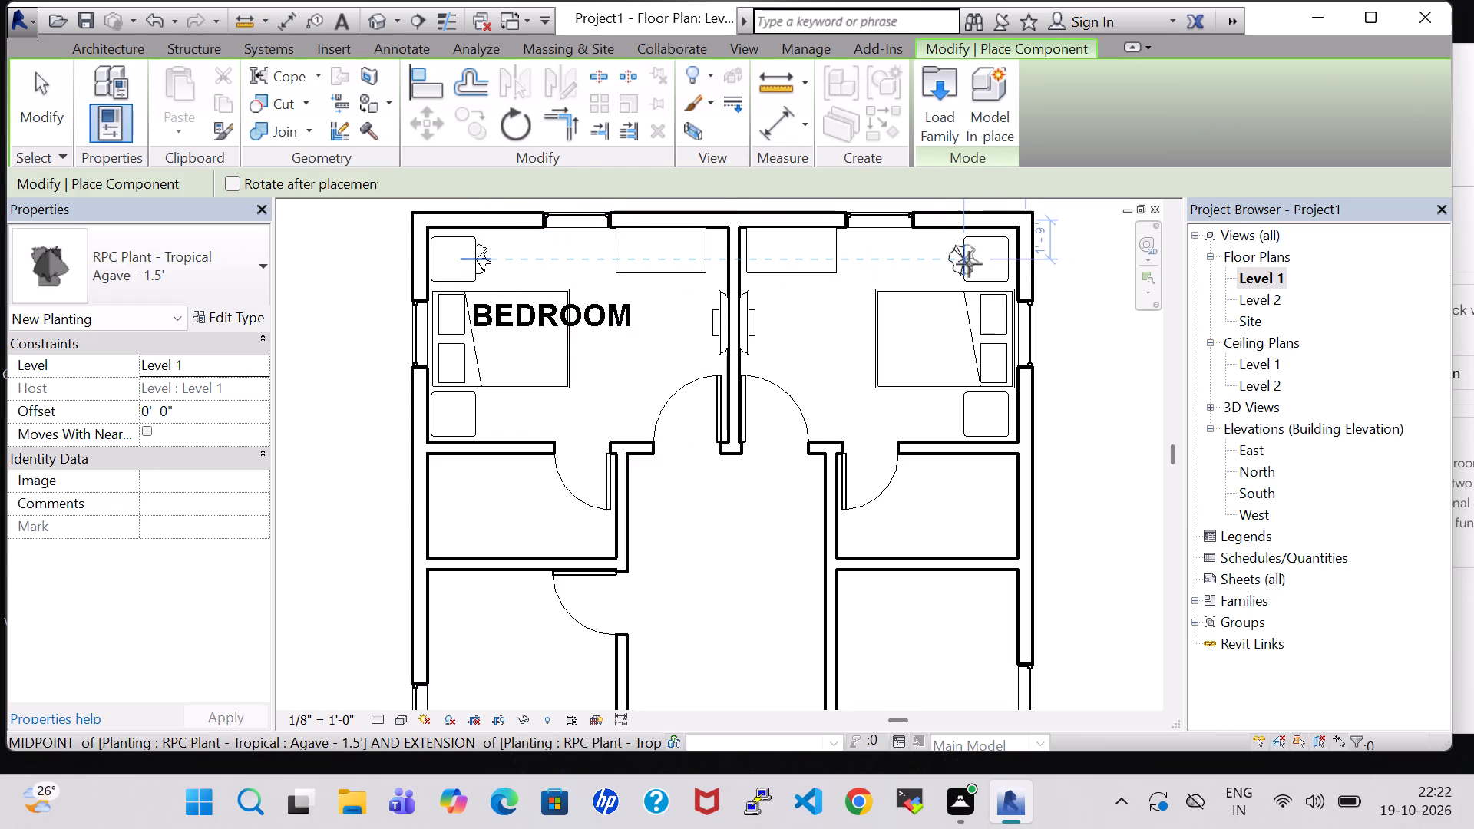
key("Escape")
Set the northwest bedroom plant's Offset to 2' 0".
left_click(487, 254)
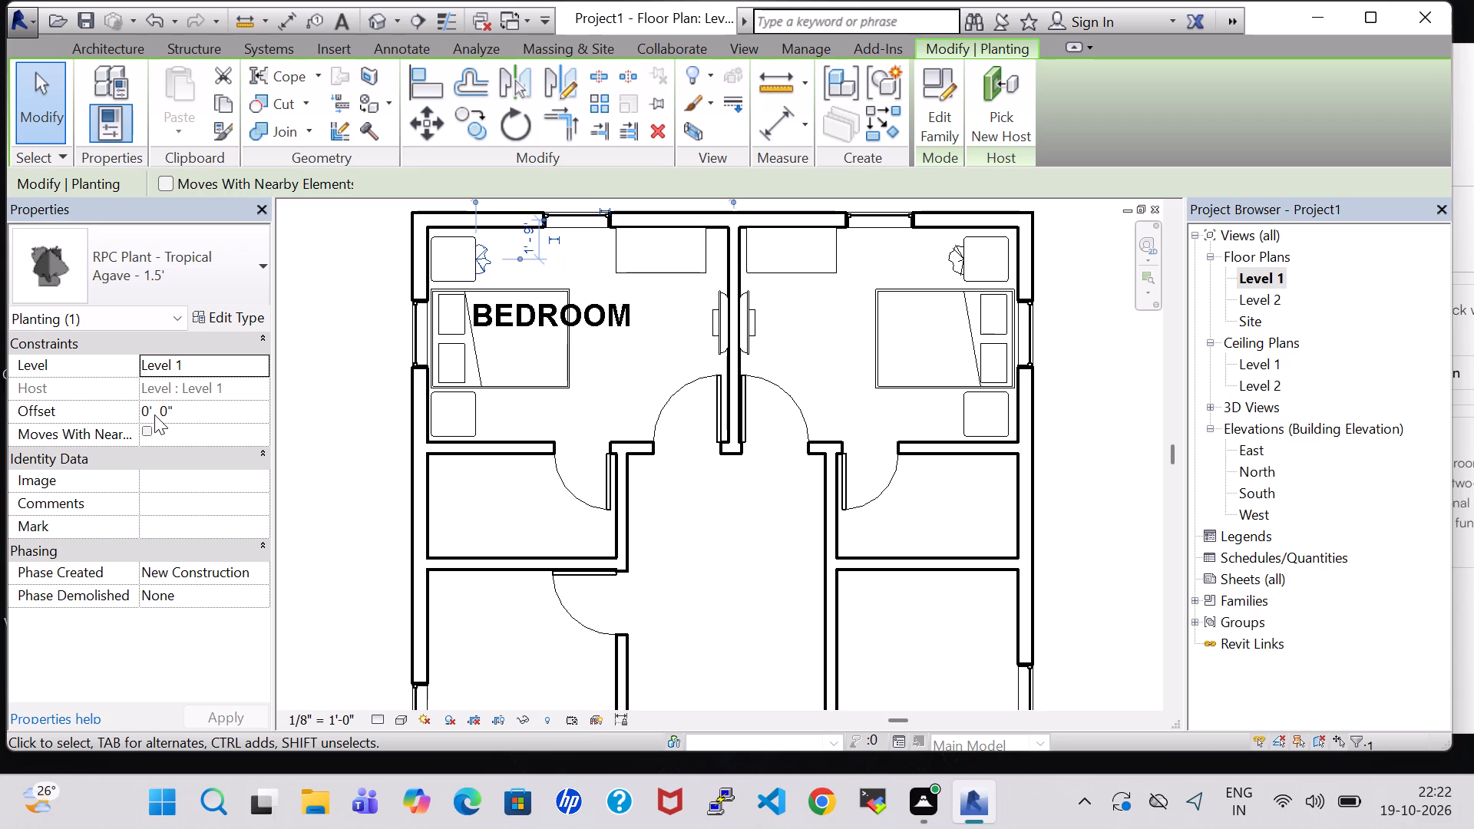
left_click(146, 413)
left_click(148, 413)
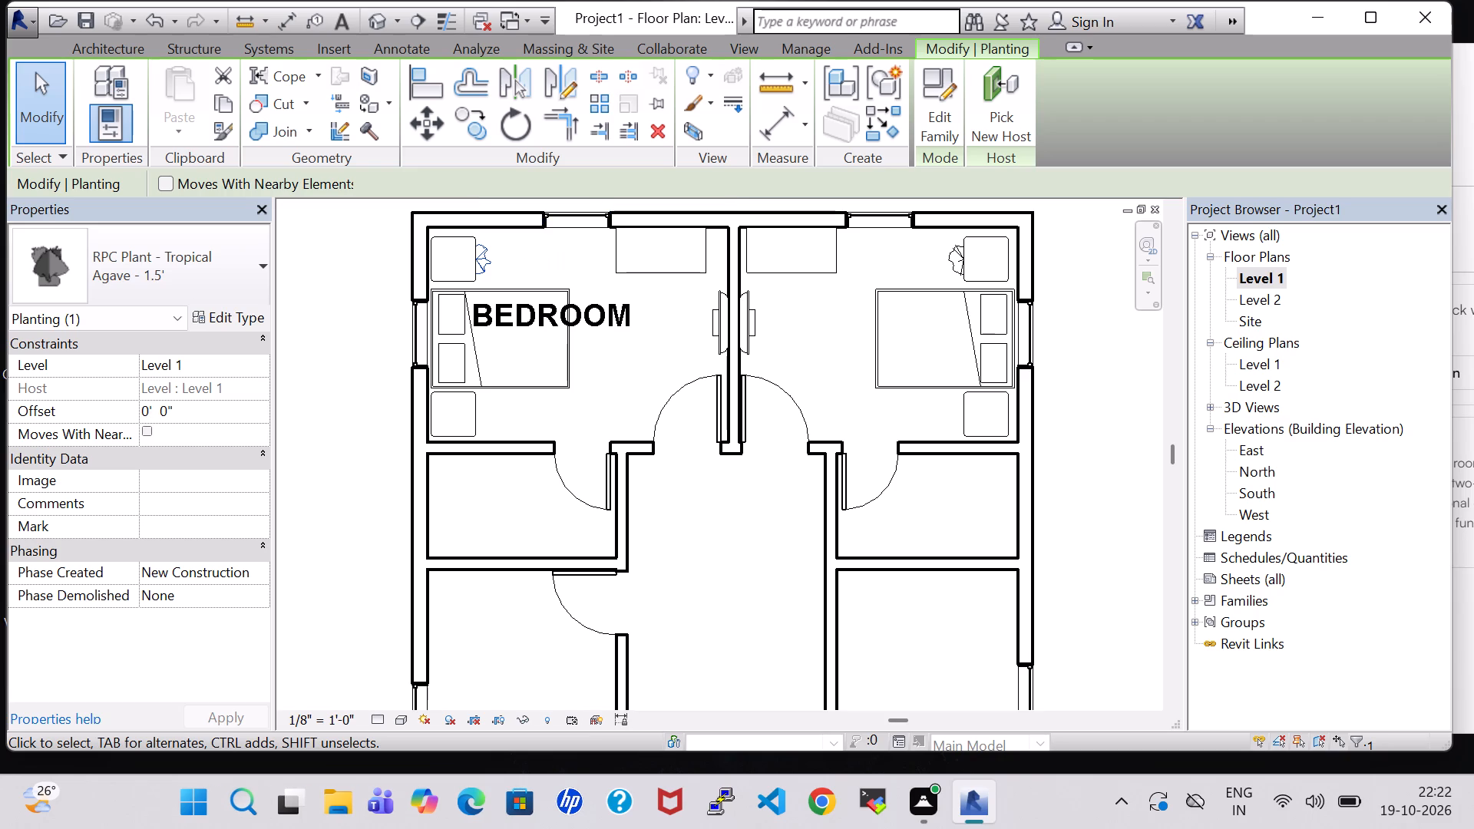
key("BackSpace")
key("2")
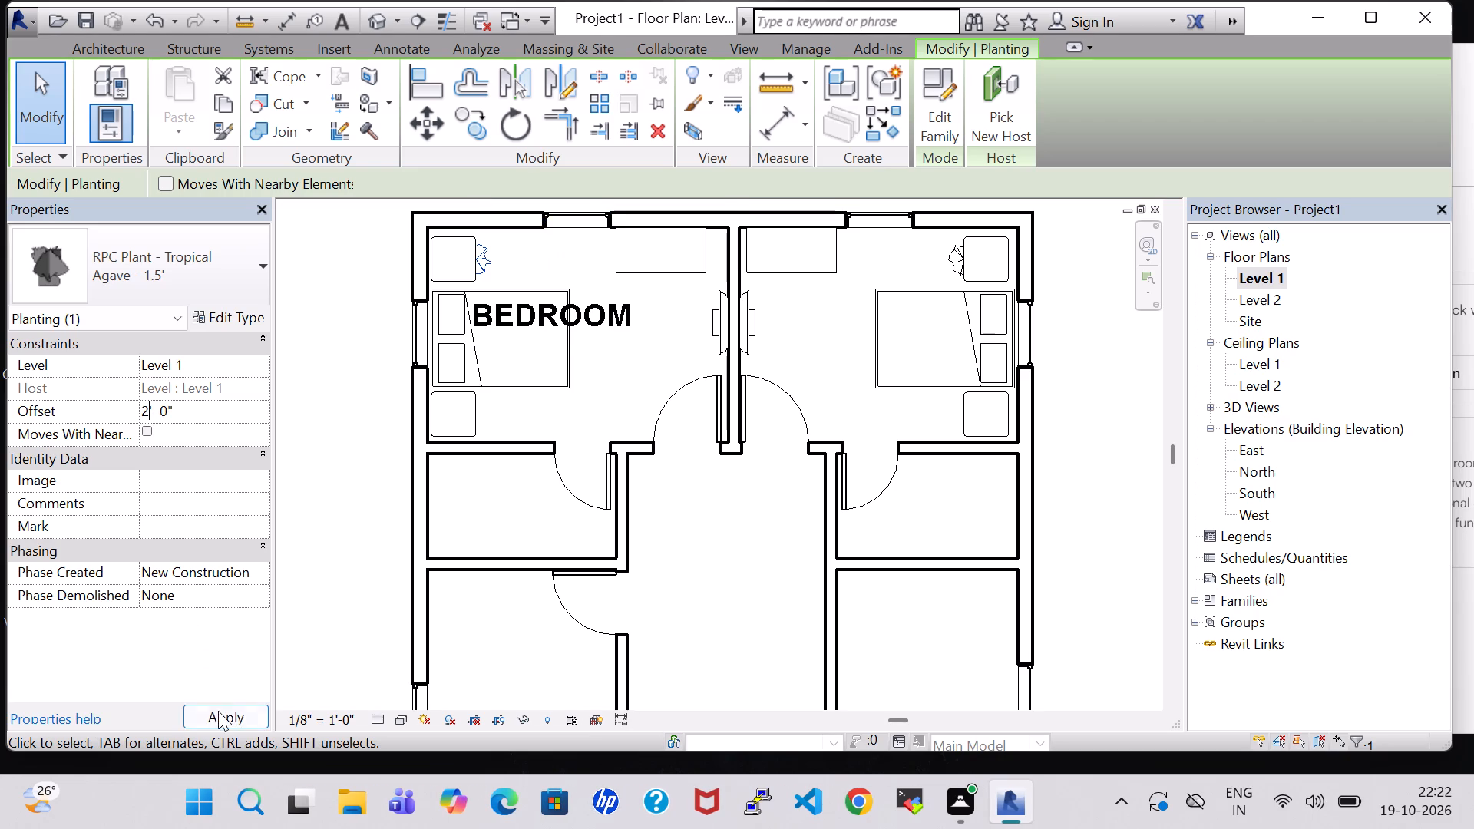
left_click(218, 712)
Nudge the northwest bedroom plant west until it is centred on the north end table.
key("Left")
key("Left")
key("Left")
key("Left")
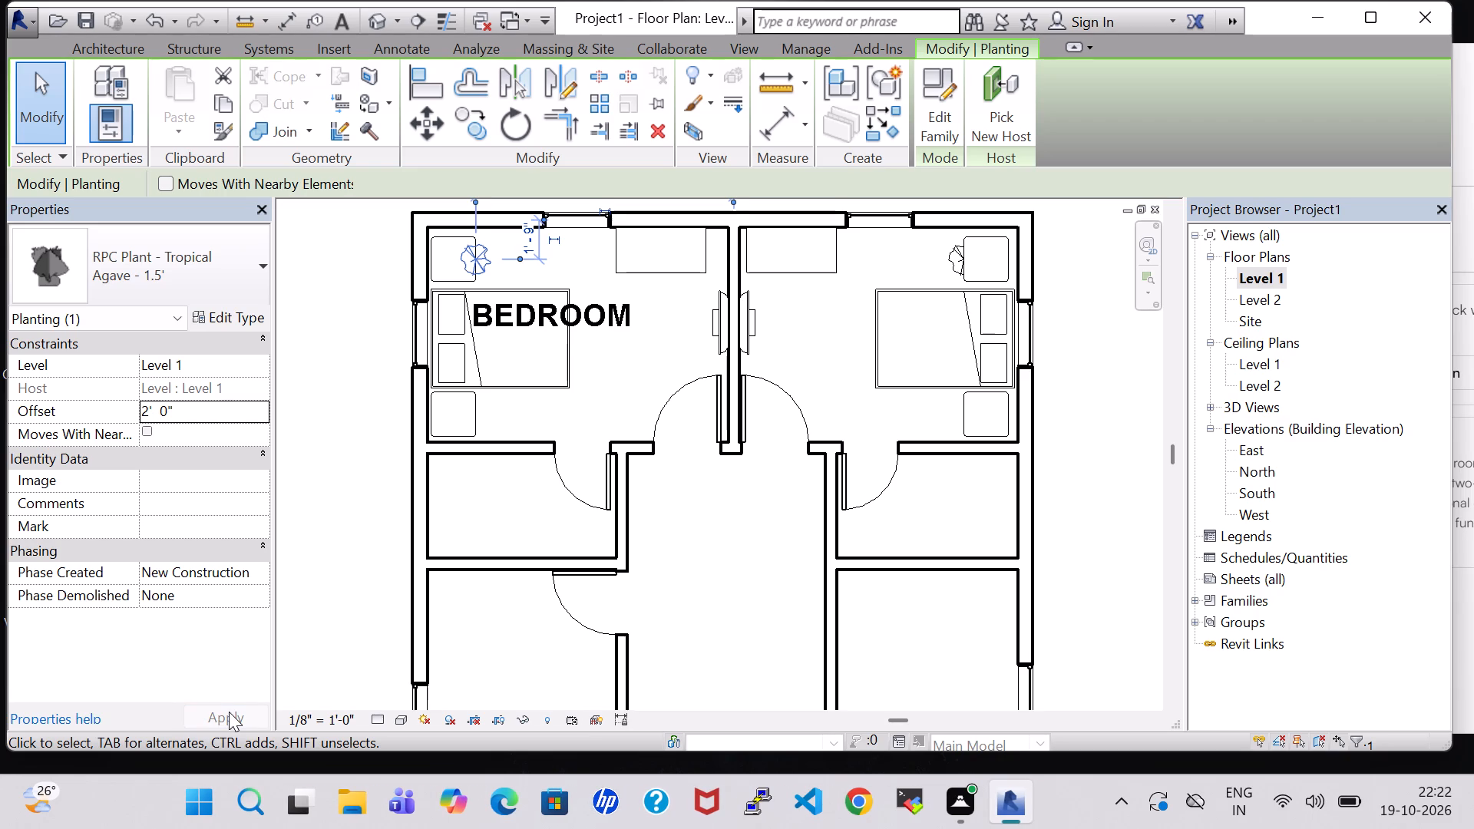
left_click(587, 247)
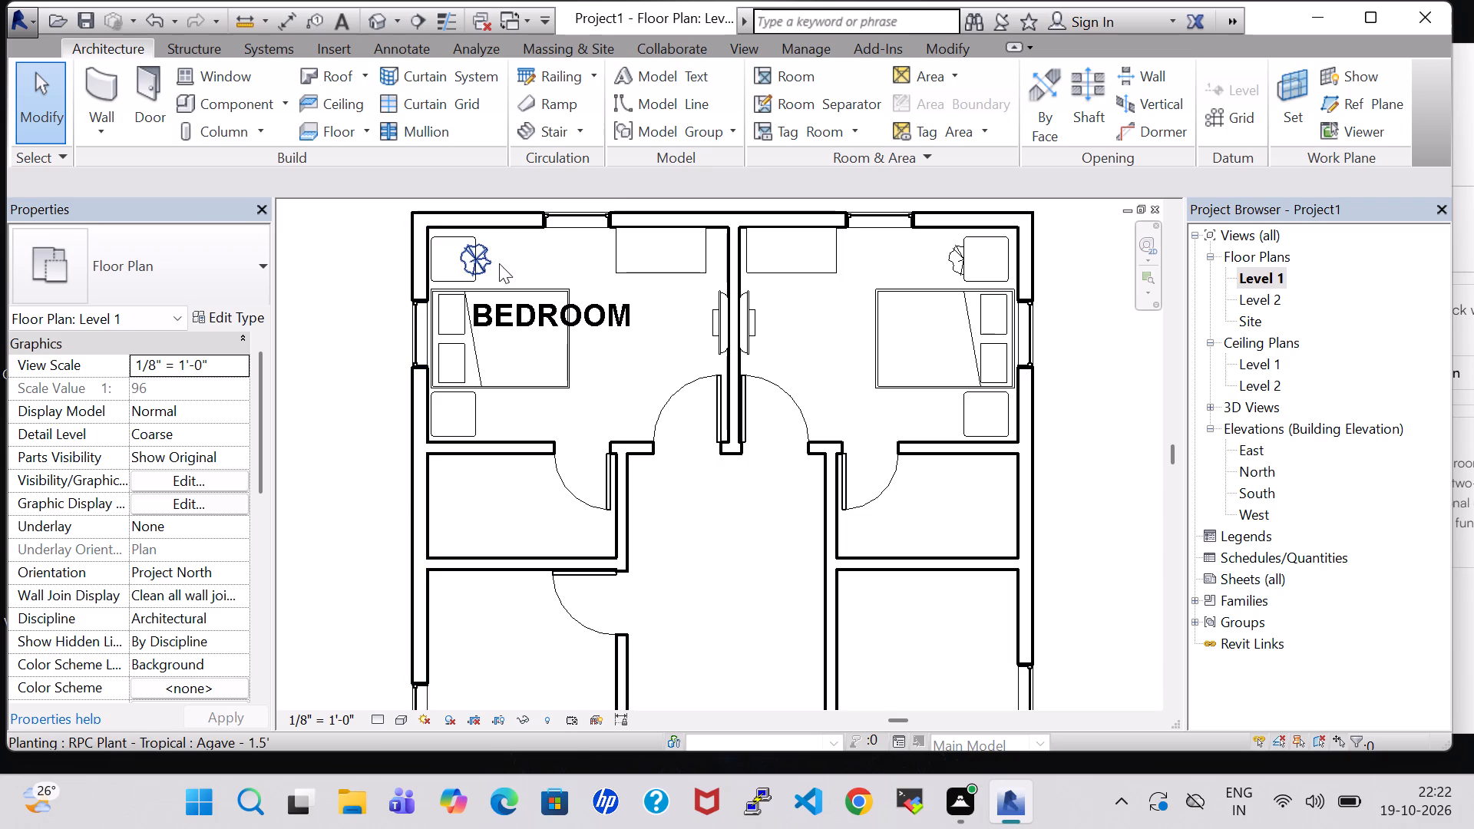
left_click(478, 256)
key("Left")
key("Left")
key("Left")
key("Left")
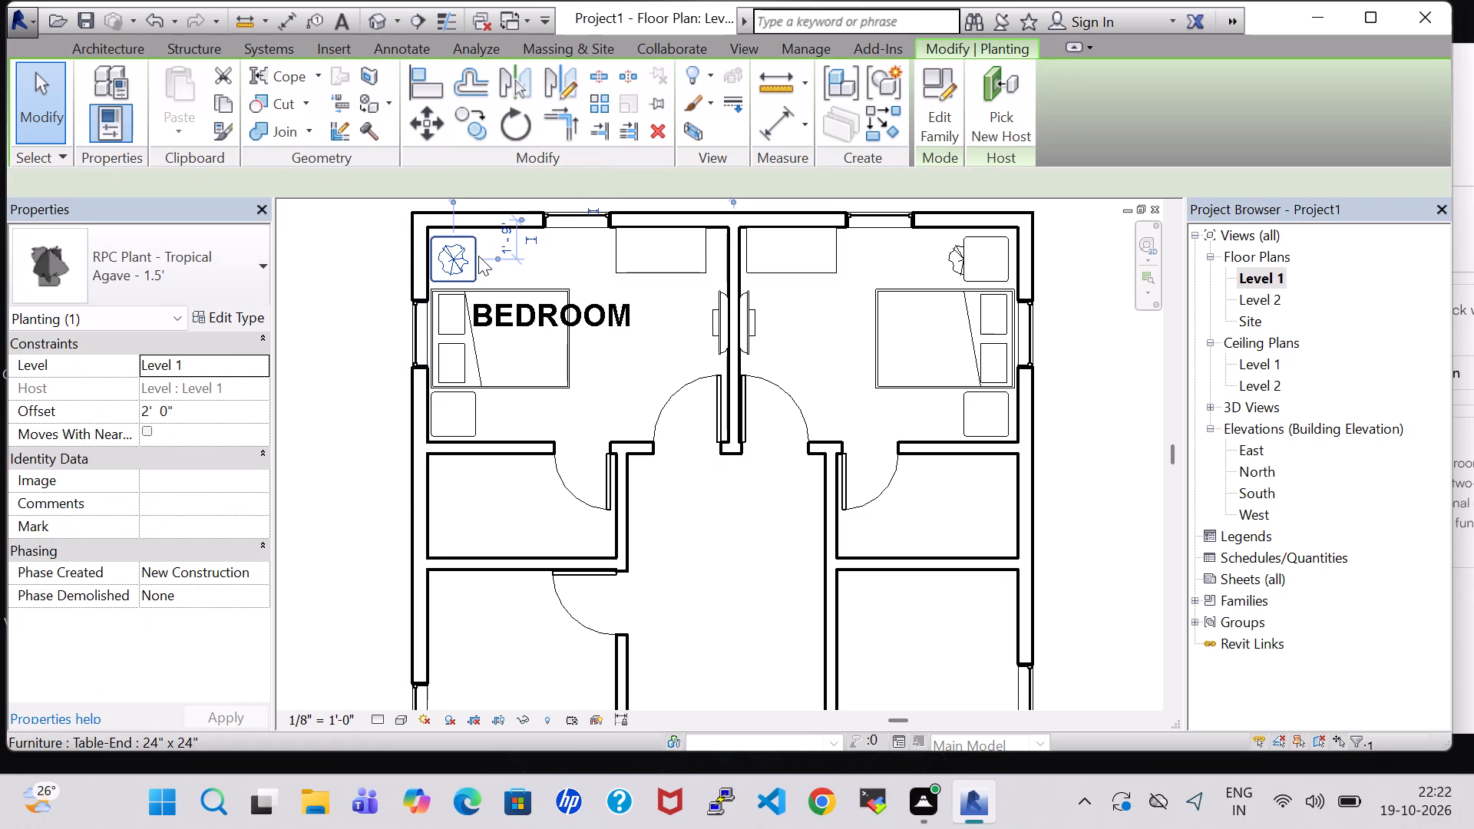
left_click(571, 263)
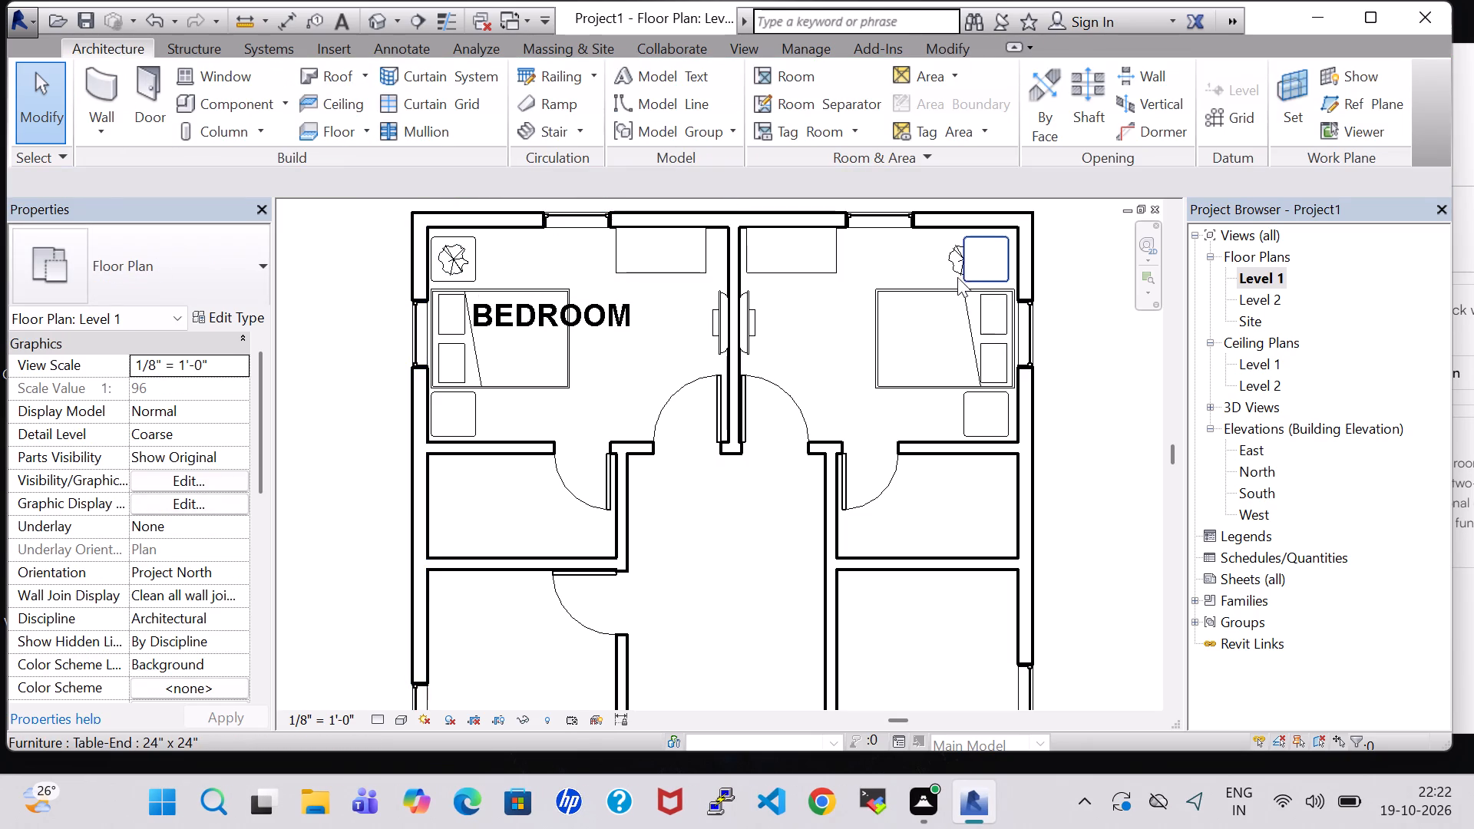
Set the northeast bedroom plant's Offset to 2' 0".
left_click(950, 258)
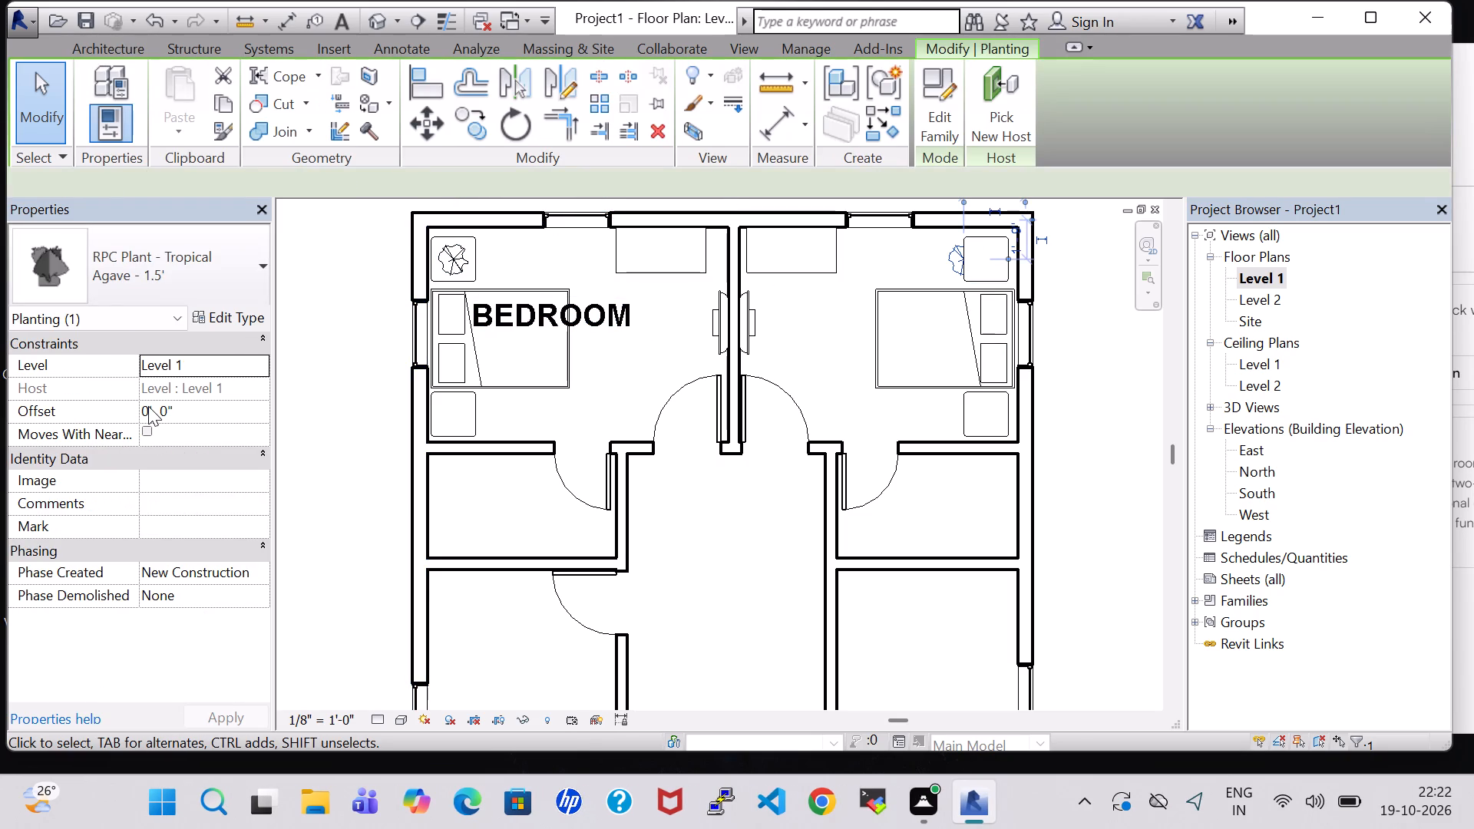
double_click(148, 406)
key("BackSpace")
key("2")
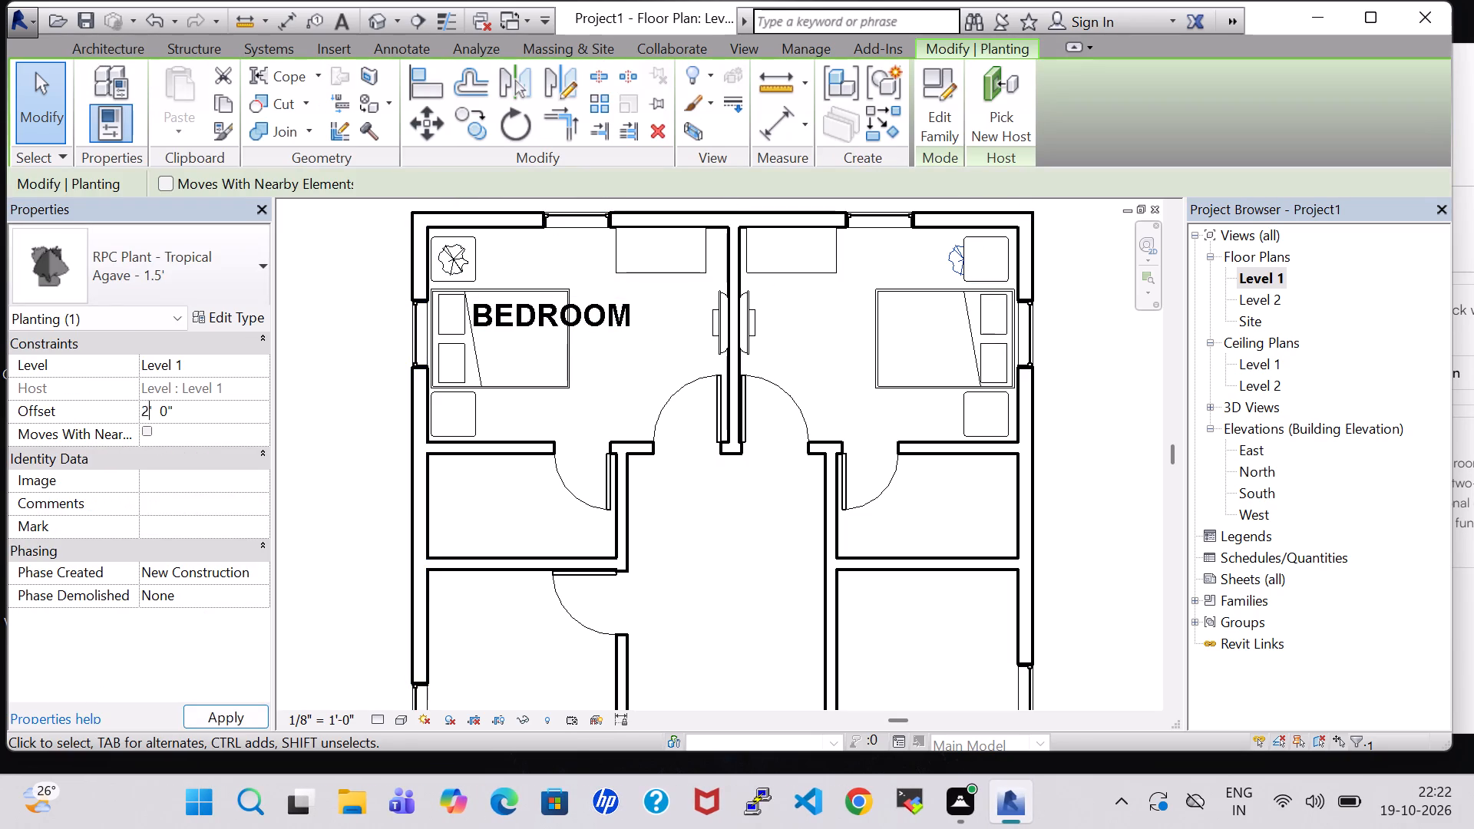
left_click(245, 713)
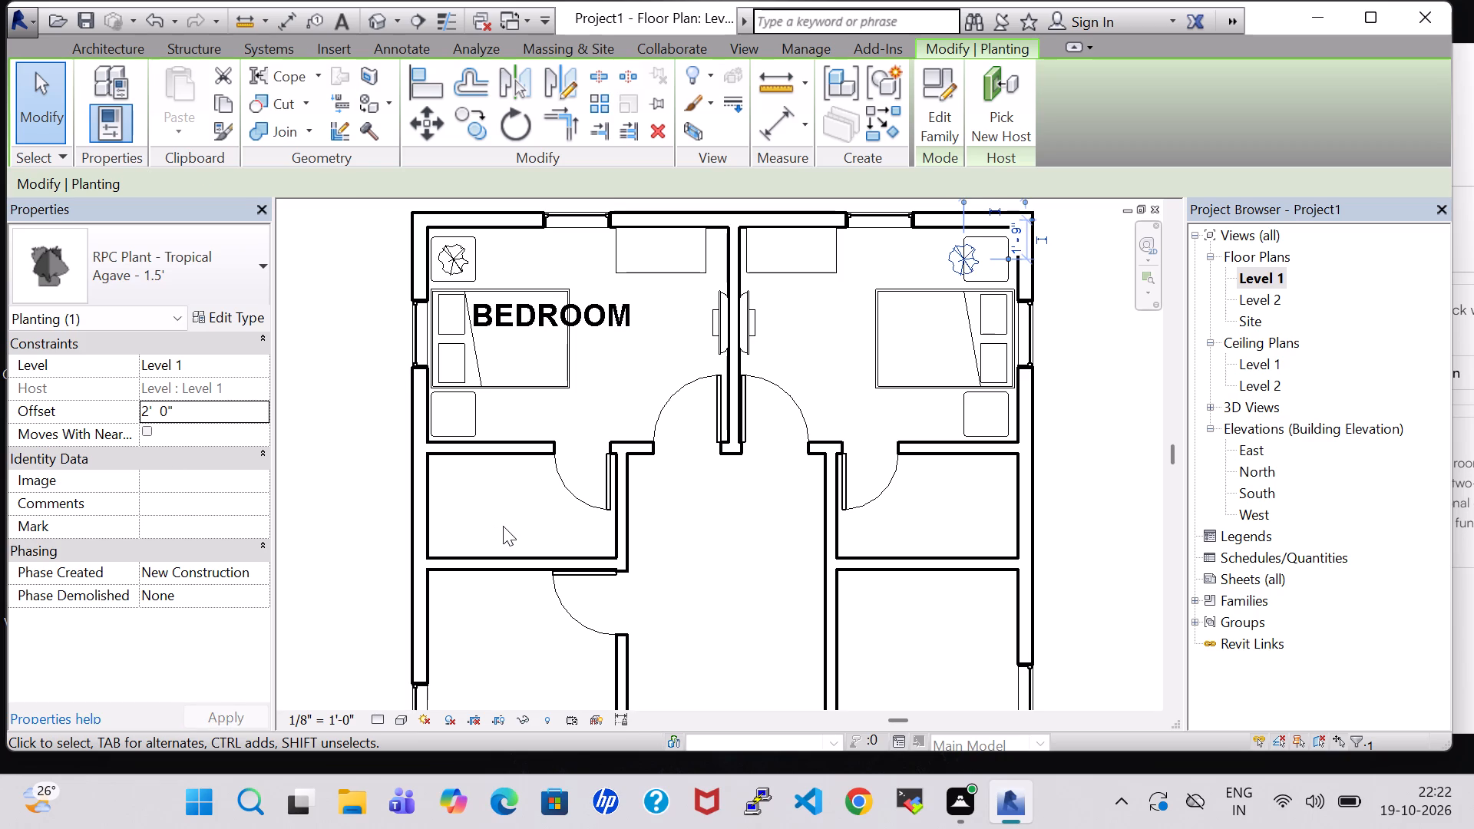
Nudge the northeast bedroom plant east until it is centred on the north end table.
key("Right")
key("Right")
key("Right")
key("Right")
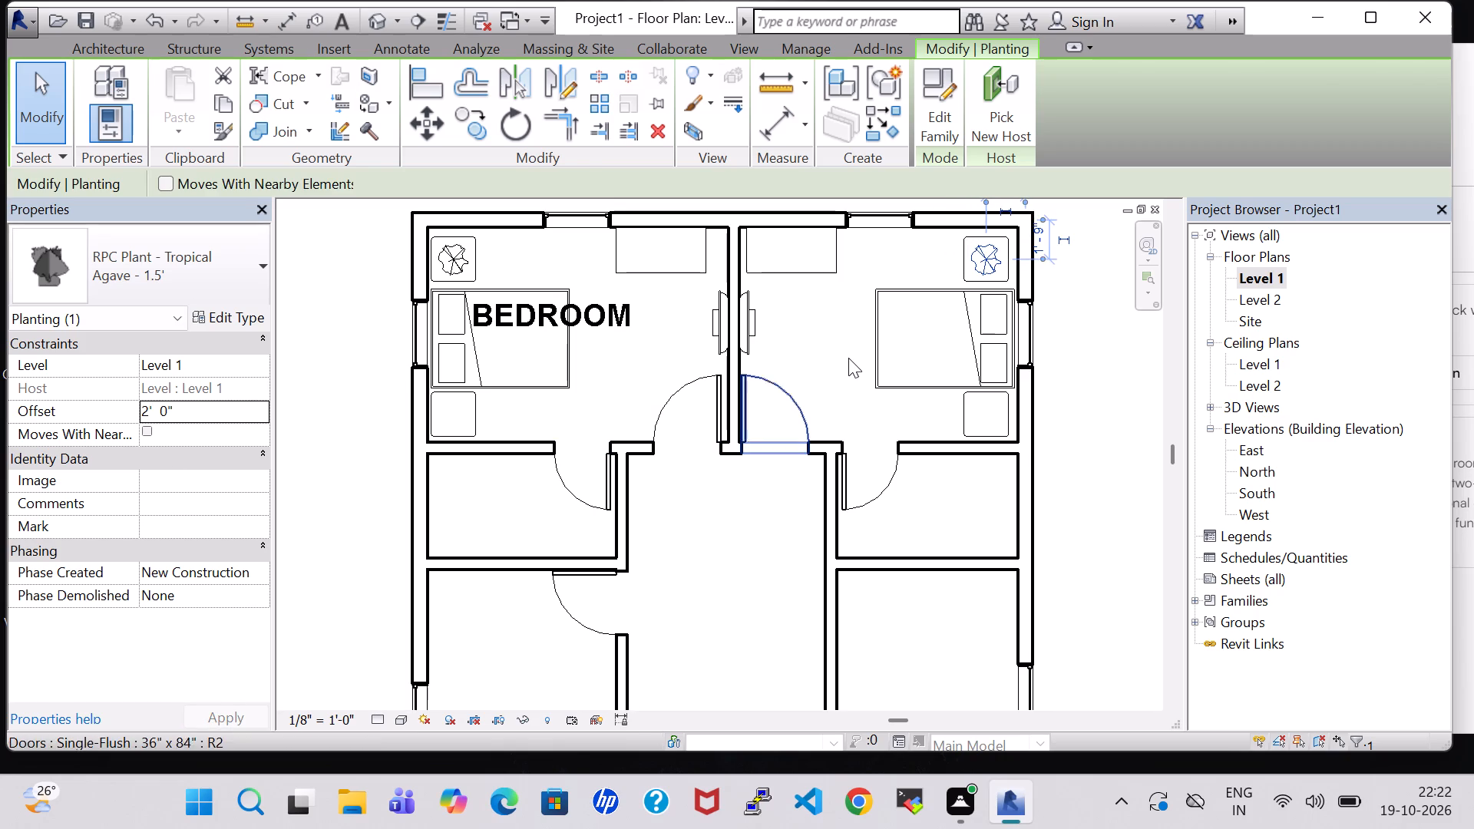
left_click(848, 358)
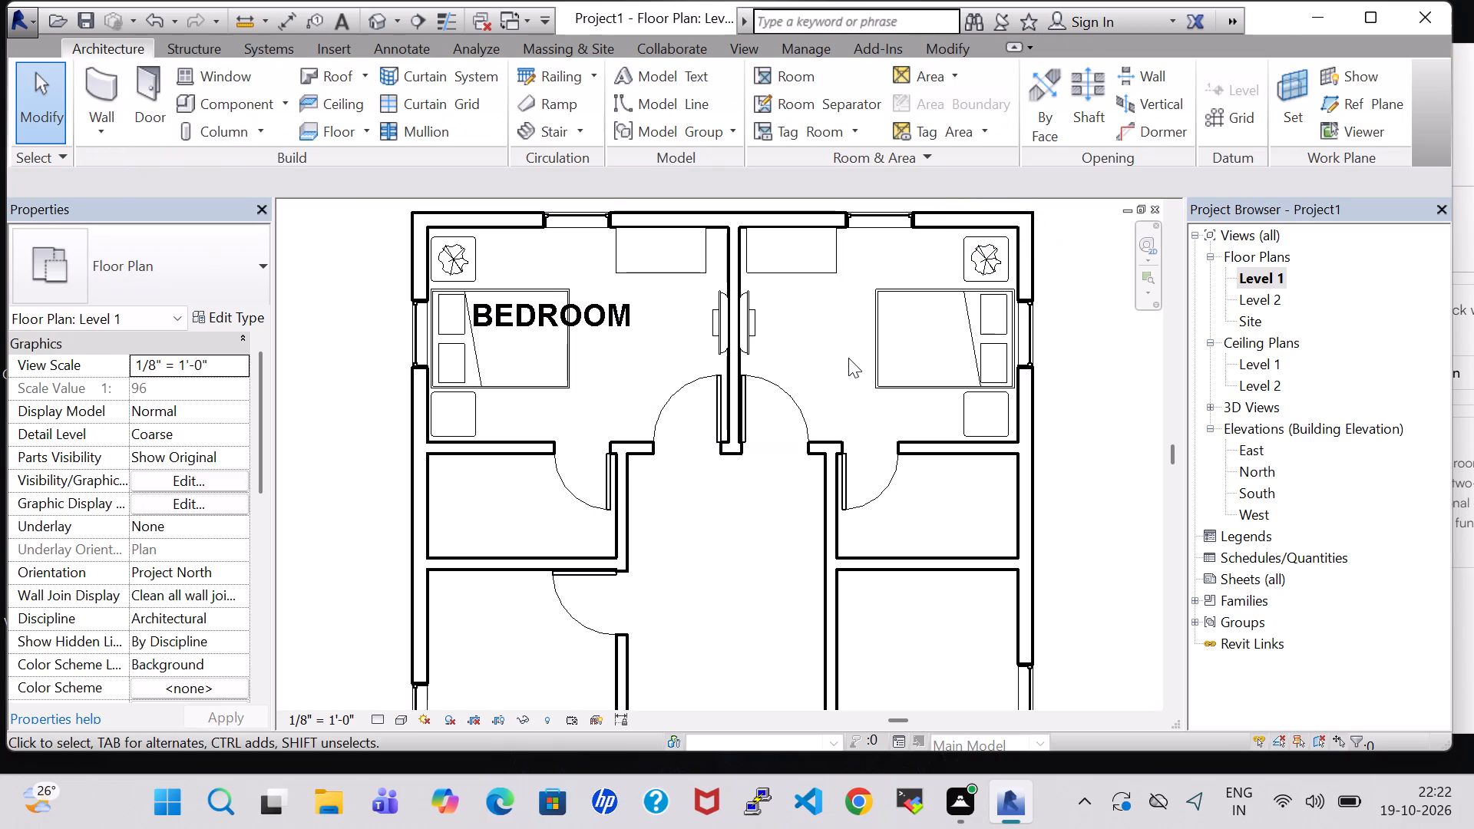
Check the furnished bedrooms in the default 3D view, and return to the Level 1 floor plan.
left_click(380, 12)
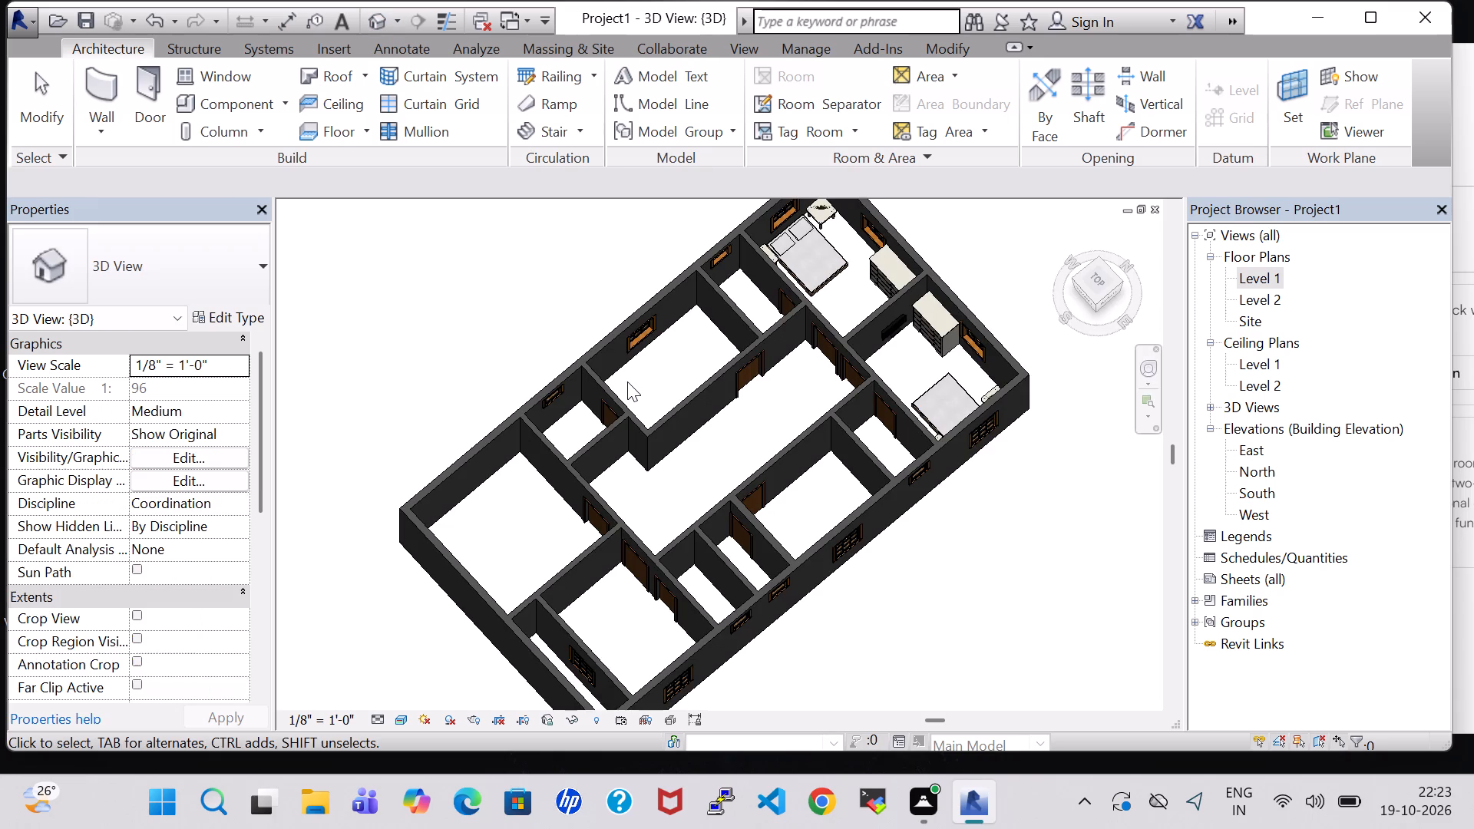
double_click(1266, 276)
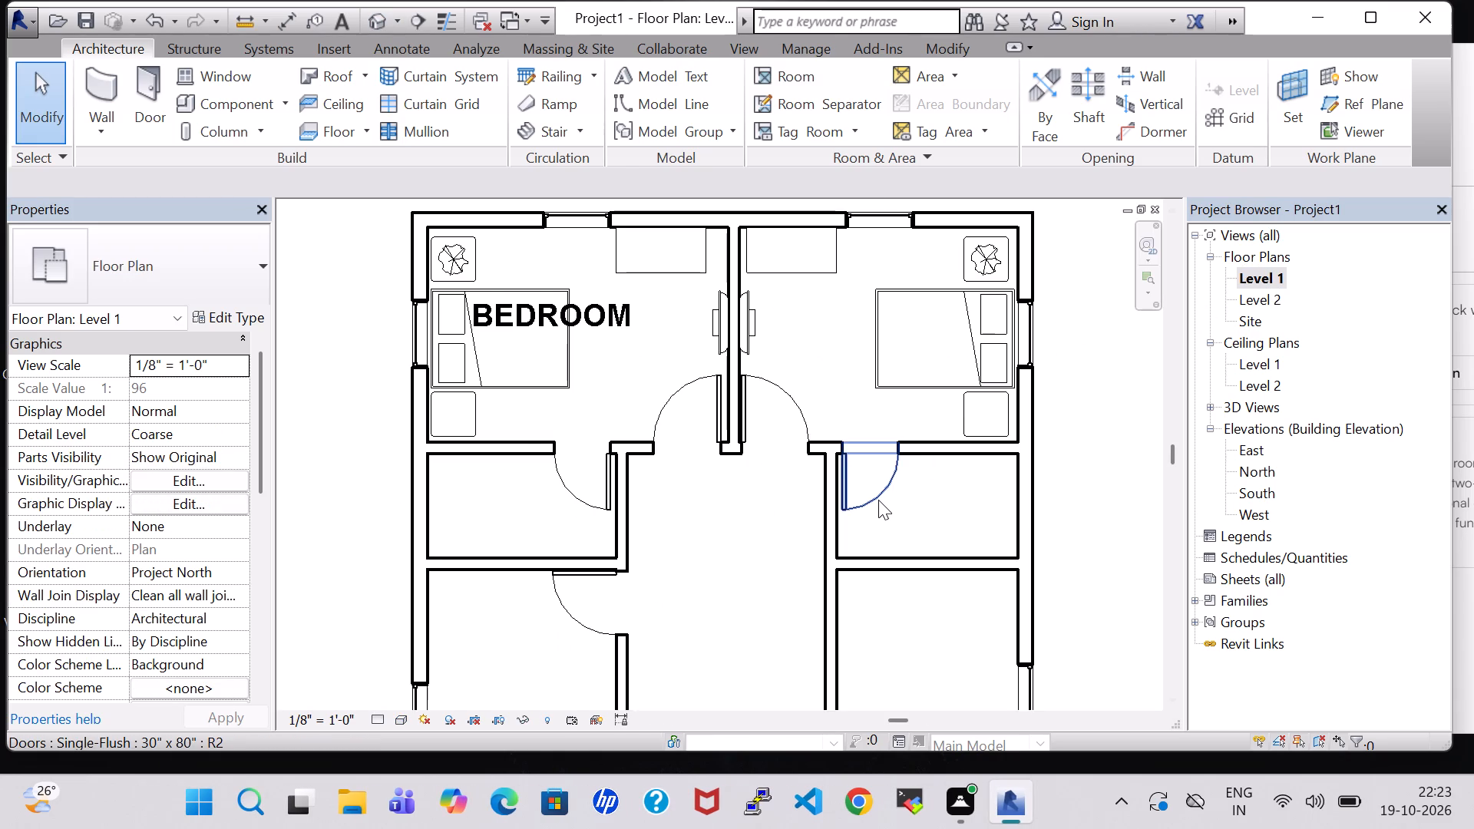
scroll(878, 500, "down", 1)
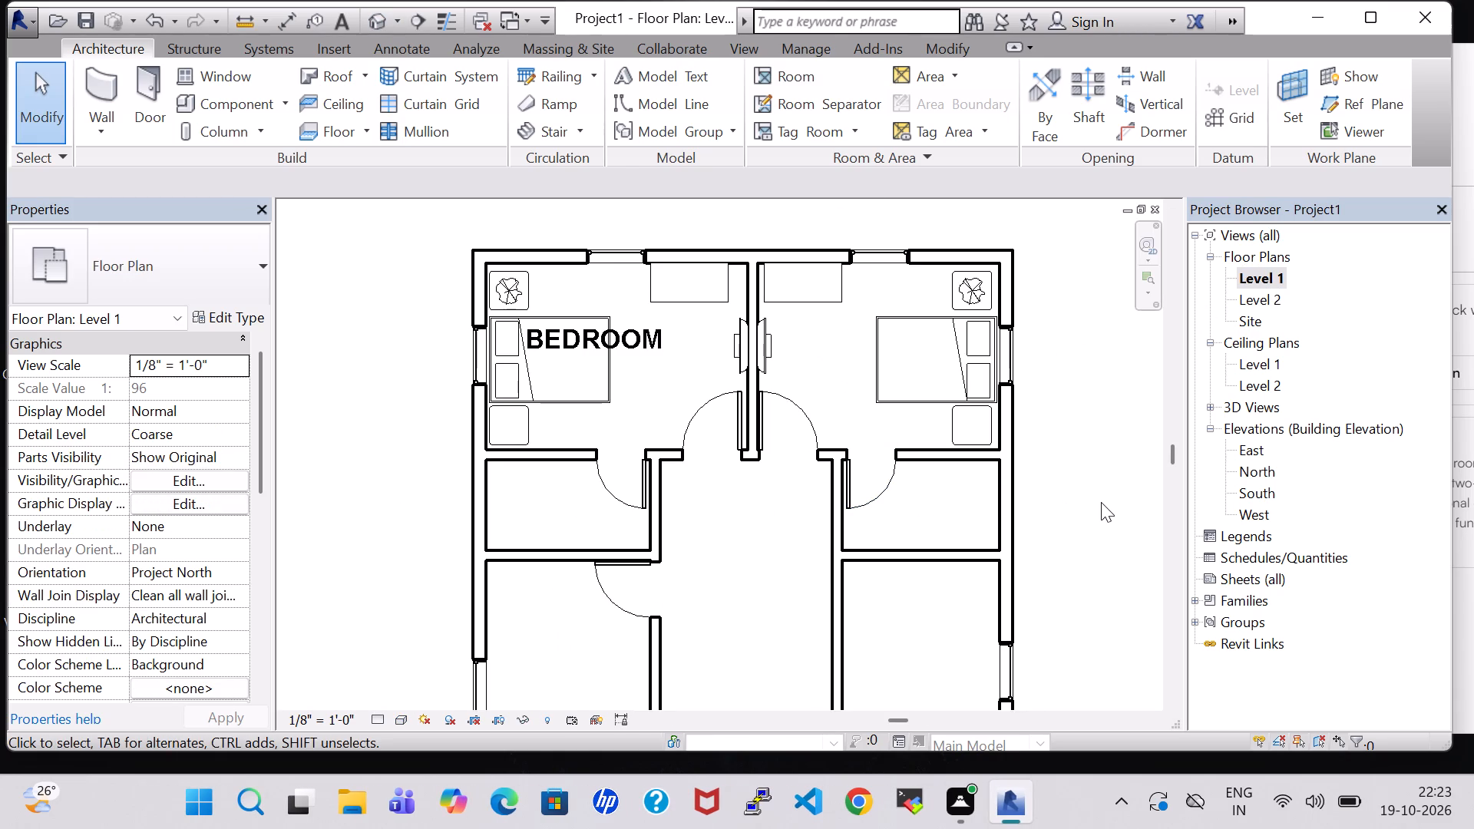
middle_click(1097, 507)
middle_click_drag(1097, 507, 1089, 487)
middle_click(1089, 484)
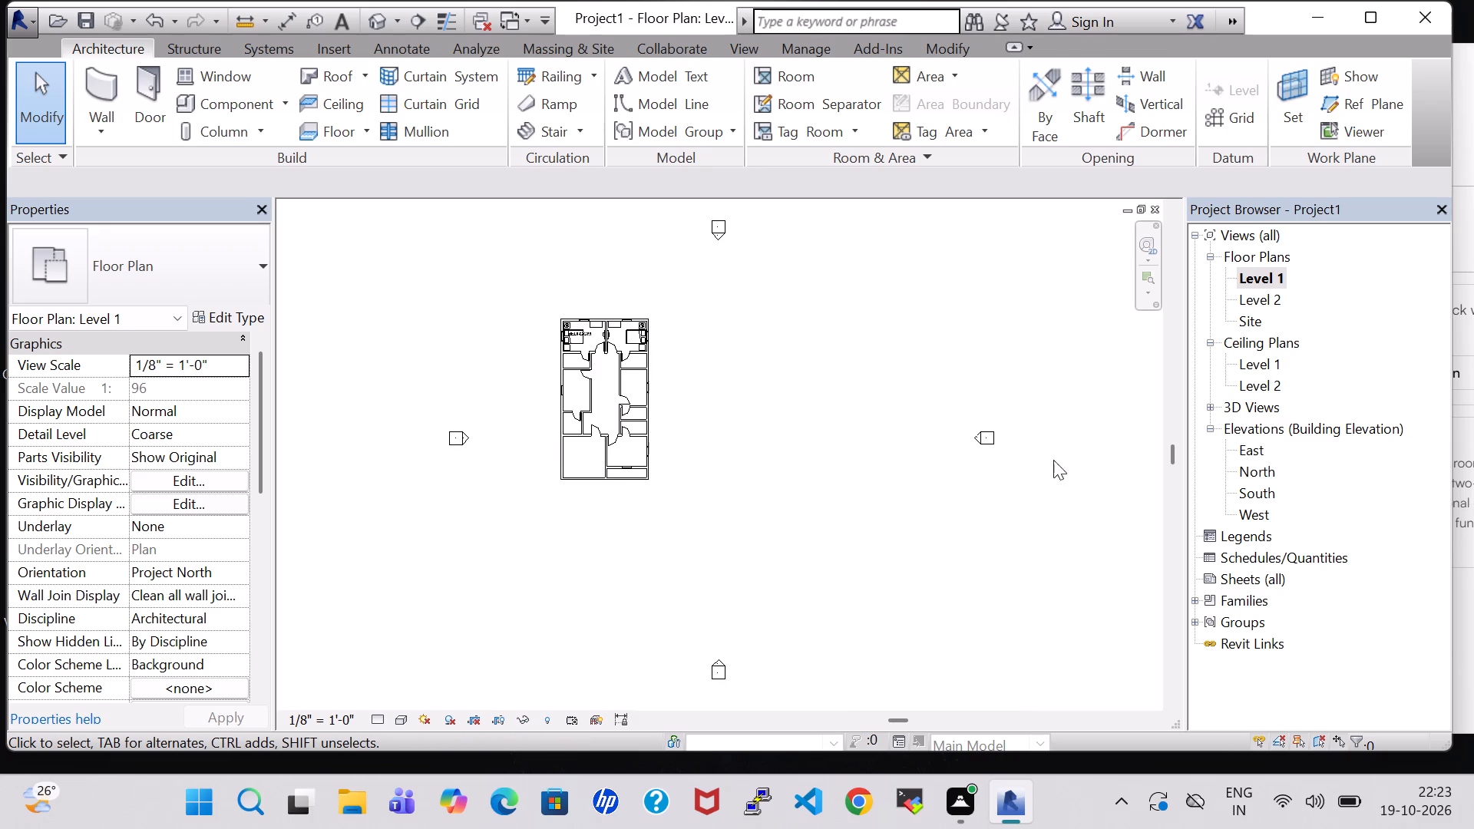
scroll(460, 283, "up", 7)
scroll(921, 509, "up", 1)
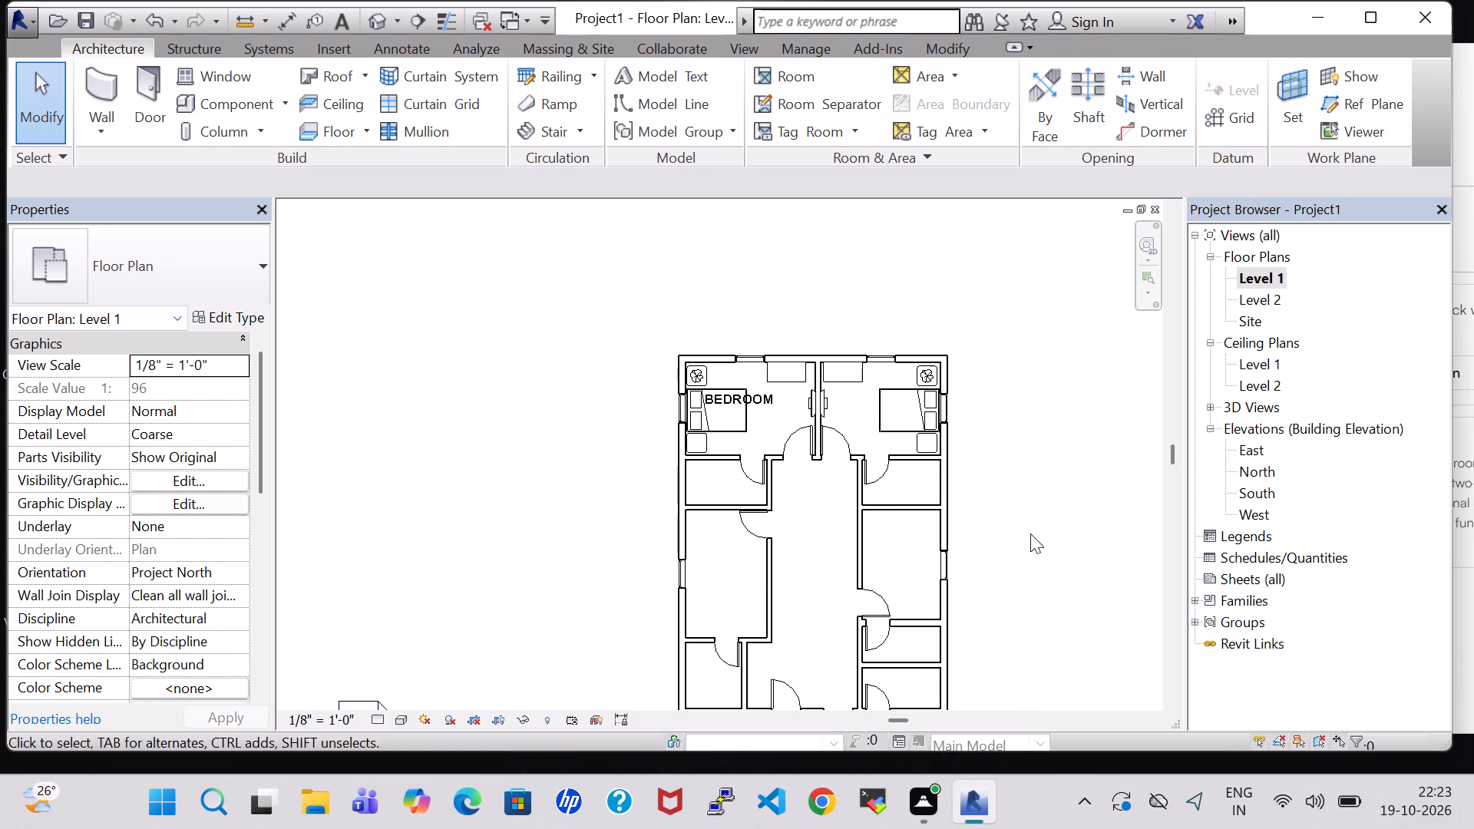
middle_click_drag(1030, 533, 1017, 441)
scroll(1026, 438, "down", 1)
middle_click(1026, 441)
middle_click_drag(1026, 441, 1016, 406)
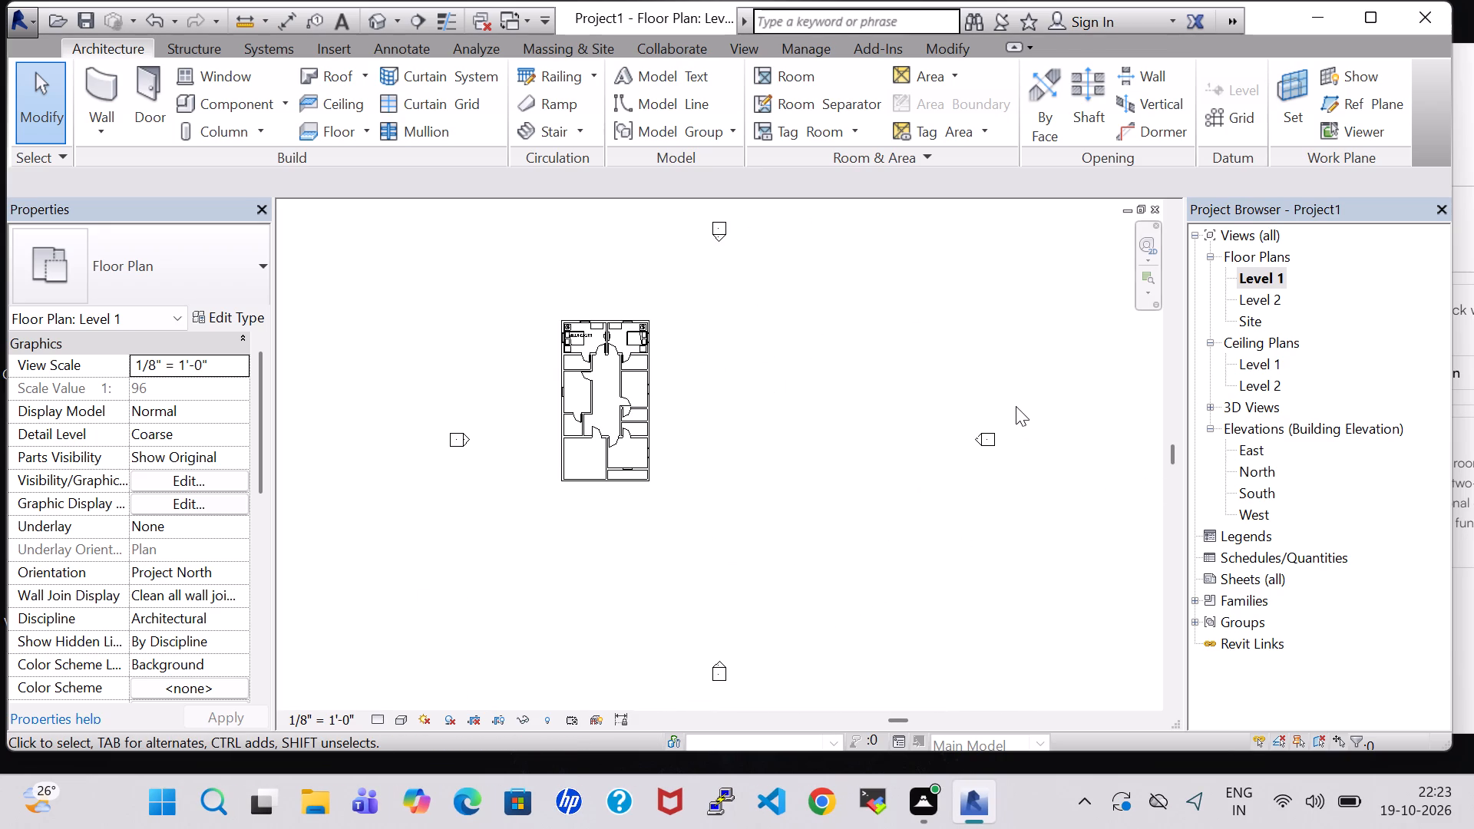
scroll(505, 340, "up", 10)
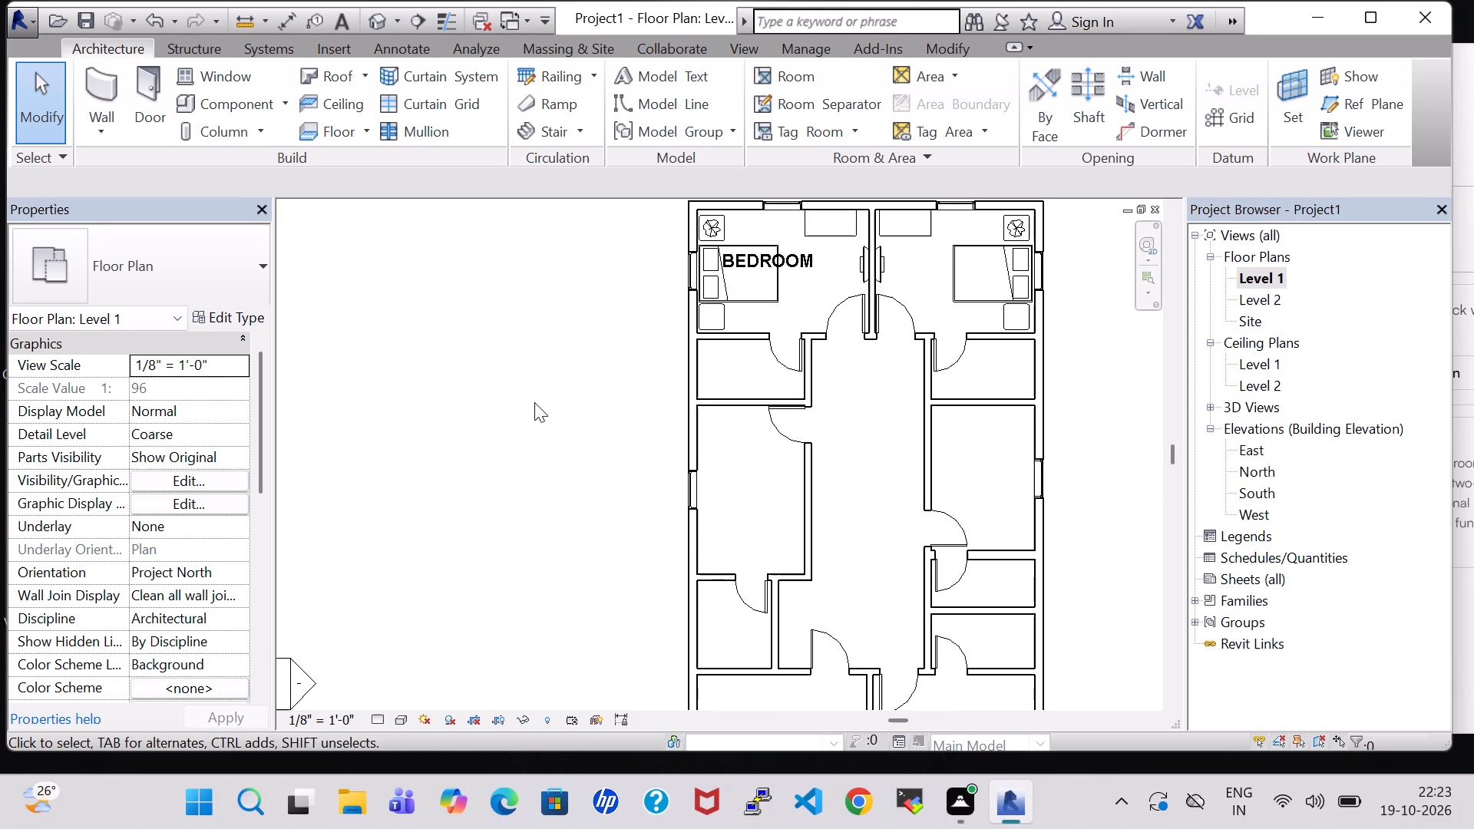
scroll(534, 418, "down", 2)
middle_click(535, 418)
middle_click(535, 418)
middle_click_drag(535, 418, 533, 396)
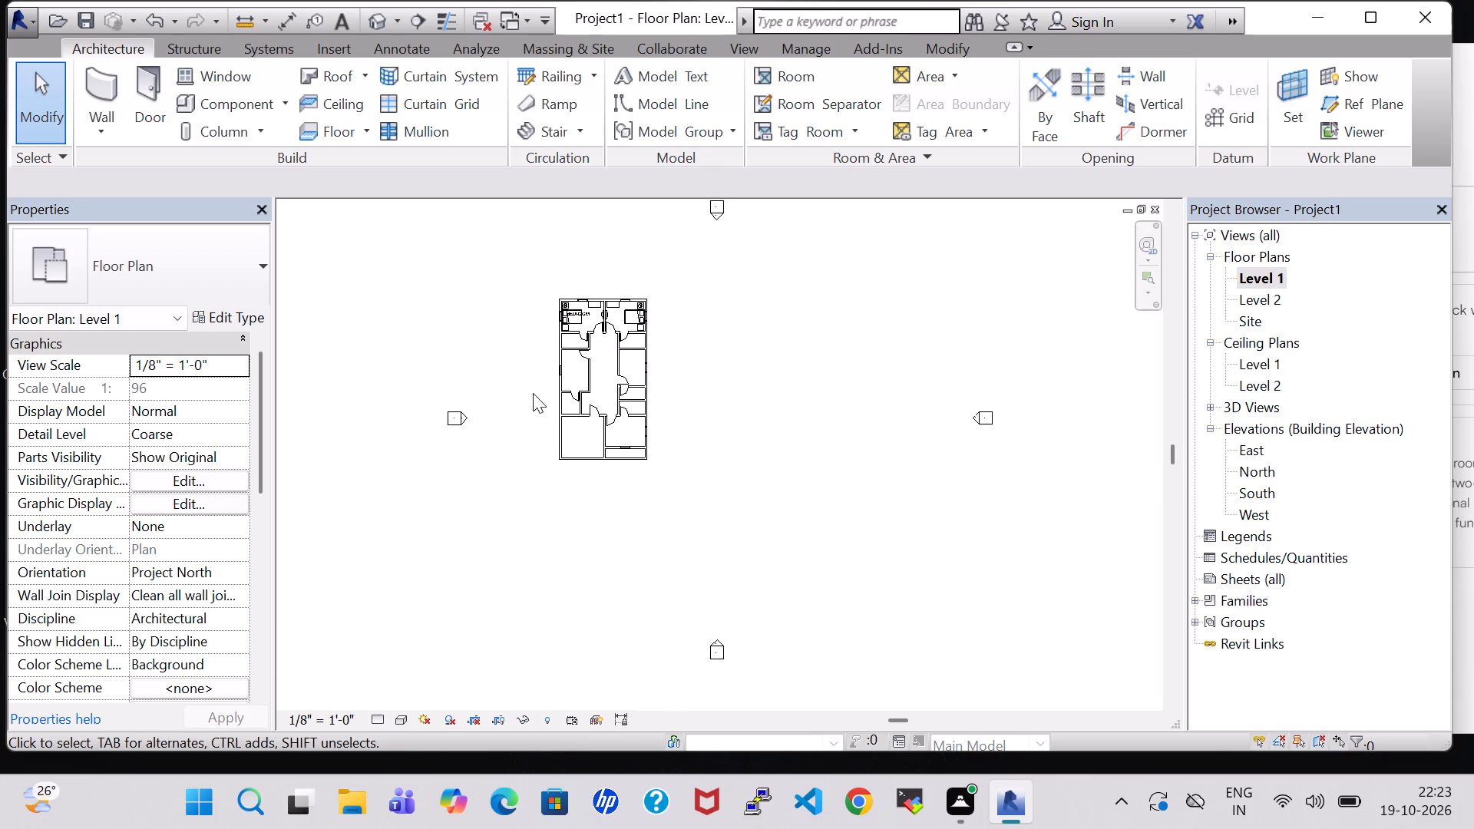
Load the Toilet-Domestic-3D family from the US Imperial library's Plumbing, Architectural, Fixtures, Water Closets folder.
scroll(536, 388, "up", 8)
scroll(941, 340, "up", 1)
middle_click_drag(941, 340, 947, 422)
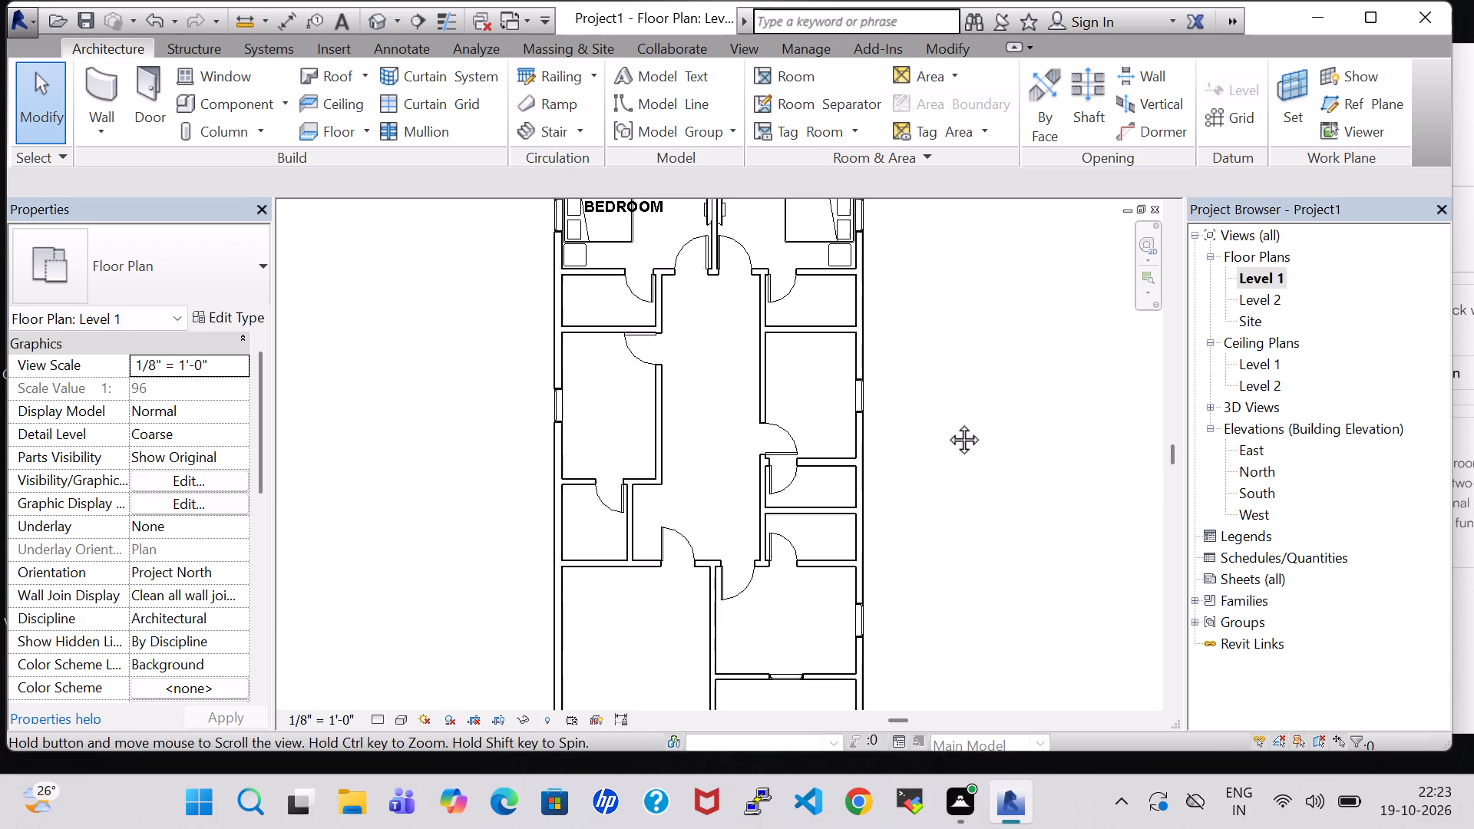
middle_click_drag(947, 422, 949, 429)
left_click(225, 113)
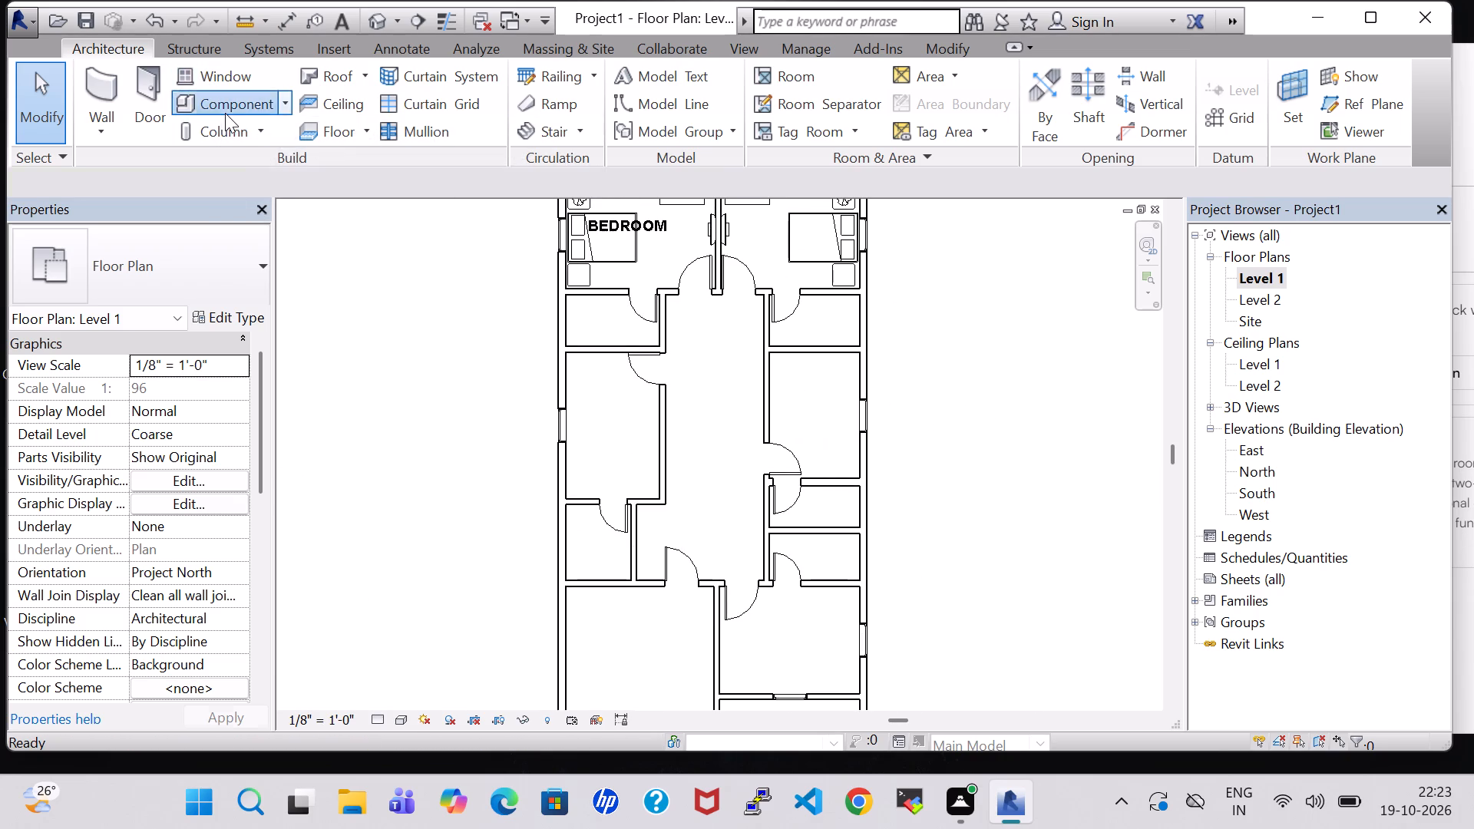
left_click(950, 122)
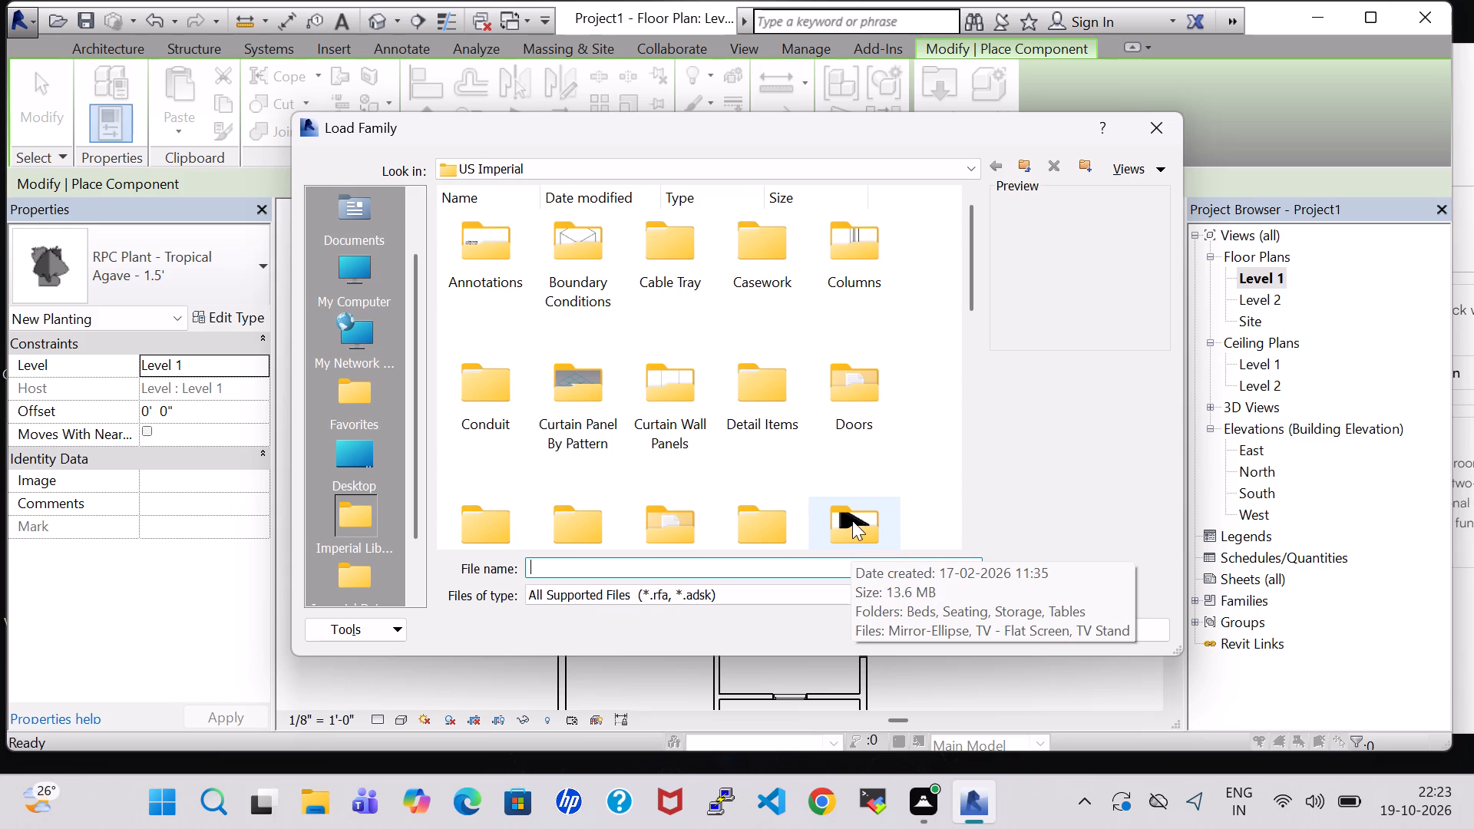
scroll(852, 520, "down", 1)
scroll(848, 438, "down", 2)
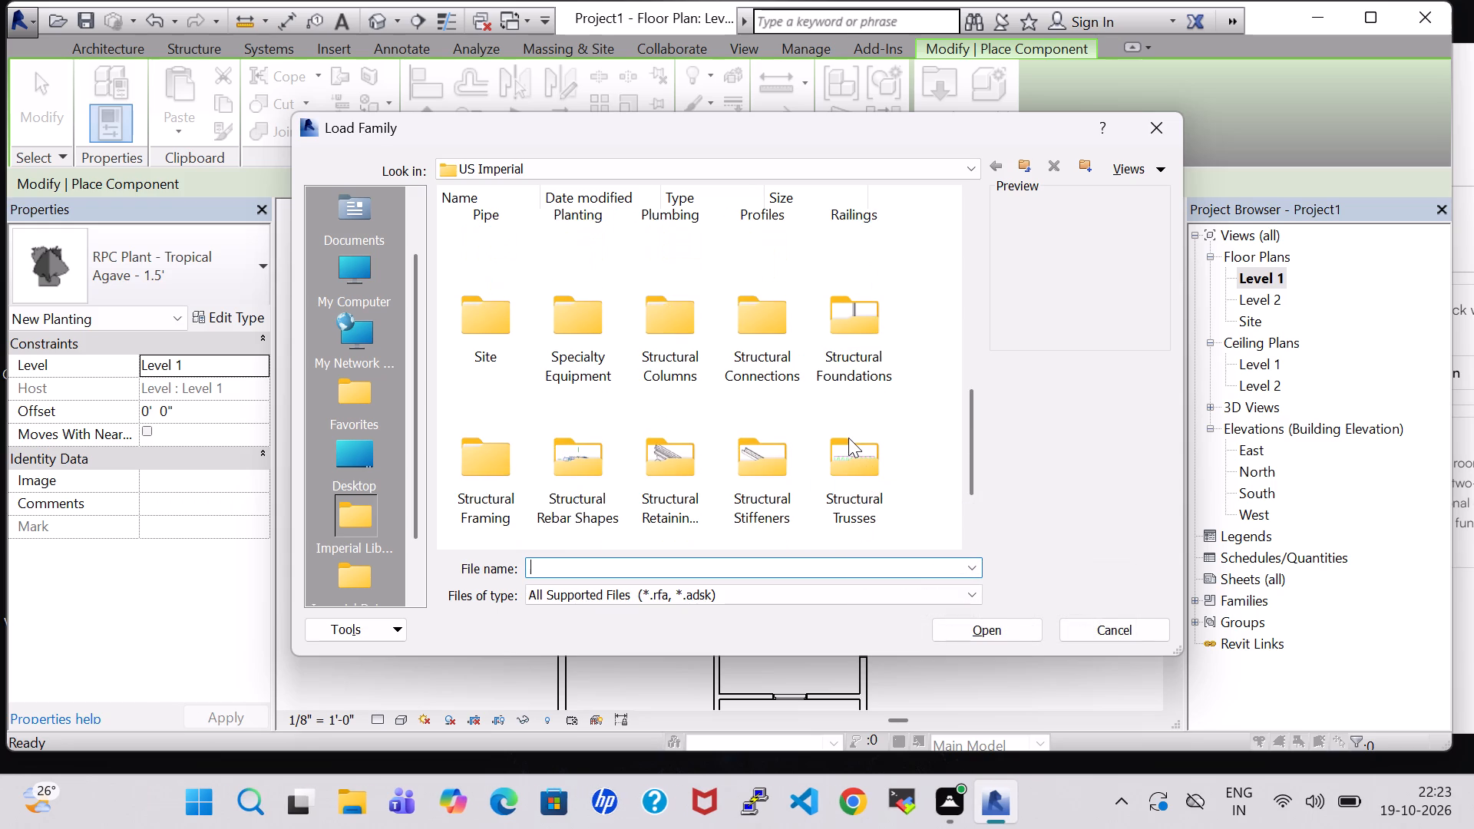
scroll(823, 416, "down", 1)
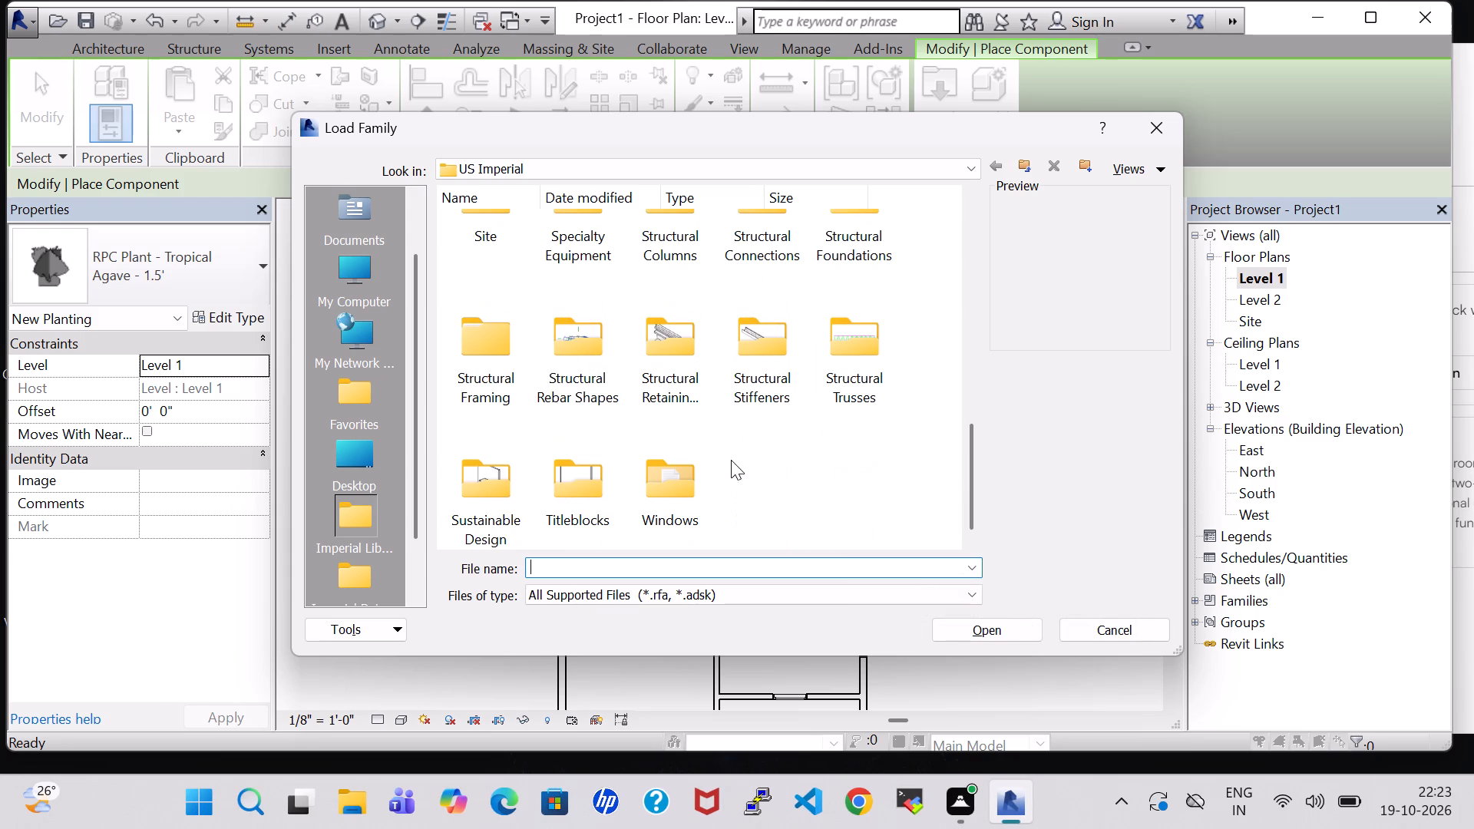
scroll(765, 413, "up", 2)
double_click(676, 464)
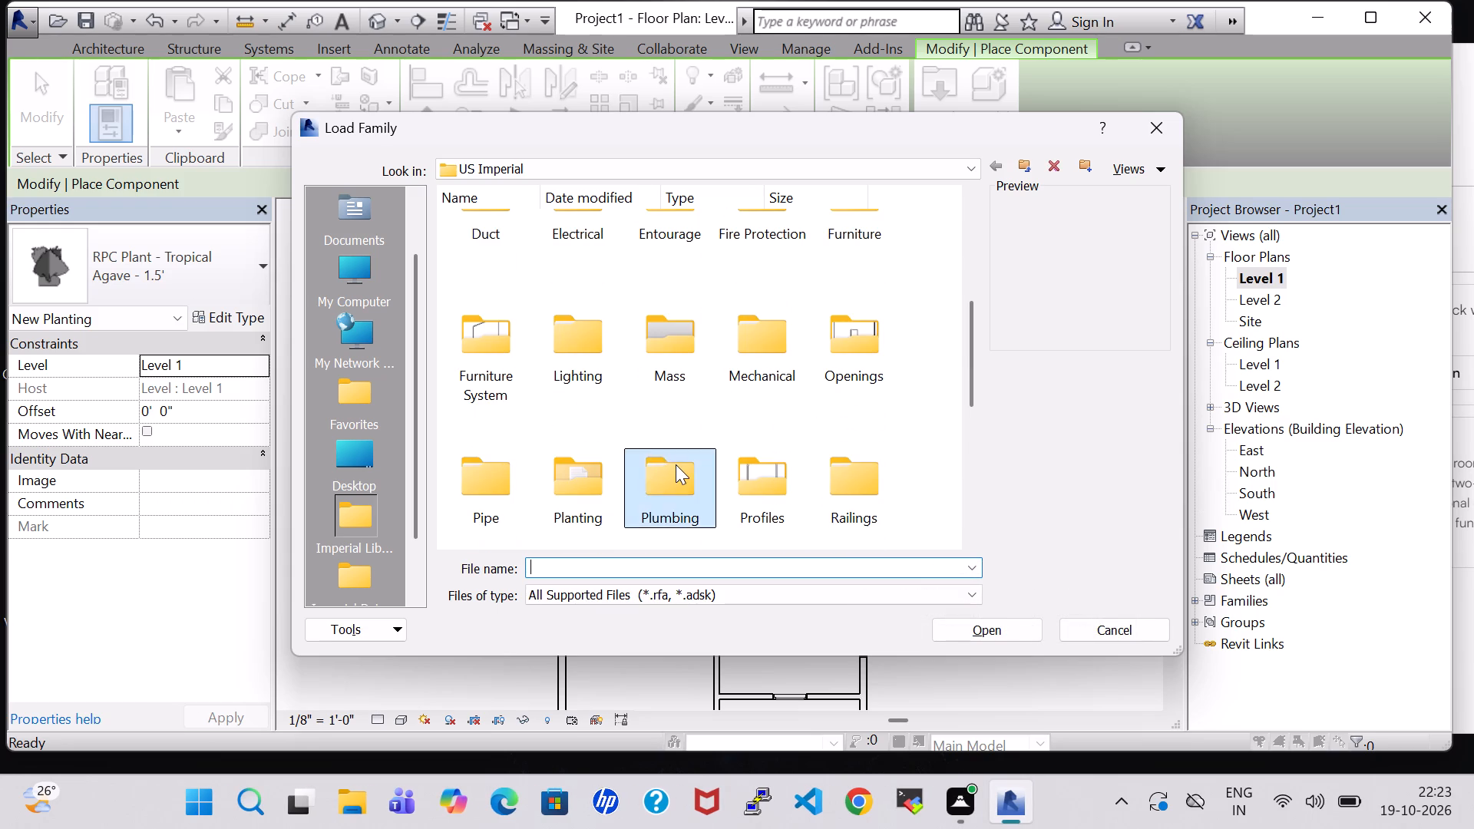
double_click(492, 266)
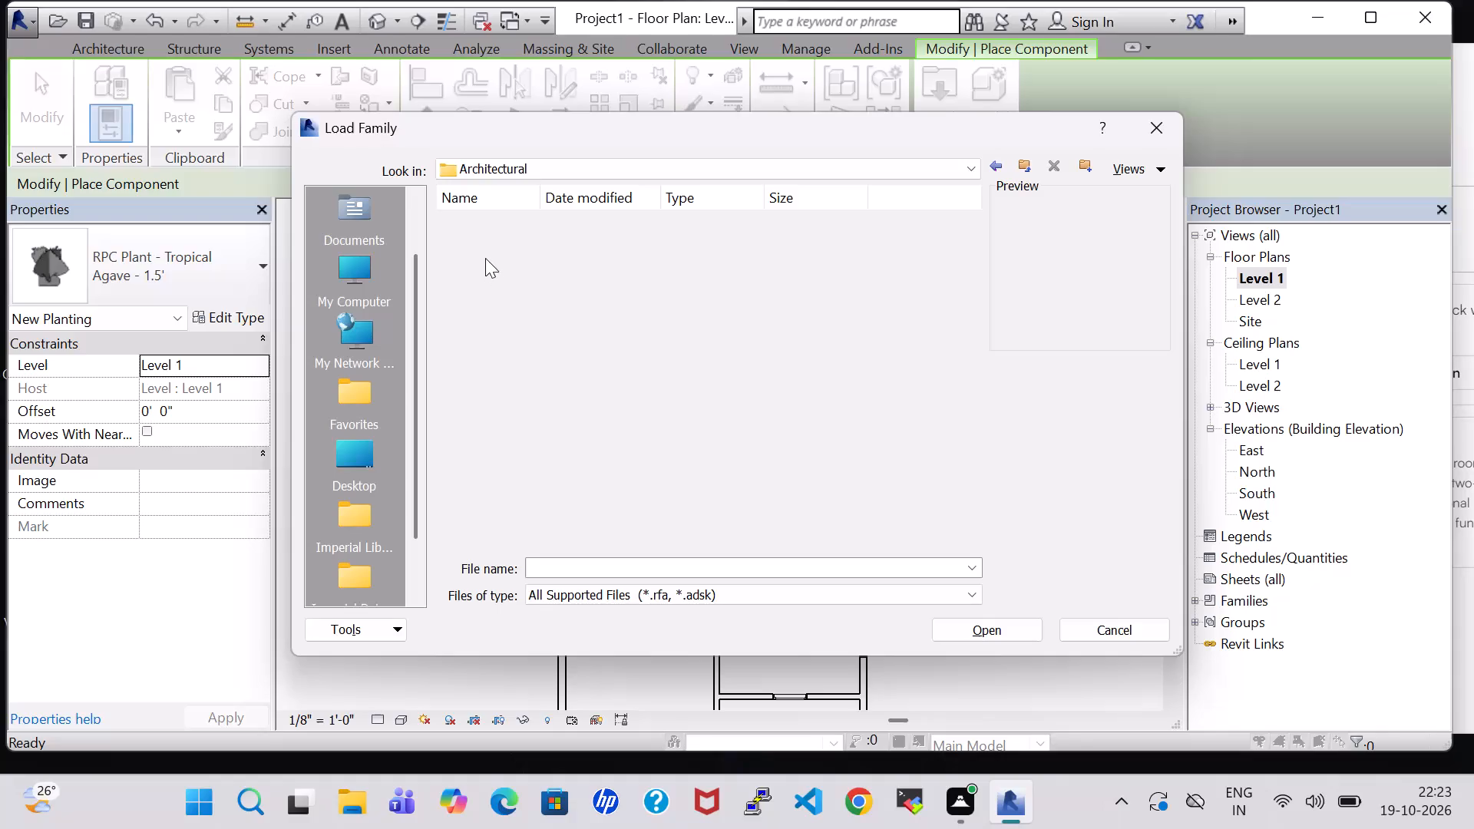
double_click(566, 258)
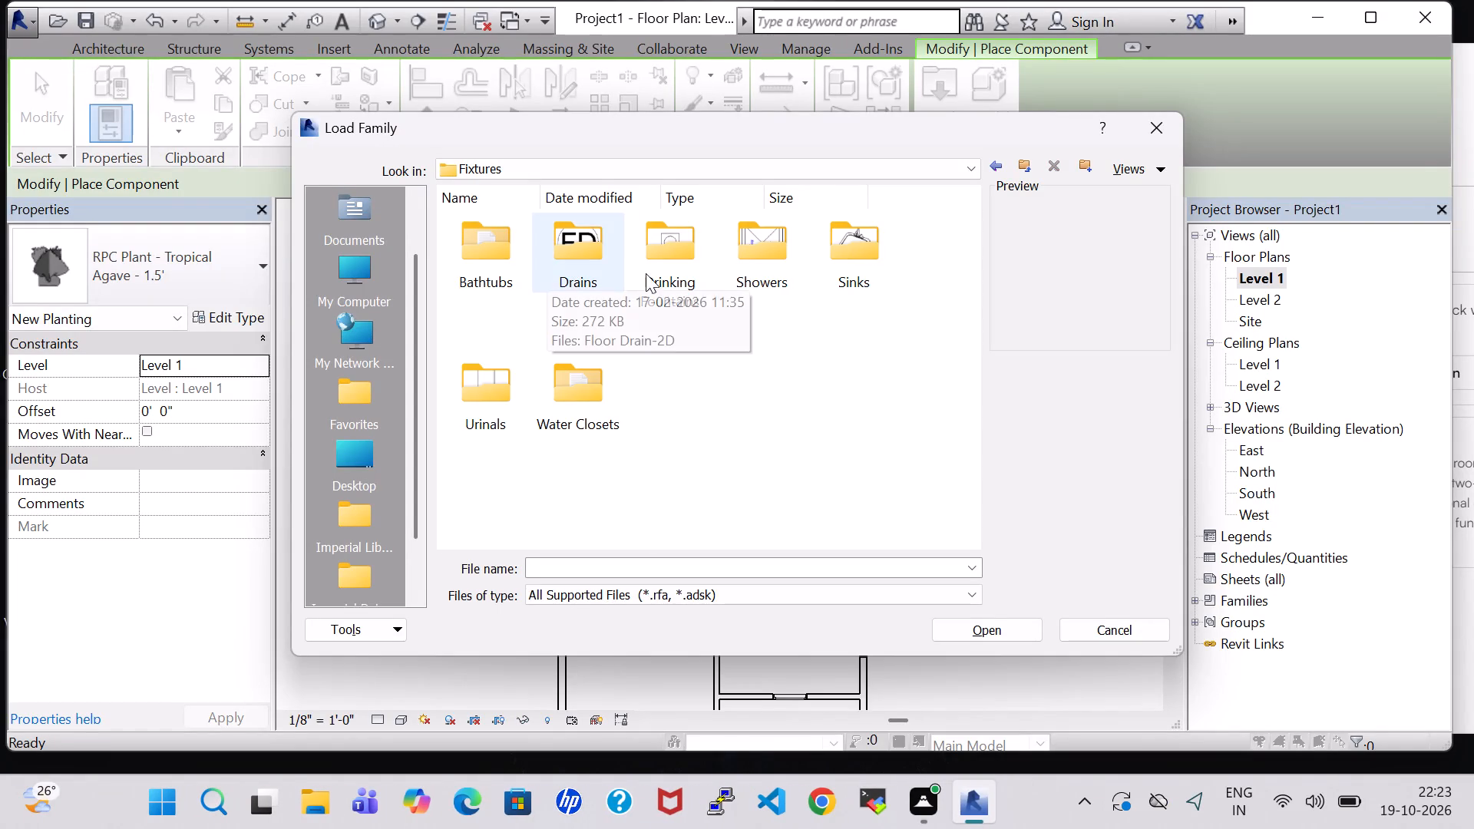
double_click(551, 385)
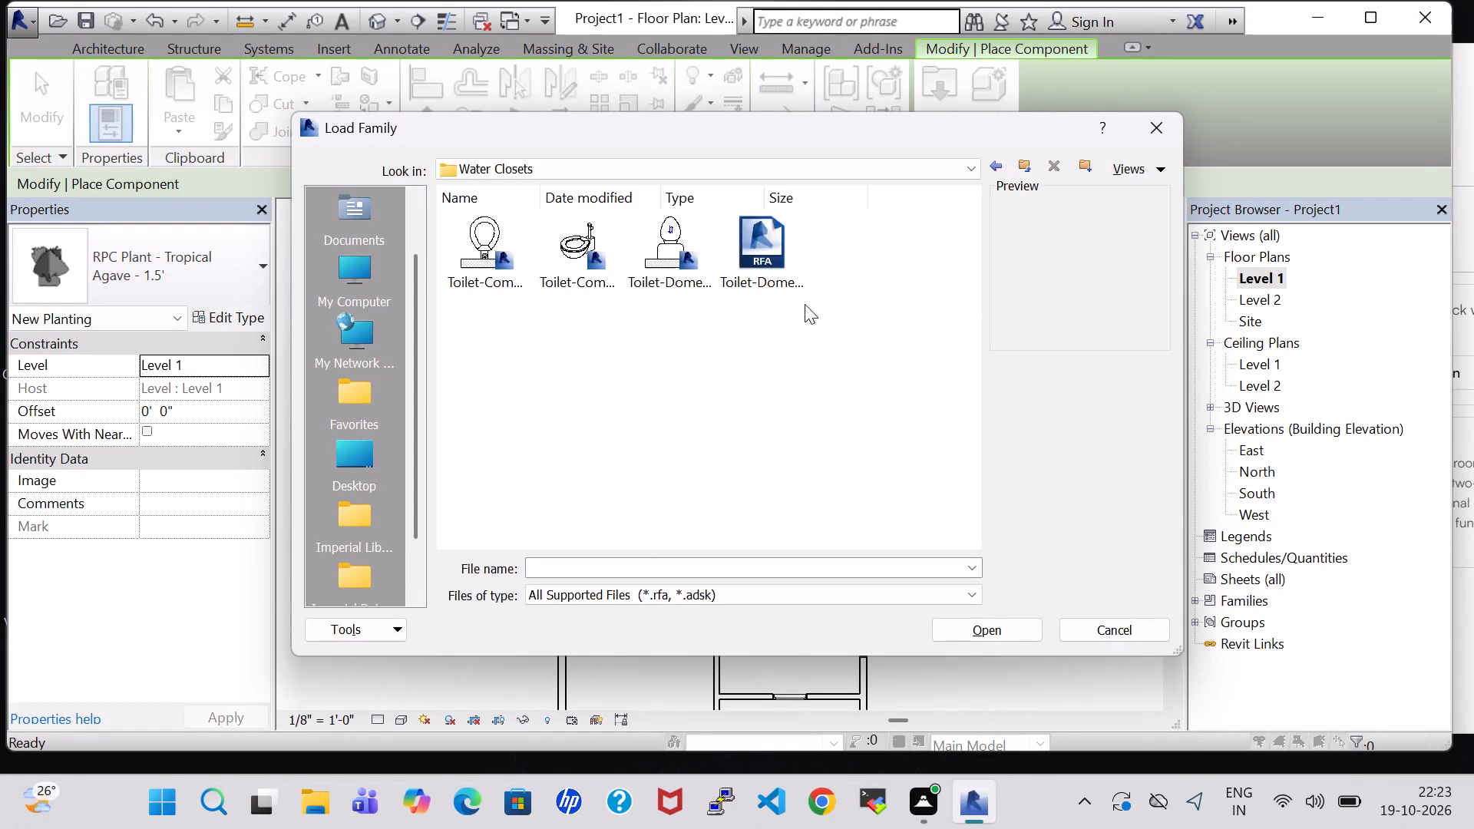
left_click(731, 258)
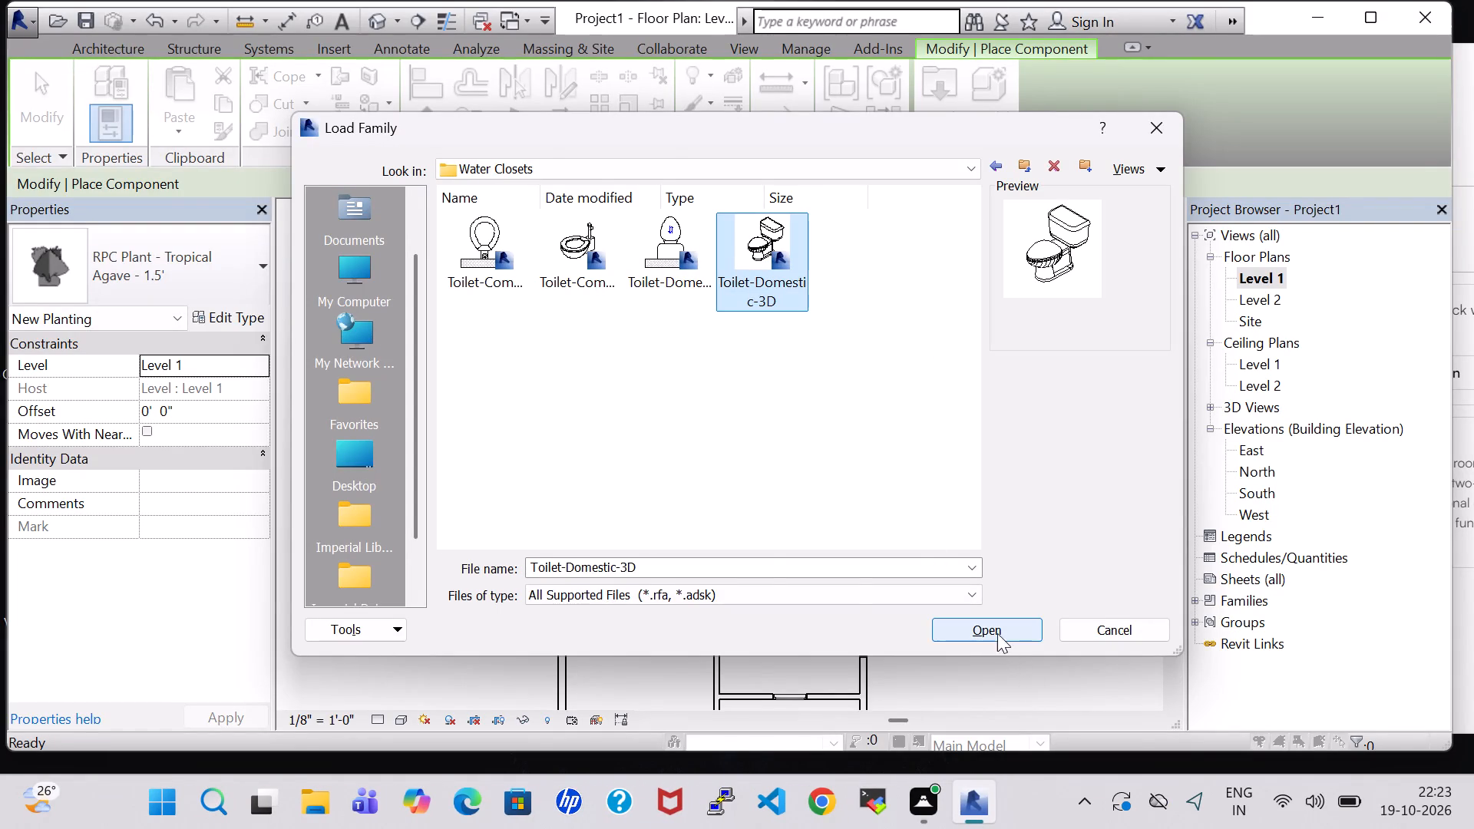
left_click(997, 633)
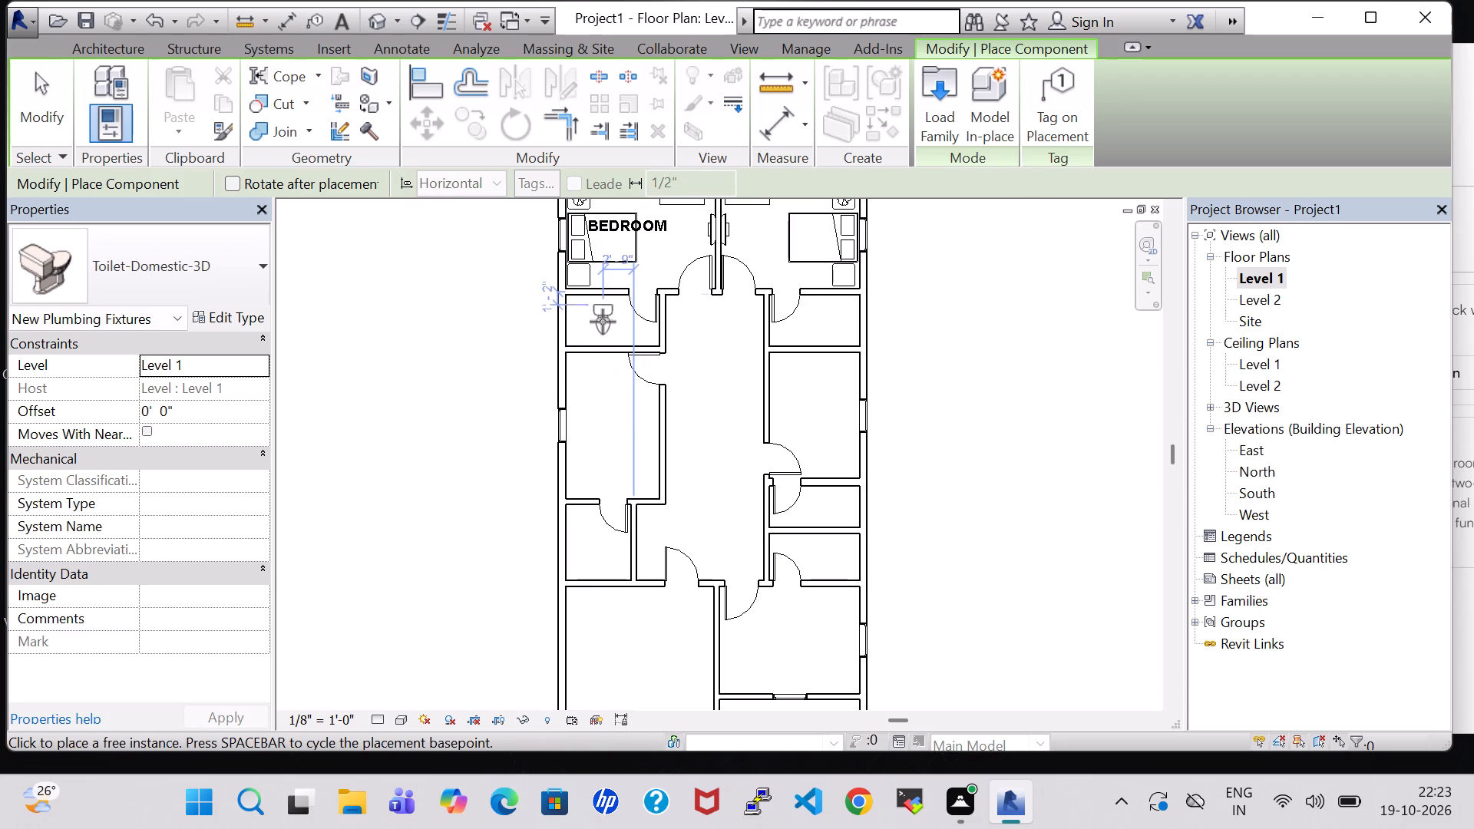
Place the toilet in the bathroom south of the northwest bedroom, rotated so its tank backs onto the south wall.
key("space")
key("space")
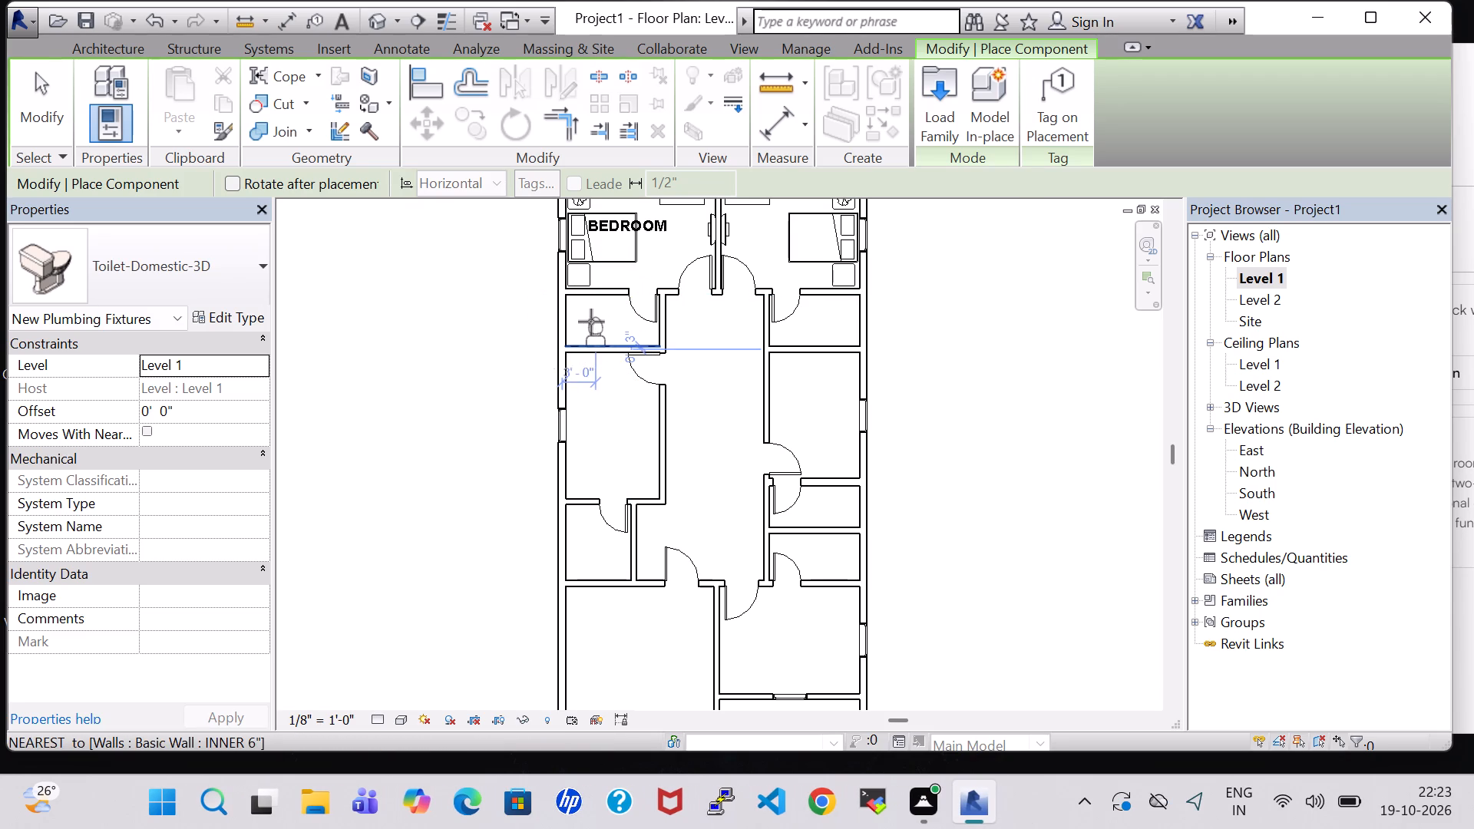
left_click(589, 322)
key("Escape")
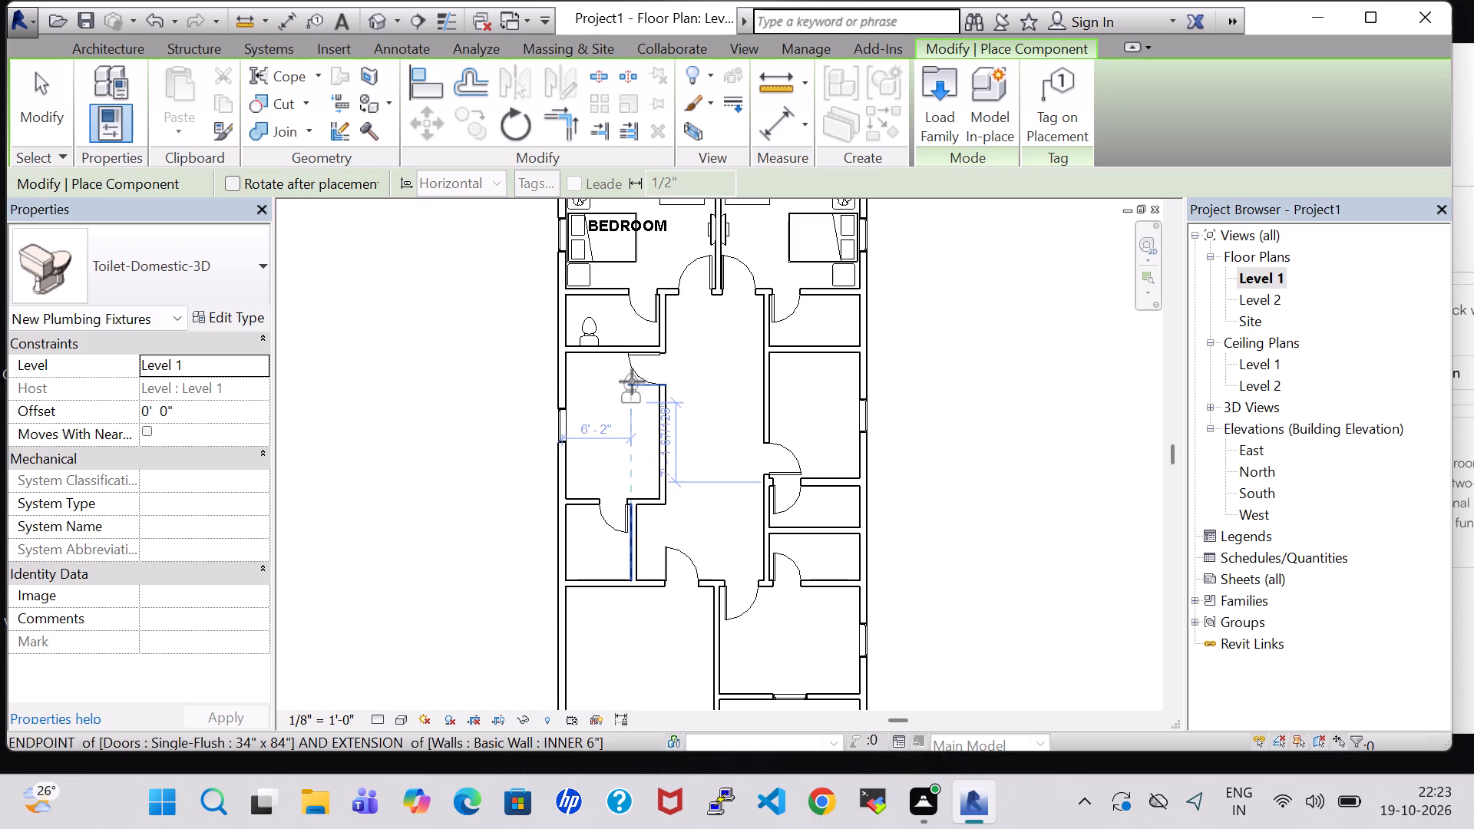
key("Escape")
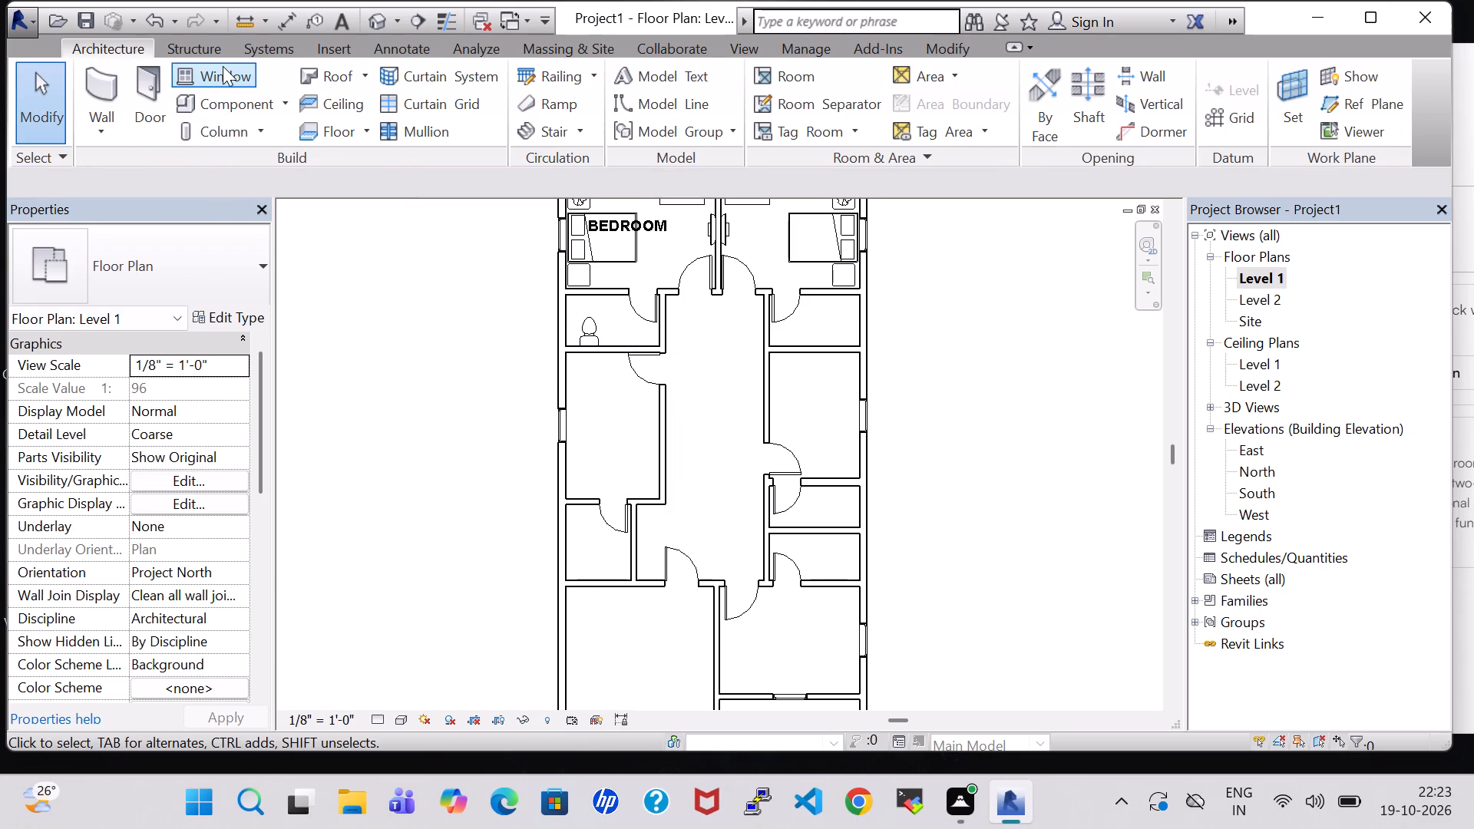
Load the Sink Vanity-Square family from the Plumbing library's Architectural, Fixtures, Sinks folder.
left_click(236, 102)
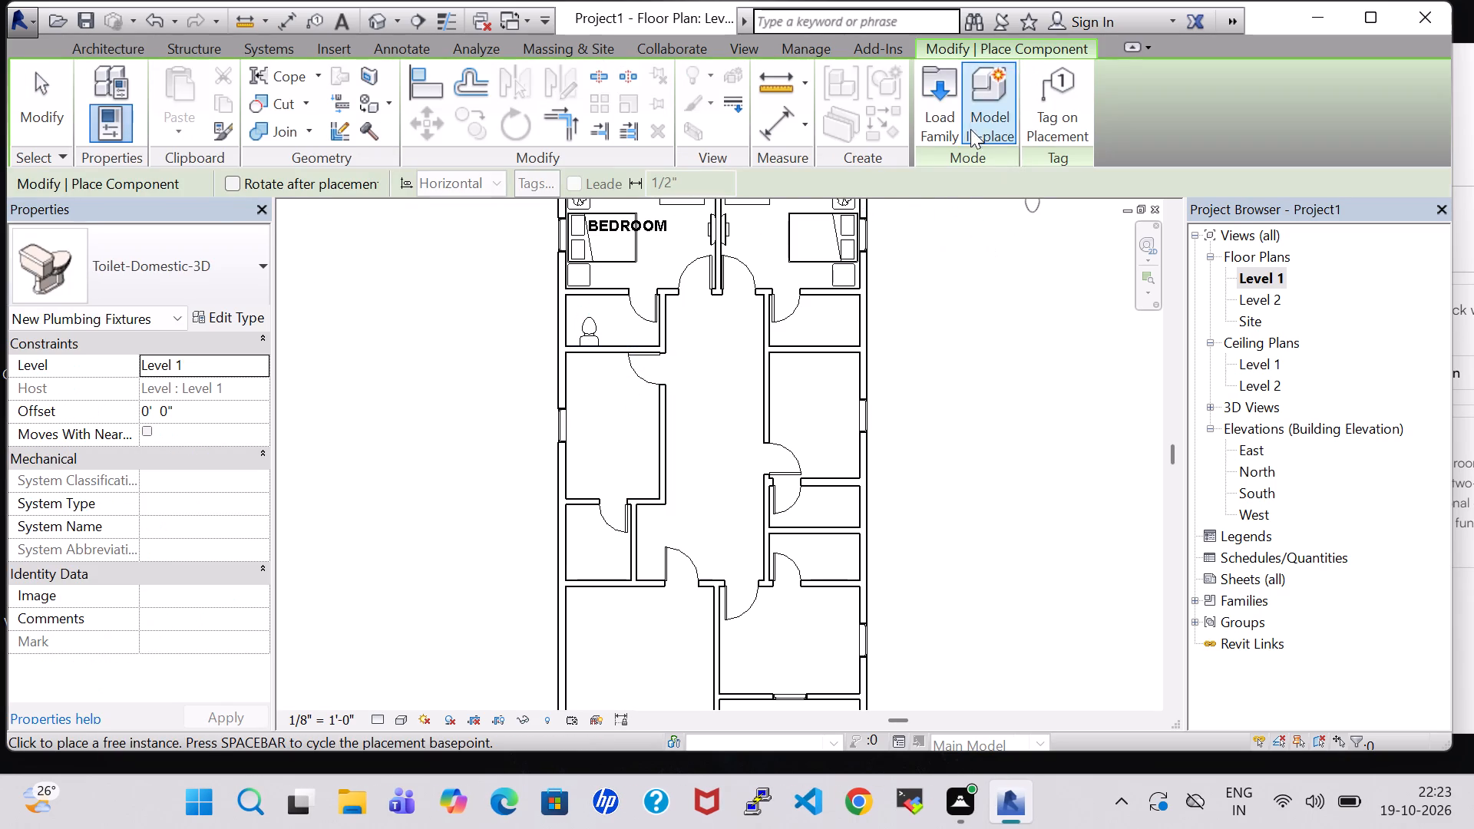
left_click(958, 93)
left_click(891, 528)
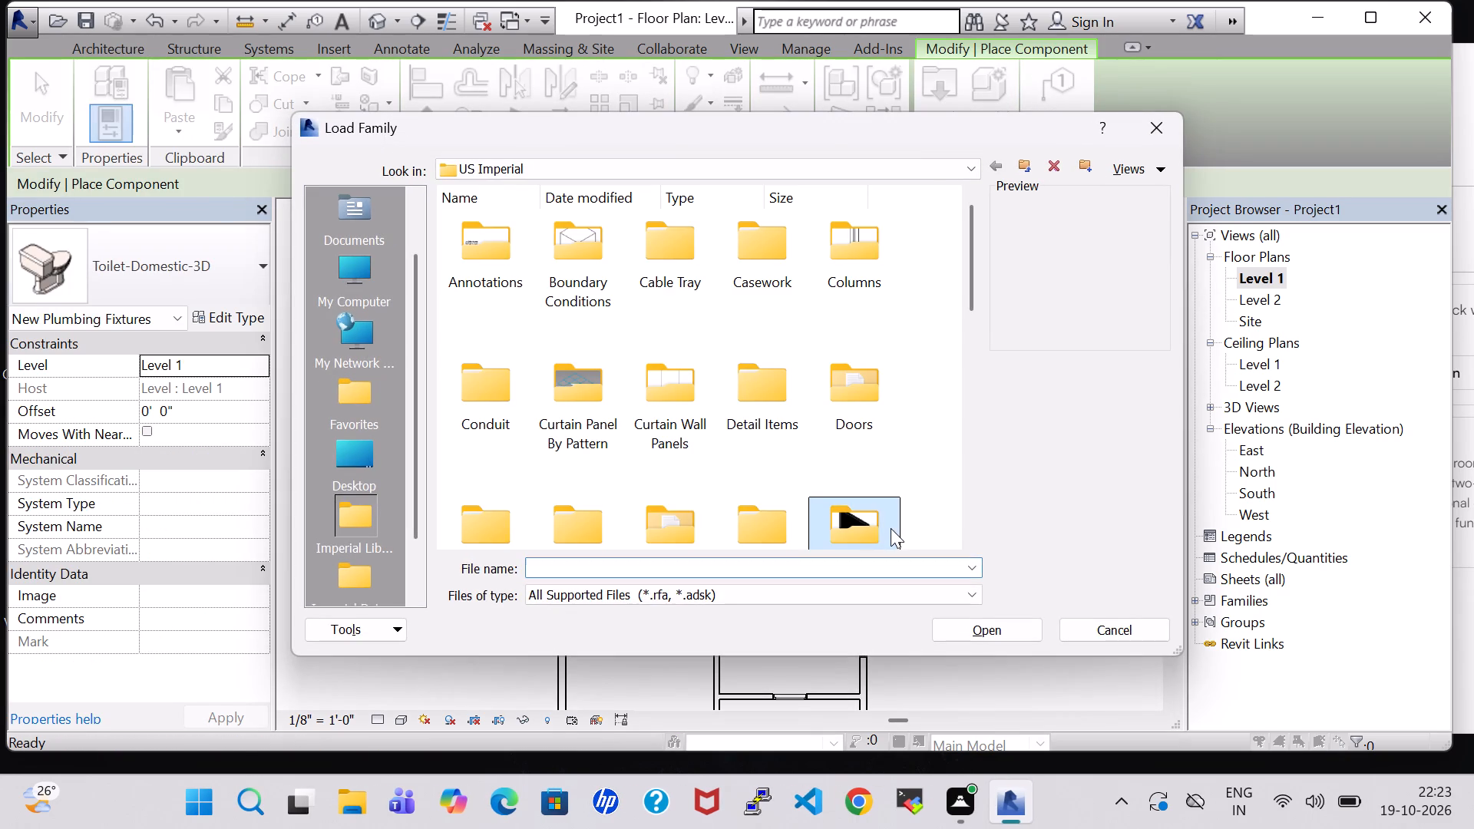
key("p")
double_click(684, 240)
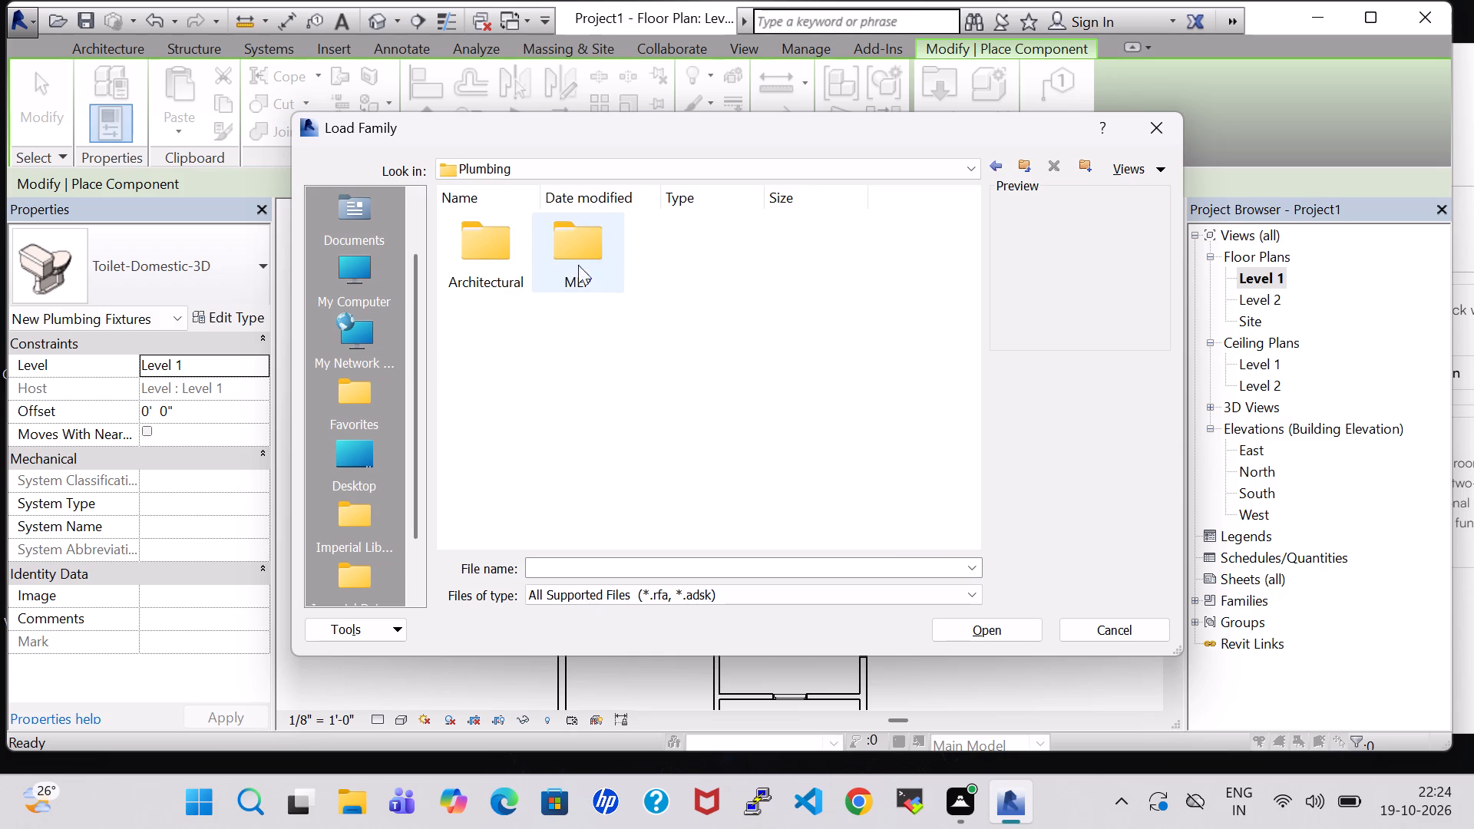
double_click(500, 259)
left_click(615, 272)
double_click(602, 268)
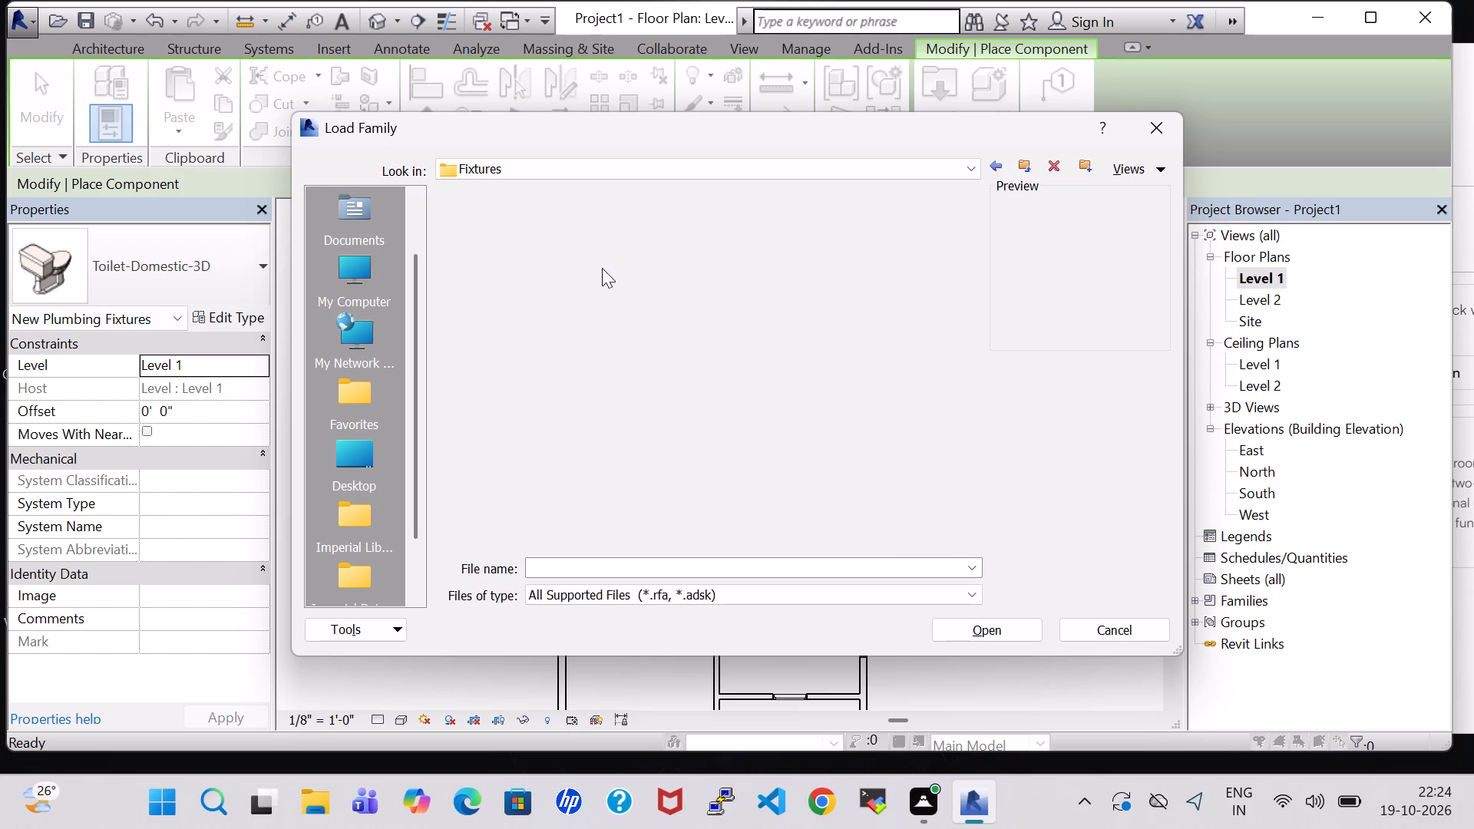
double_click(867, 252)
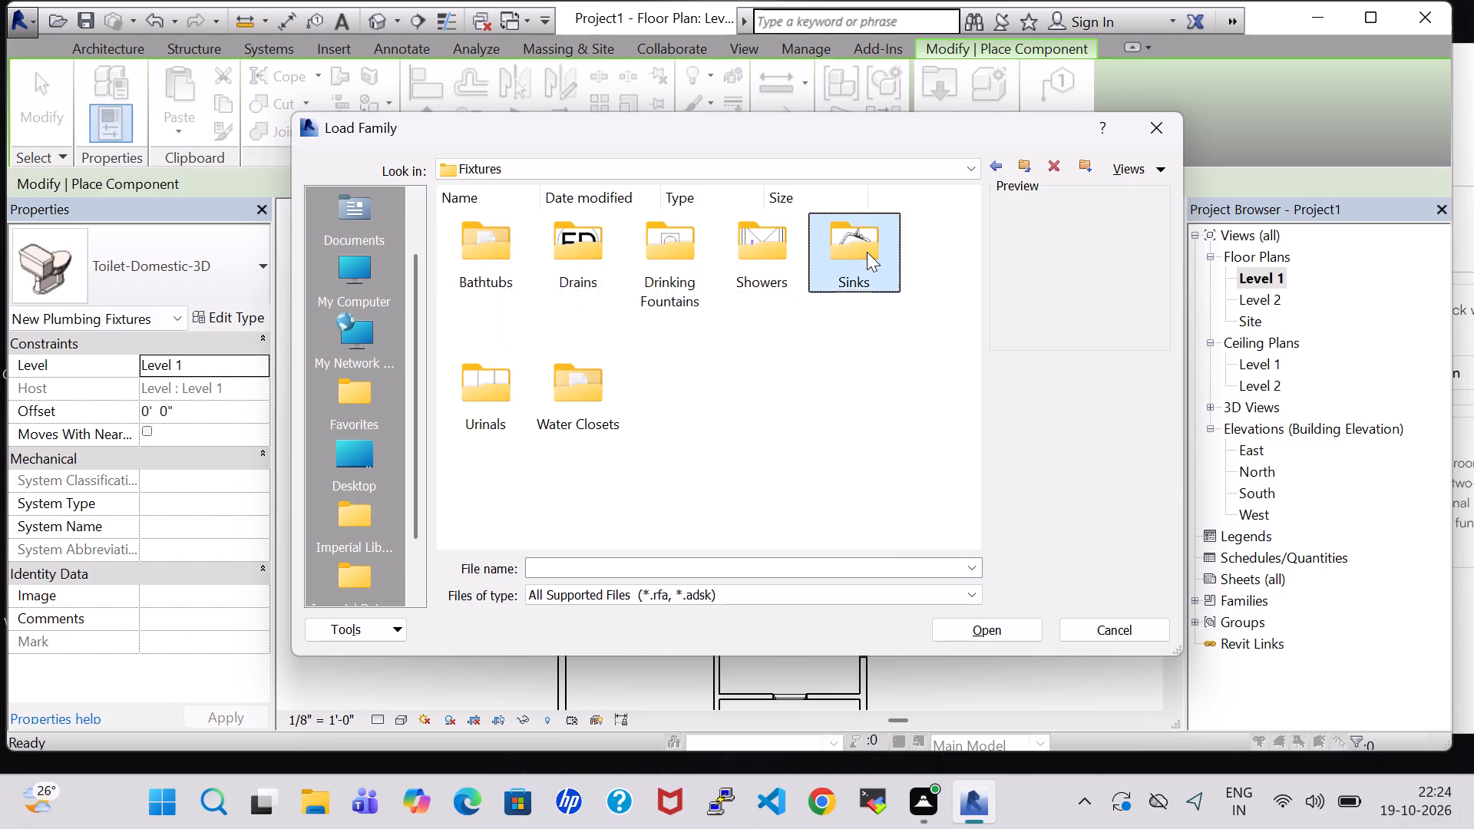
left_click(443, 389)
left_click(970, 628)
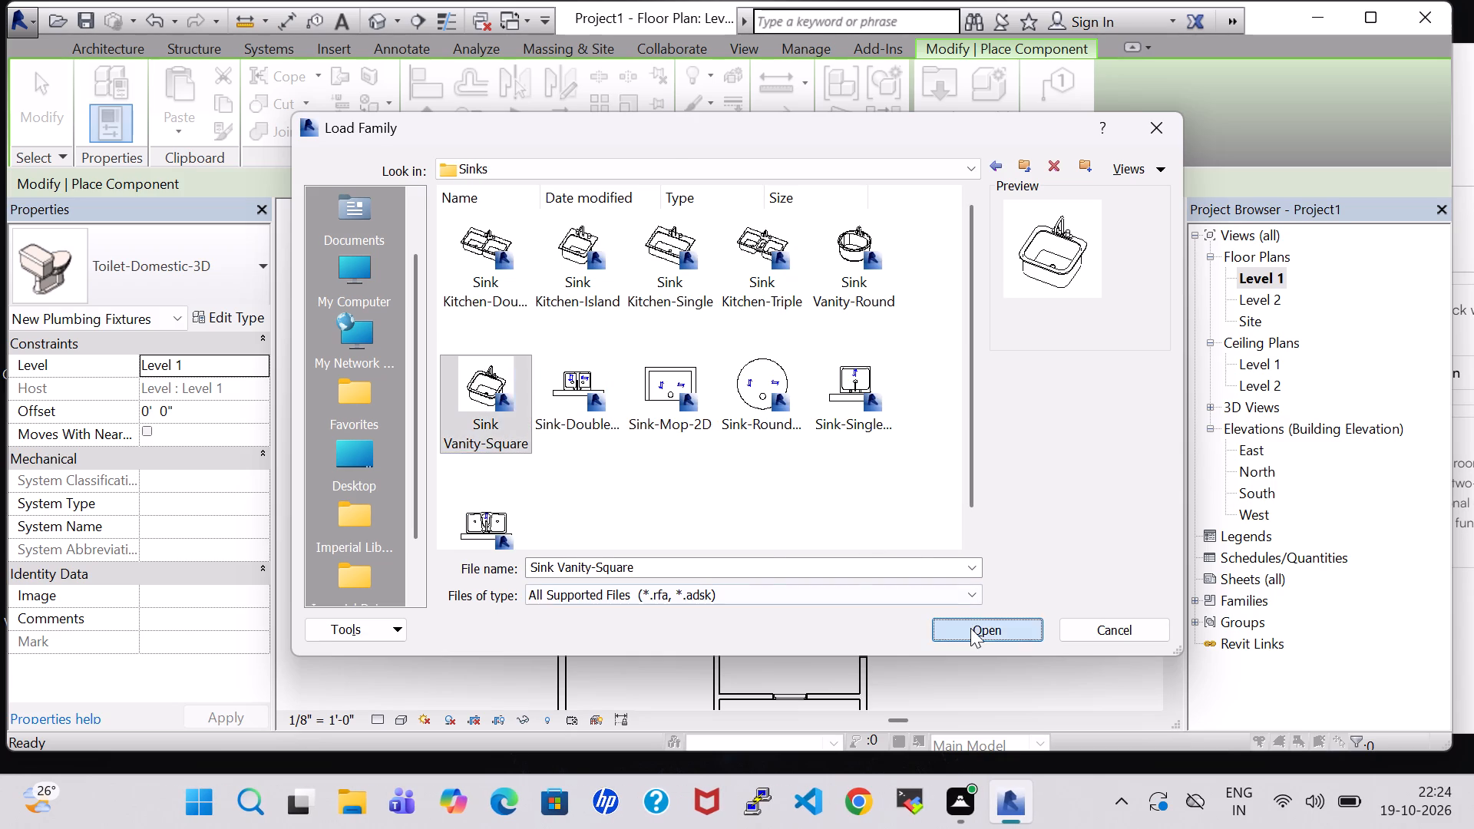
Place the 20" x 18" vanity sink east of the toilet against the south wall, about 5' 0" from the exterior west wall.
scroll(631, 340, "up", 5)
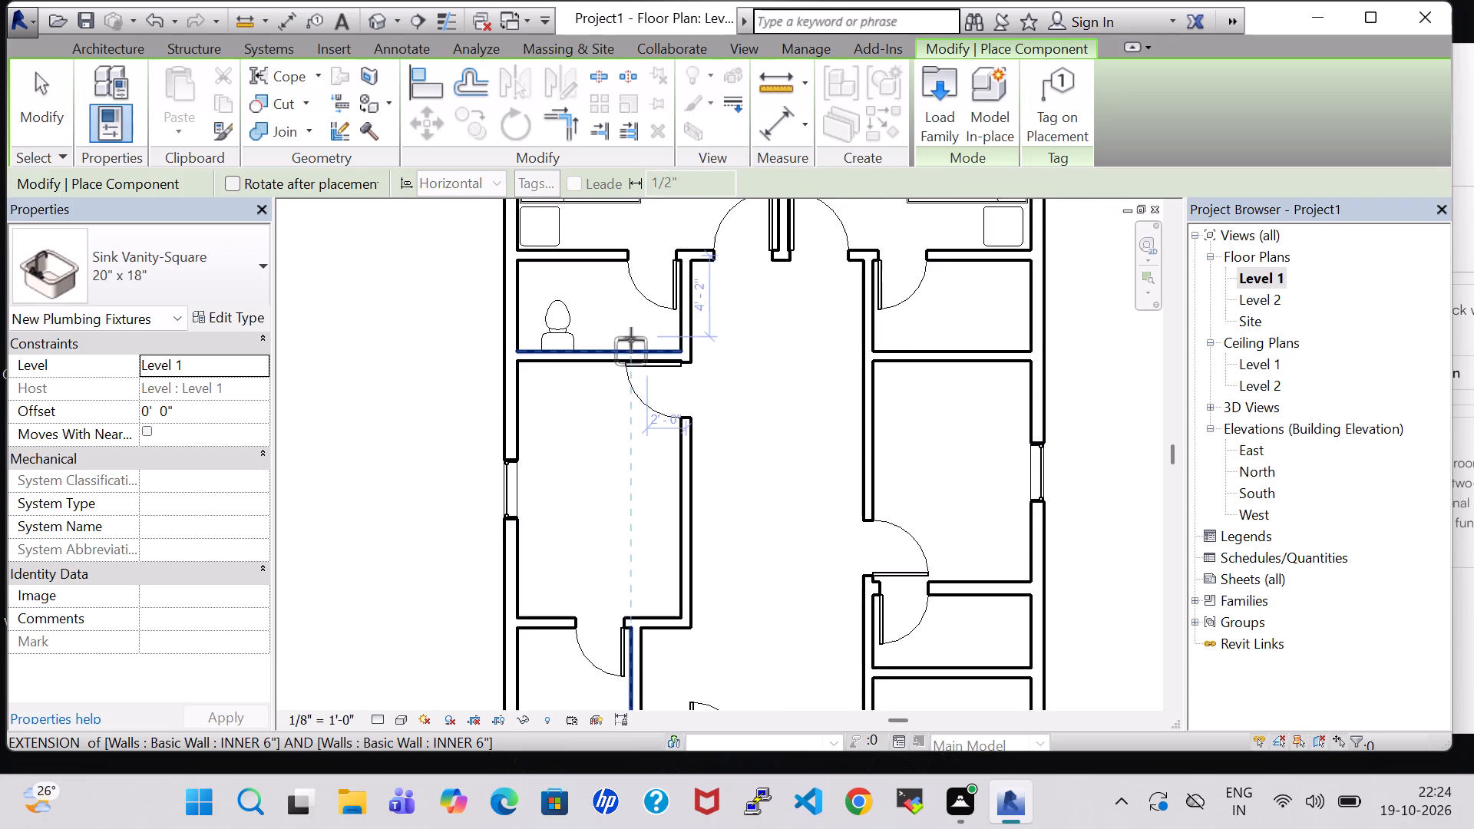
key("space")
key("space")
key("space")
key("space")
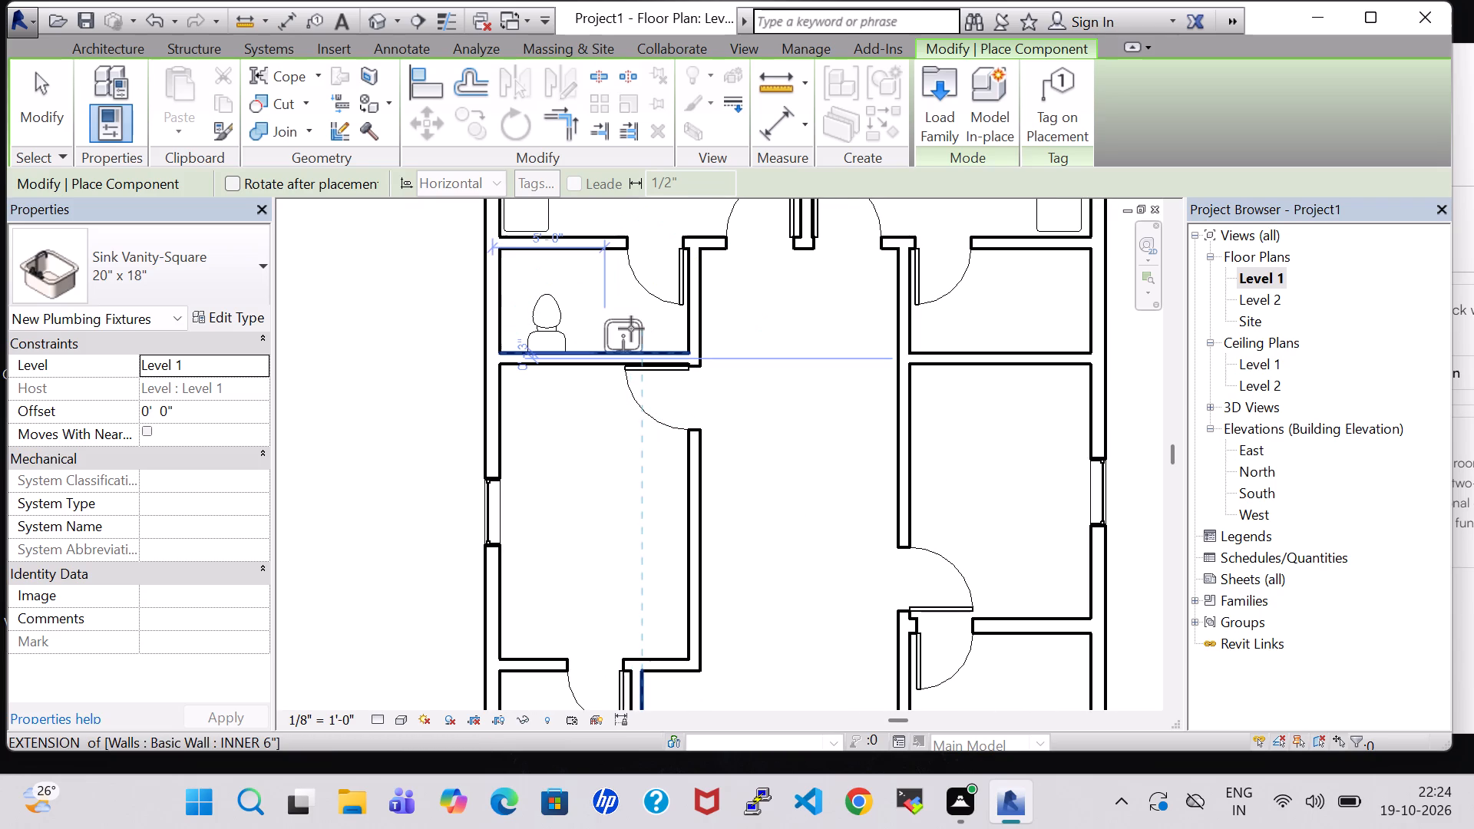
left_click(631, 329)
key("Escape")
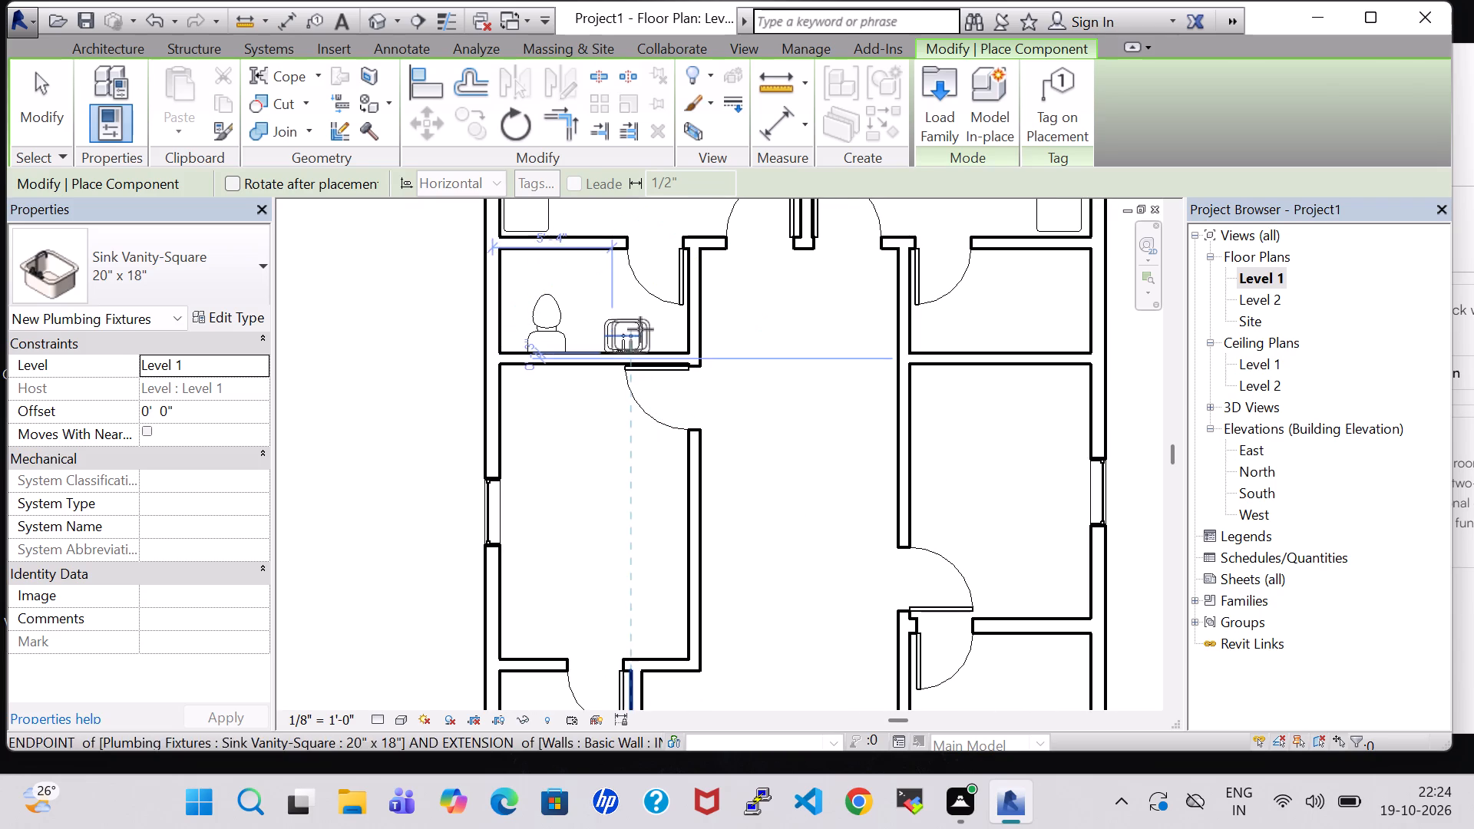
key("Escape")
left_click(630, 333)
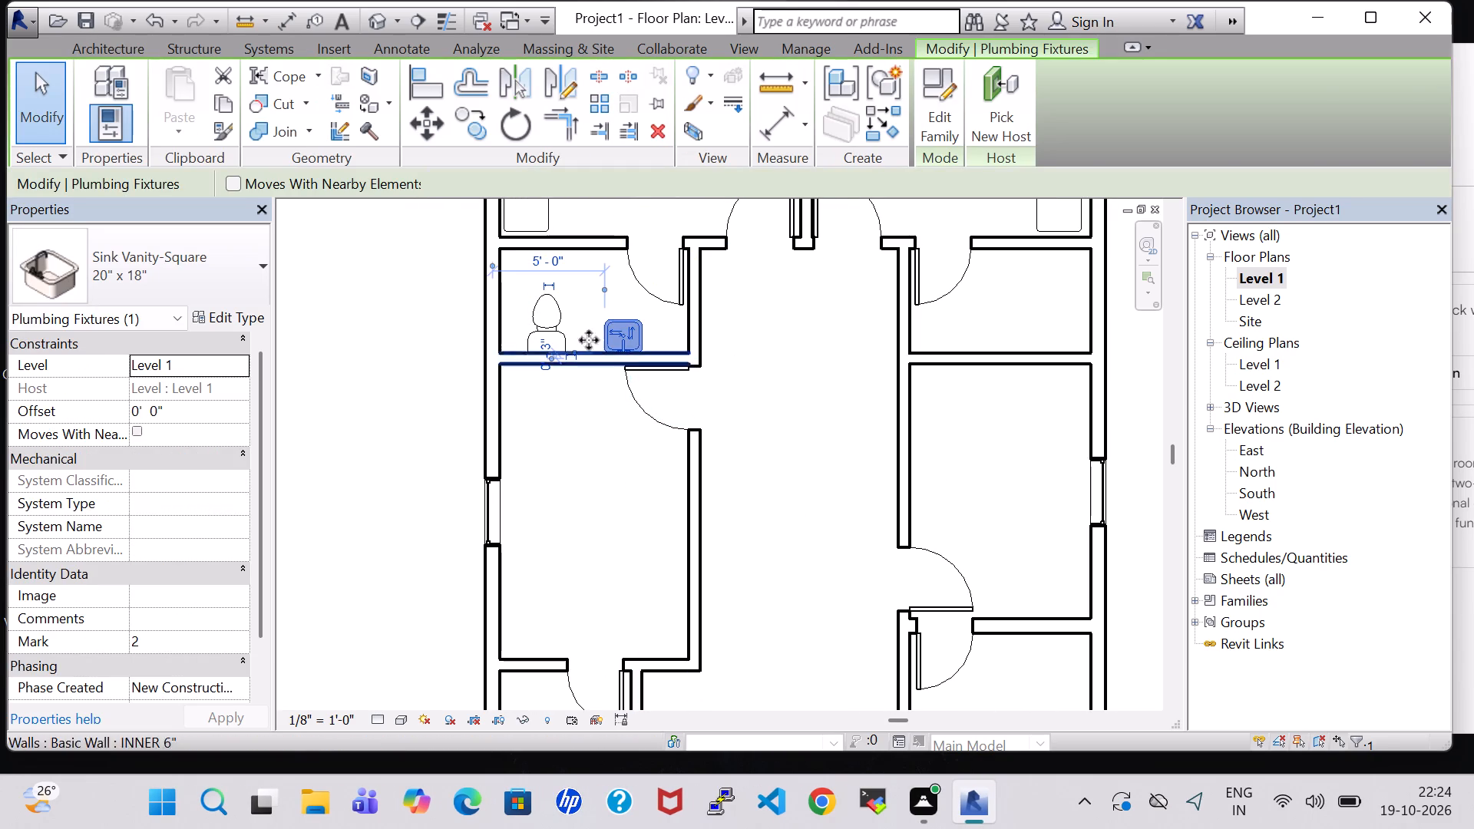
left_click(777, 382)
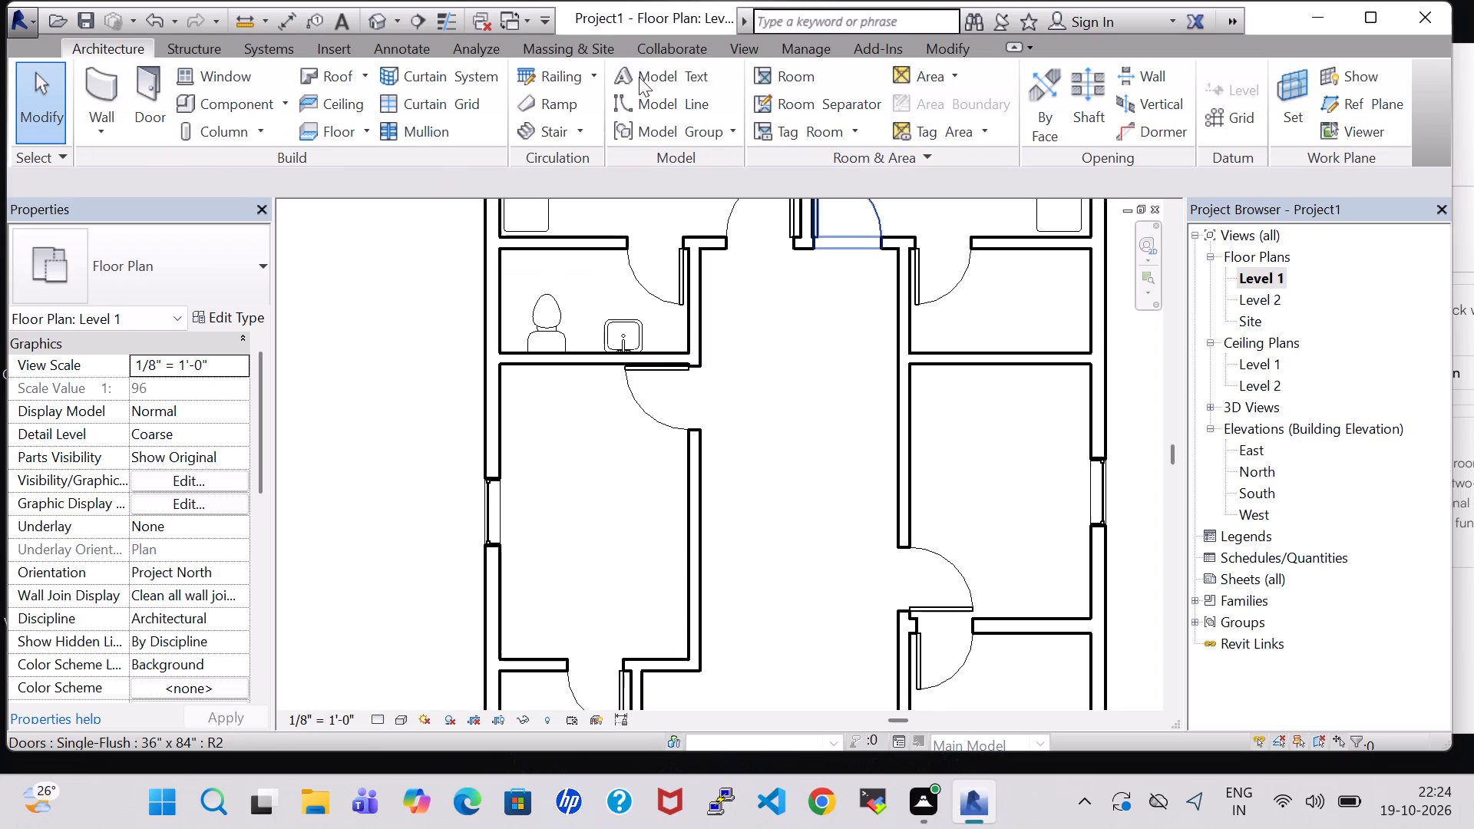
Check the bathroom's toilet and sink in the default 3D view, orbiting to look from above.
left_click(383, 14)
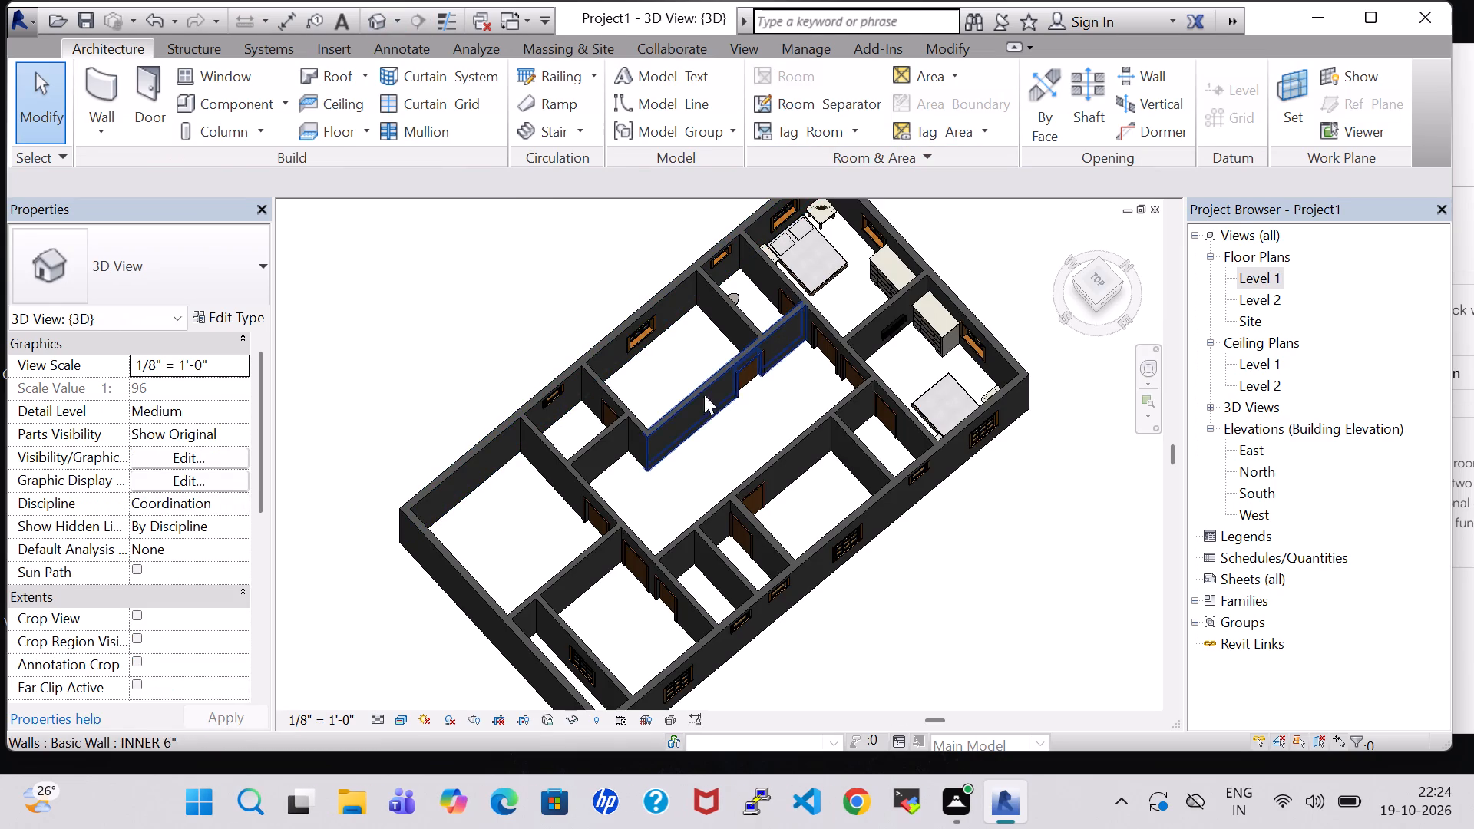
scroll(764, 388, "down", 1)
middle_click_drag(764, 388, 772, 428, "shift")
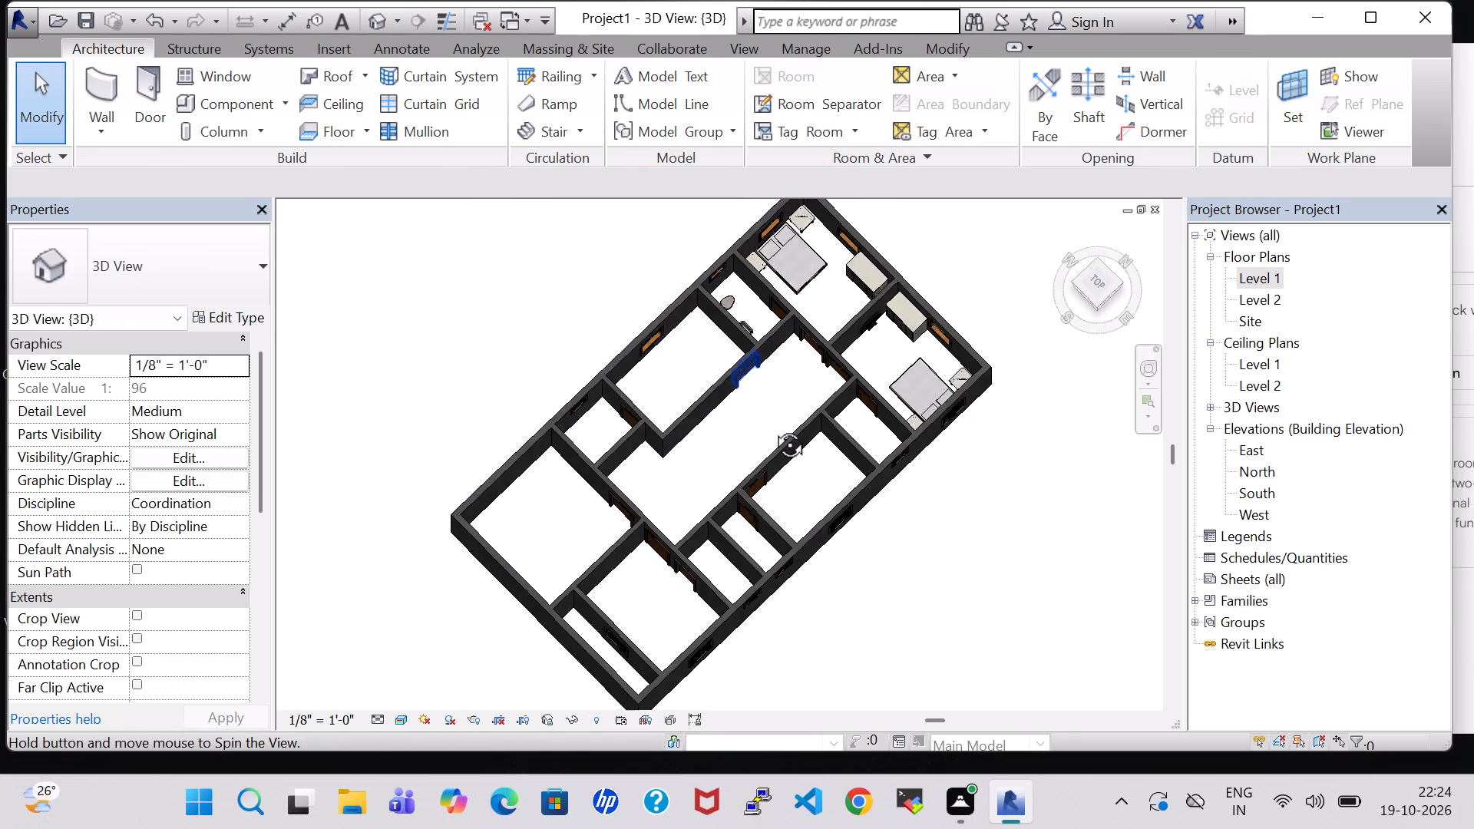
middle_click_drag(772, 428, 766, 476, "shift")
scroll(778, 372, "up", 1)
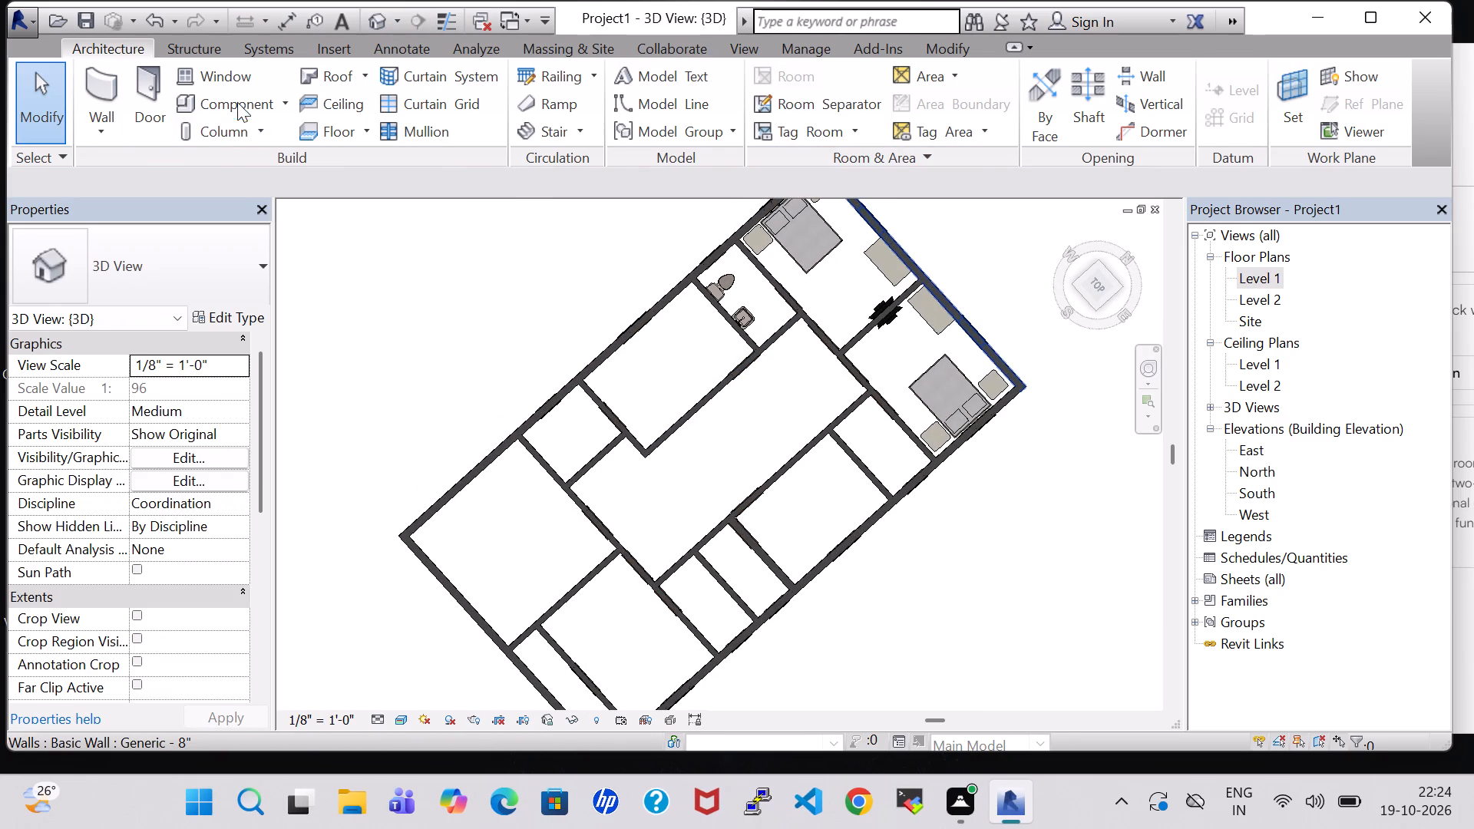
Load the Floor Drain - Round family from the Plumbing library's MEP, Fixtures, Drains folder.
left_click(238, 97)
left_click(940, 117)
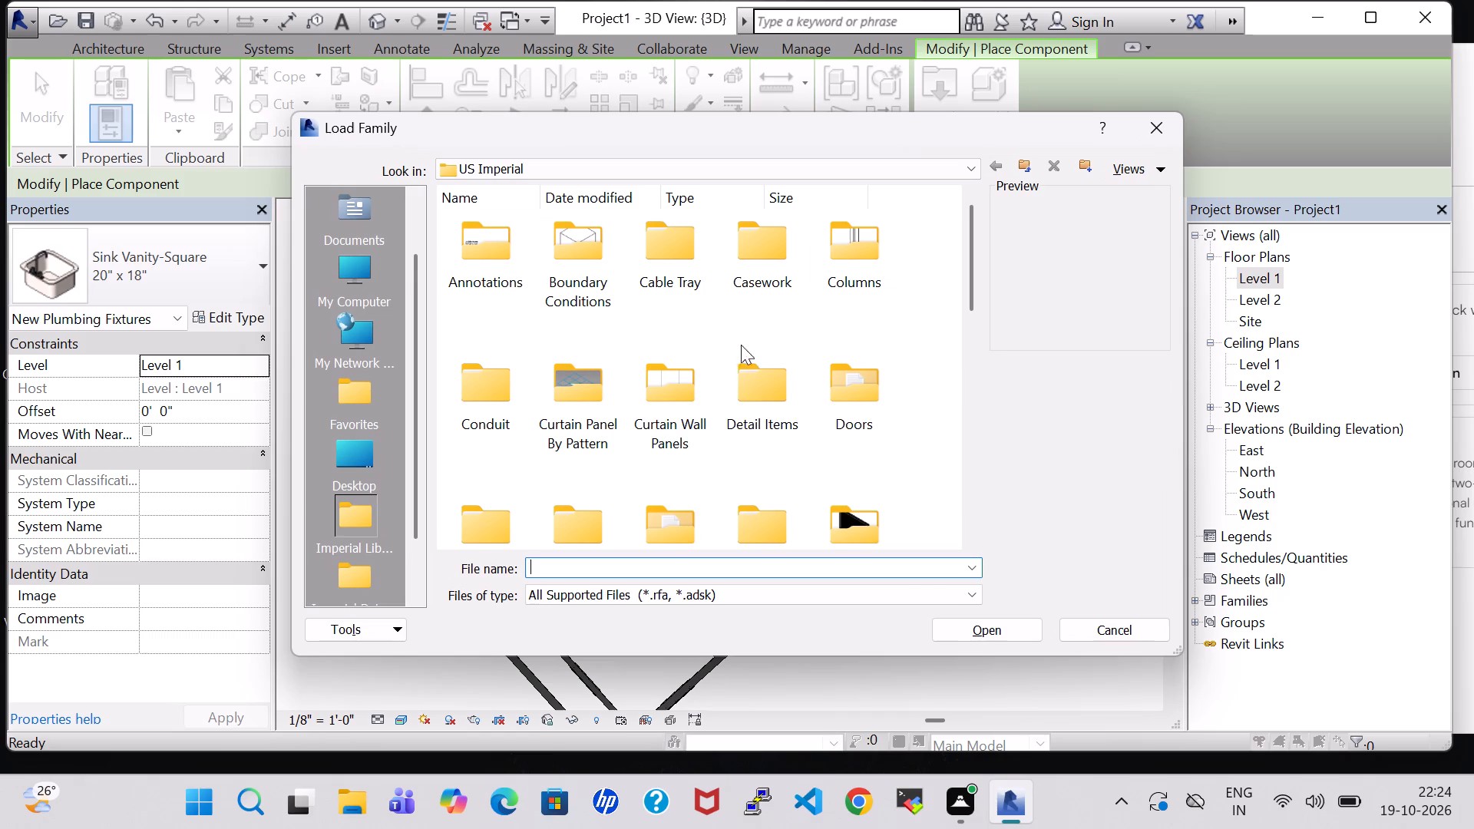
left_click(852, 530)
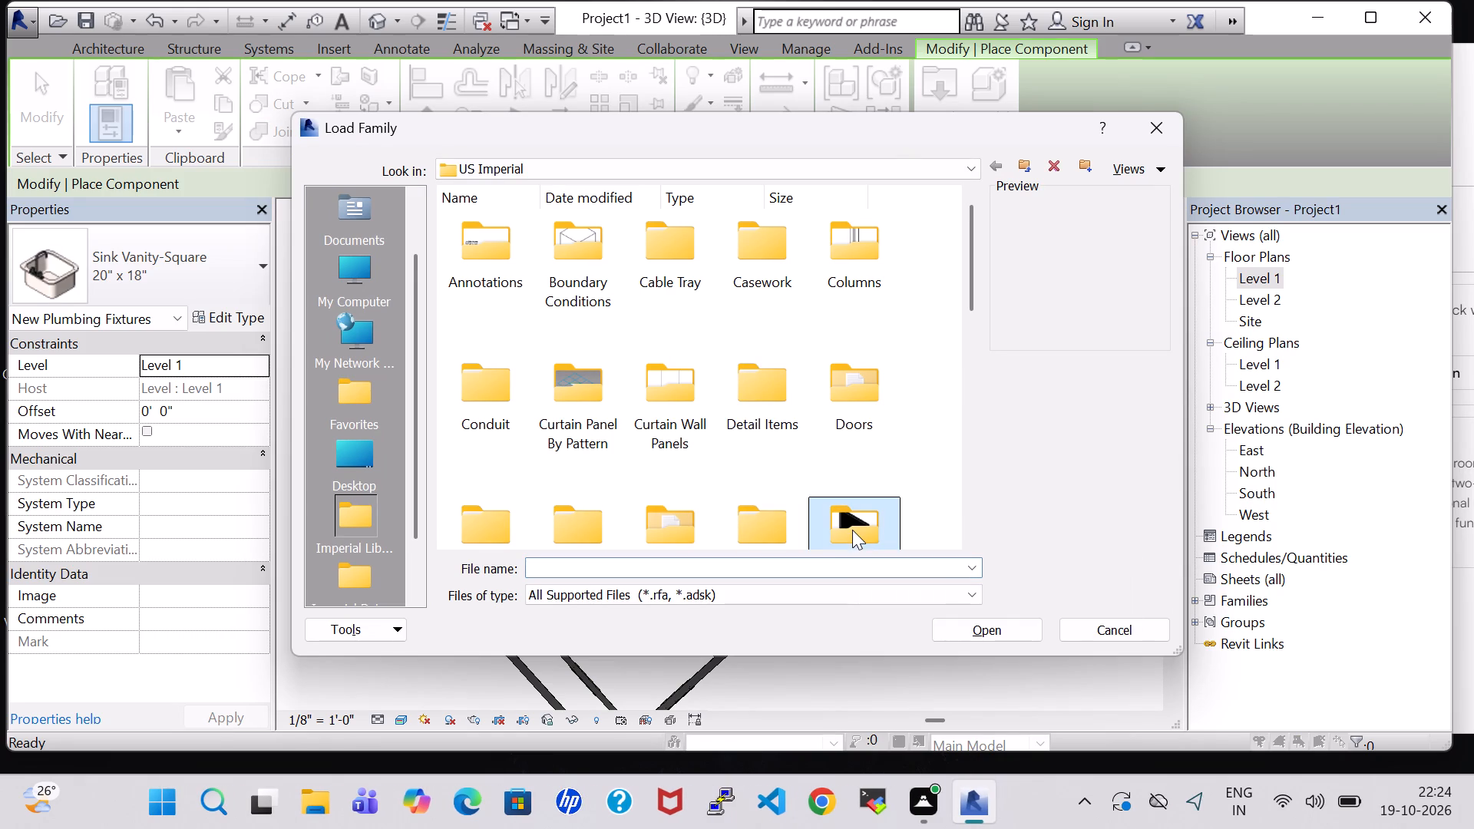
key("p")
double_click(666, 228)
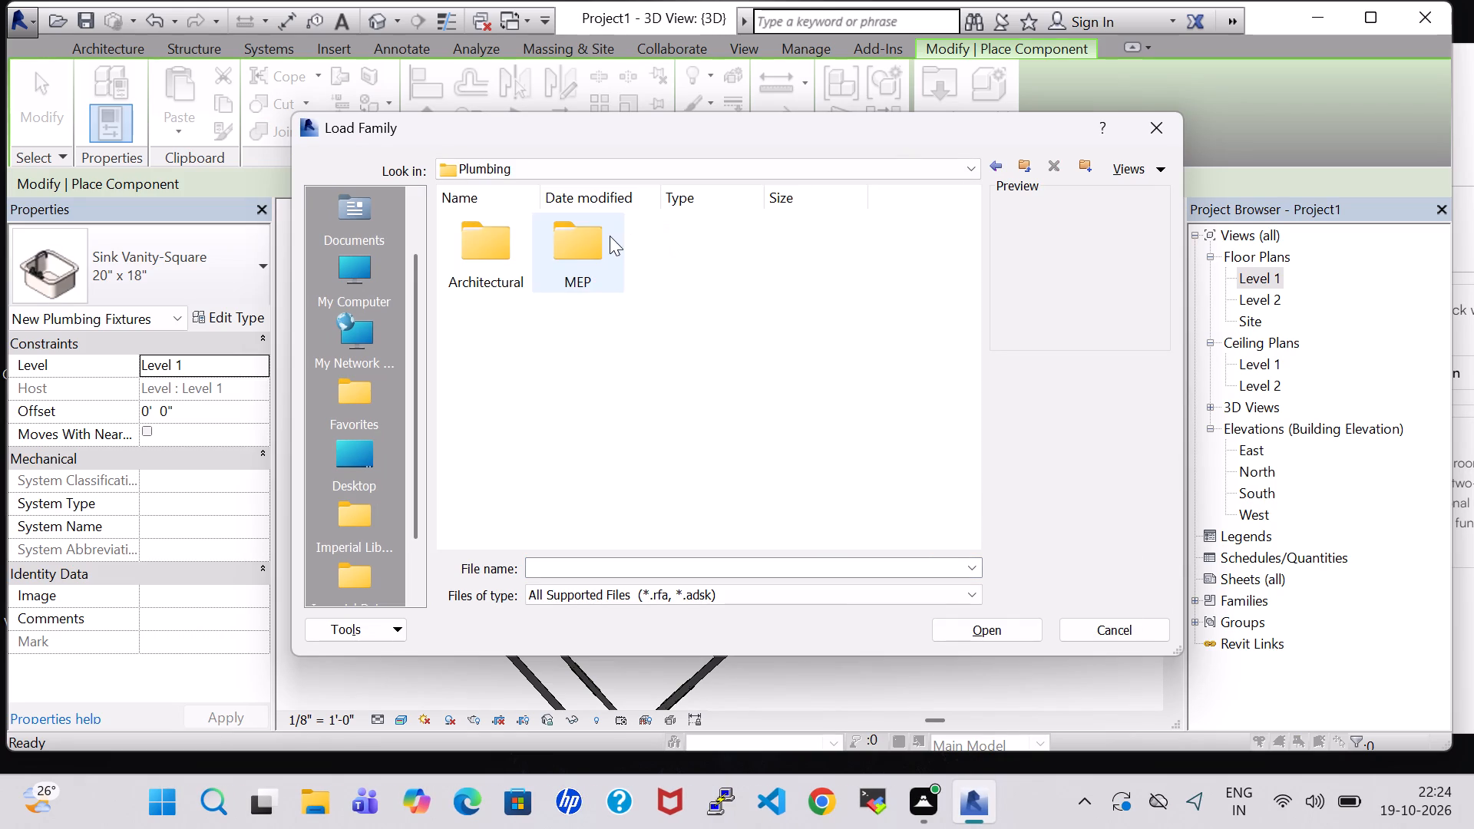
double_click(610, 236)
double_click(577, 262)
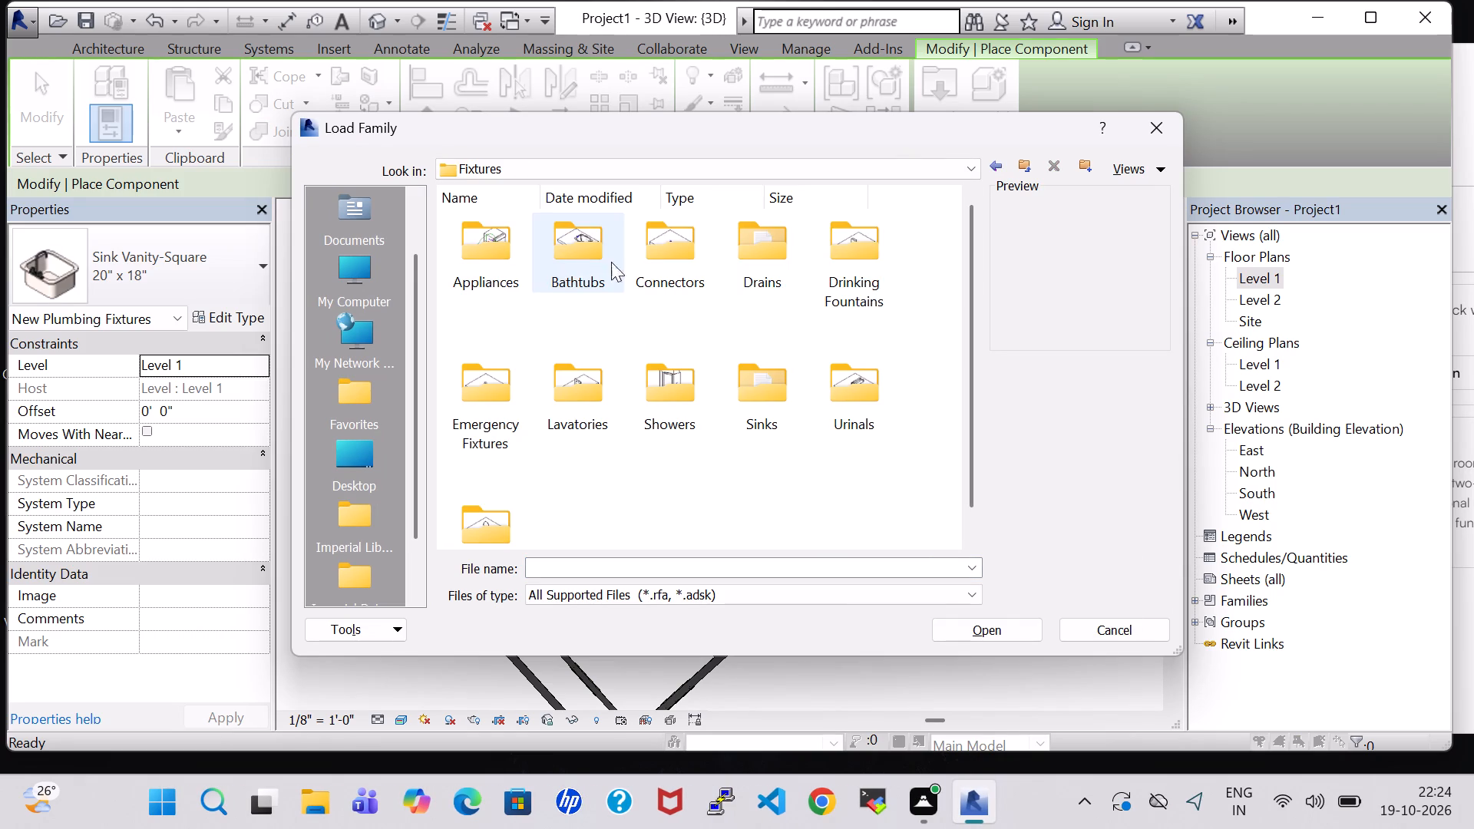
triple_click(756, 250)
left_click(580, 256)
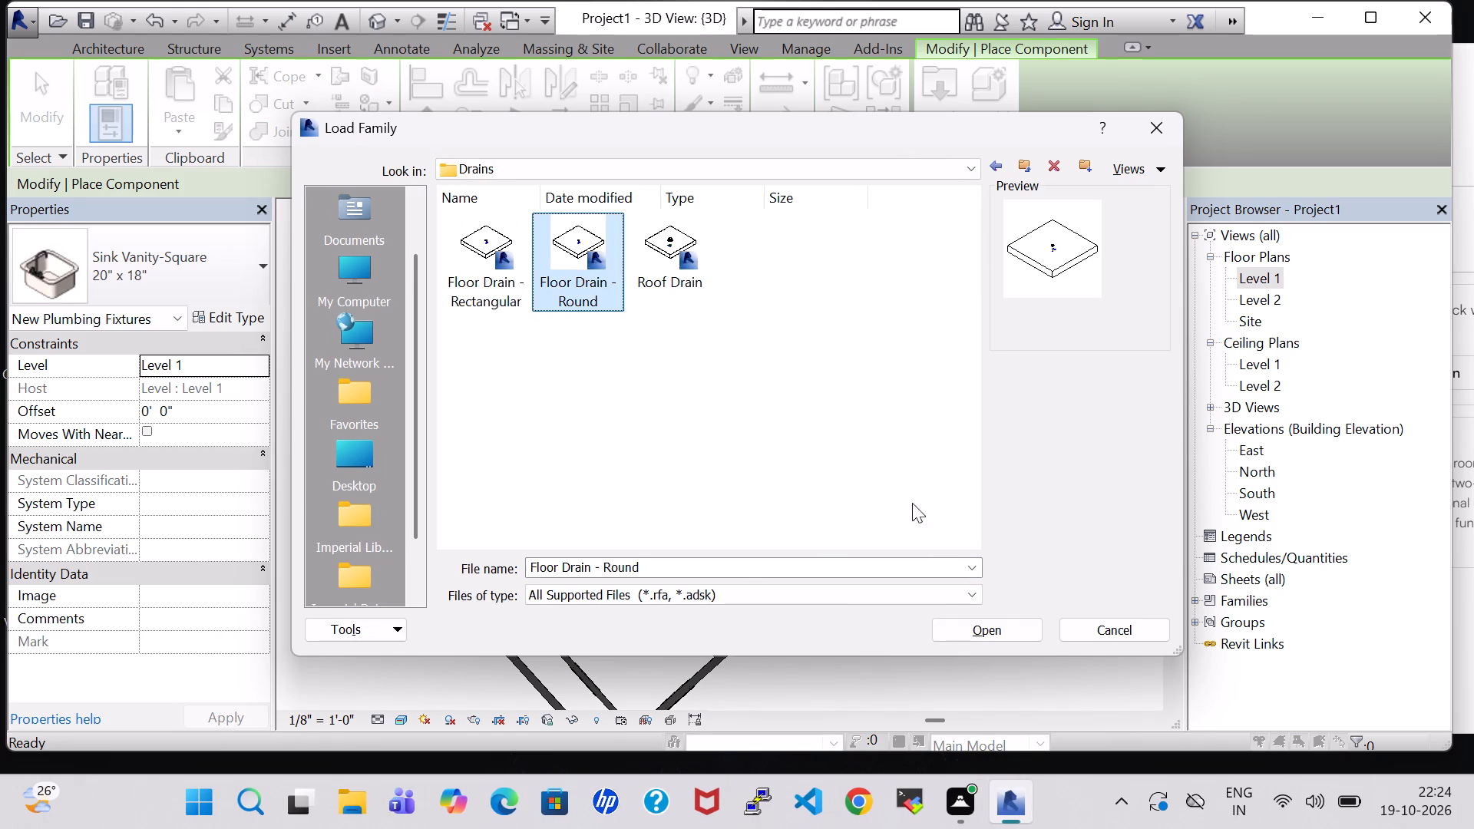
left_click(1003, 634)
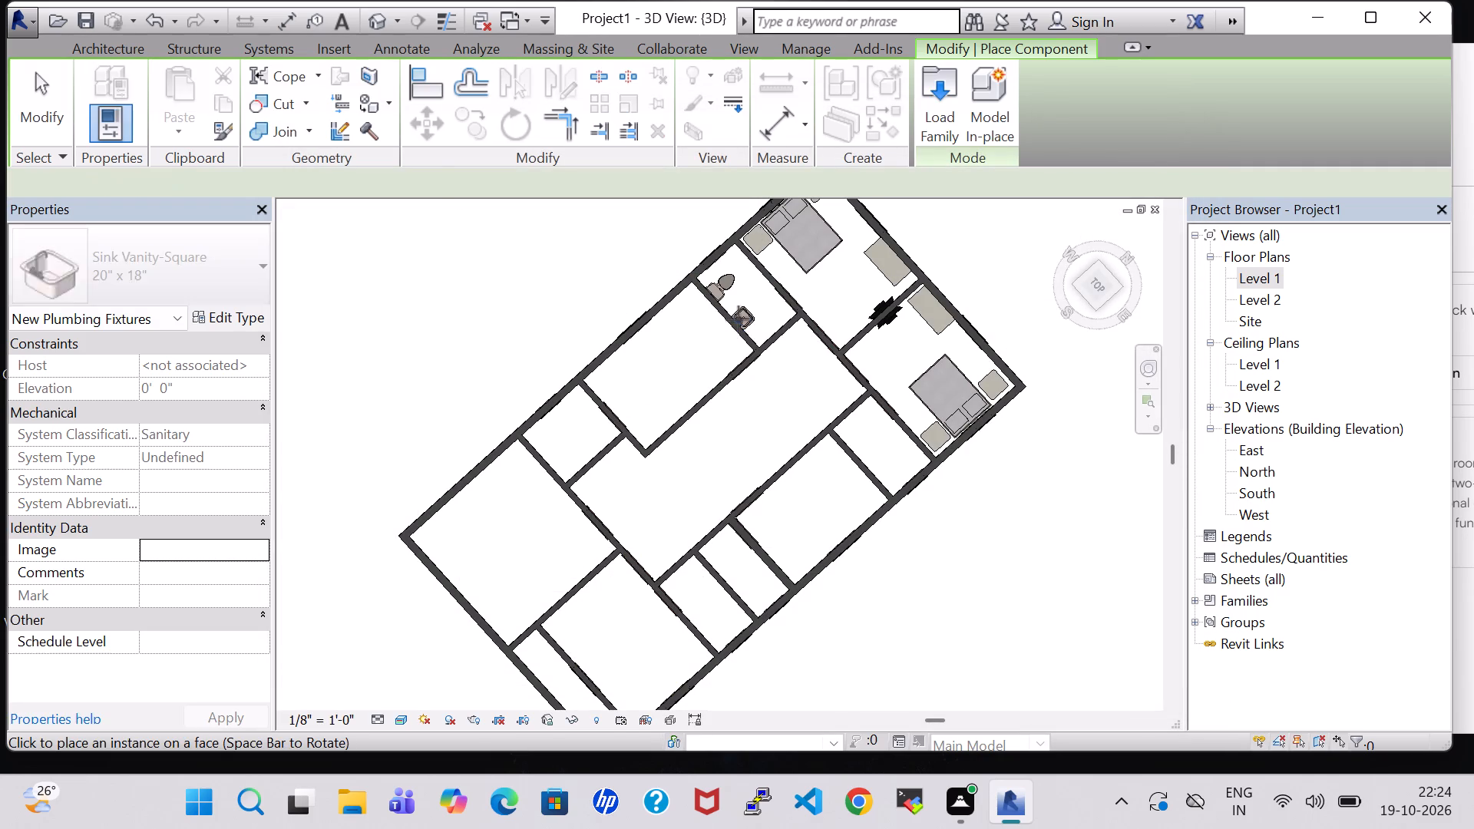
Place the 5" Strainer - 2" Drain floor drain on the Level 1 work plane in the west bathroom, in front of the toilet near the north wall.
scroll(743, 300, "up", 1)
left_click(1109, 132)
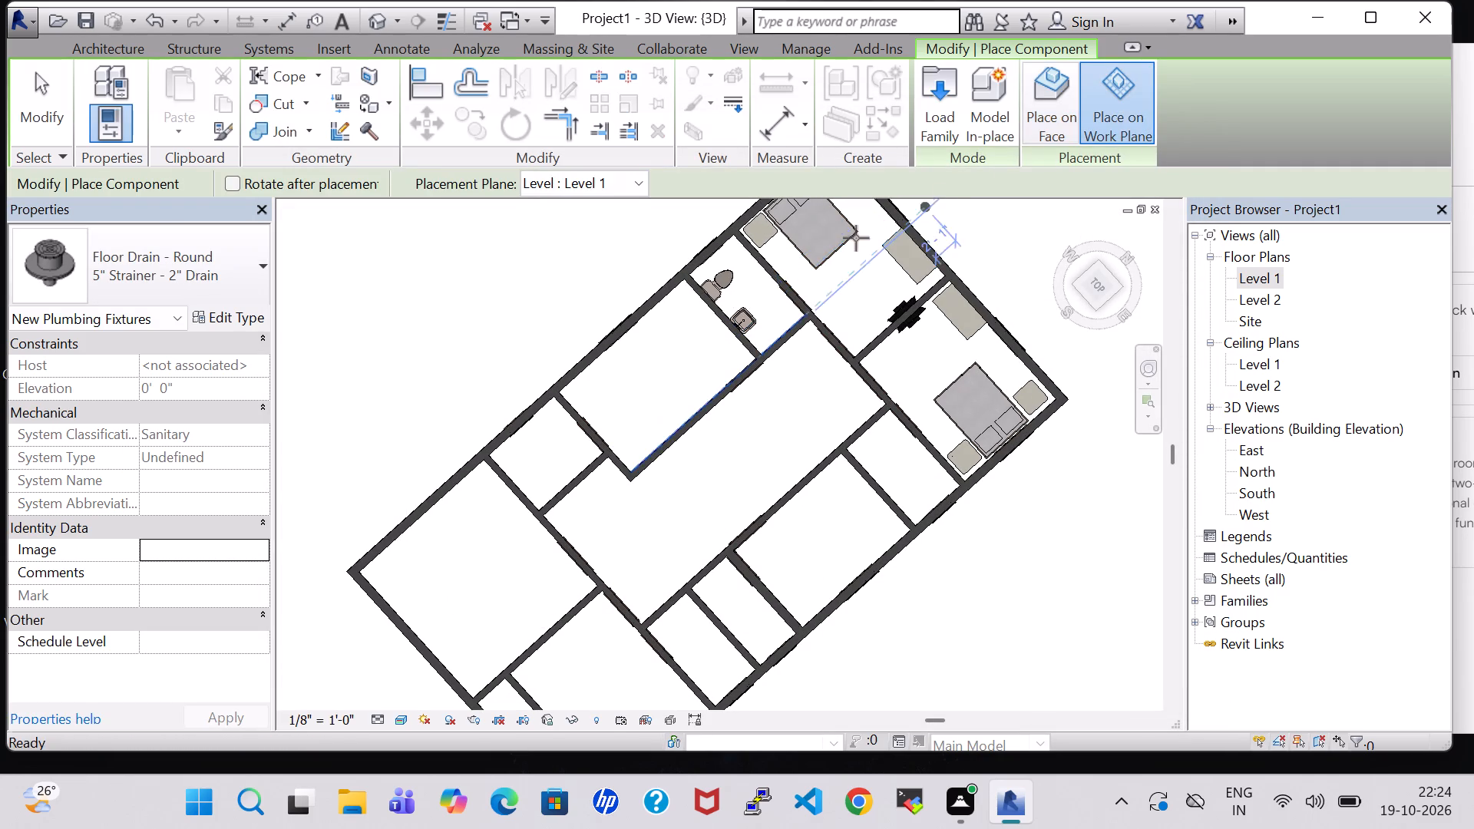
scroll(745, 272, "up", 6)
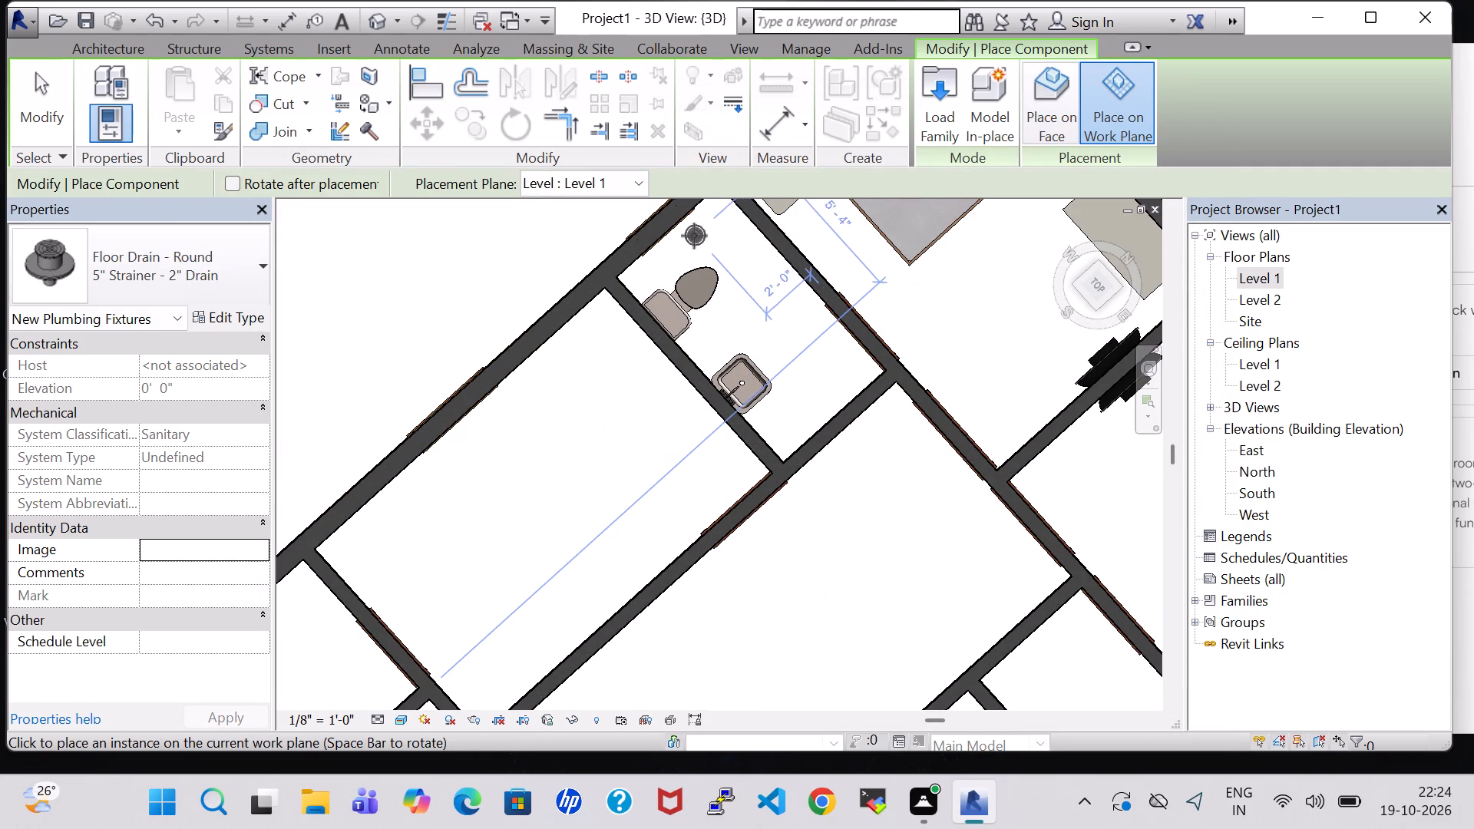
left_click(717, 223)
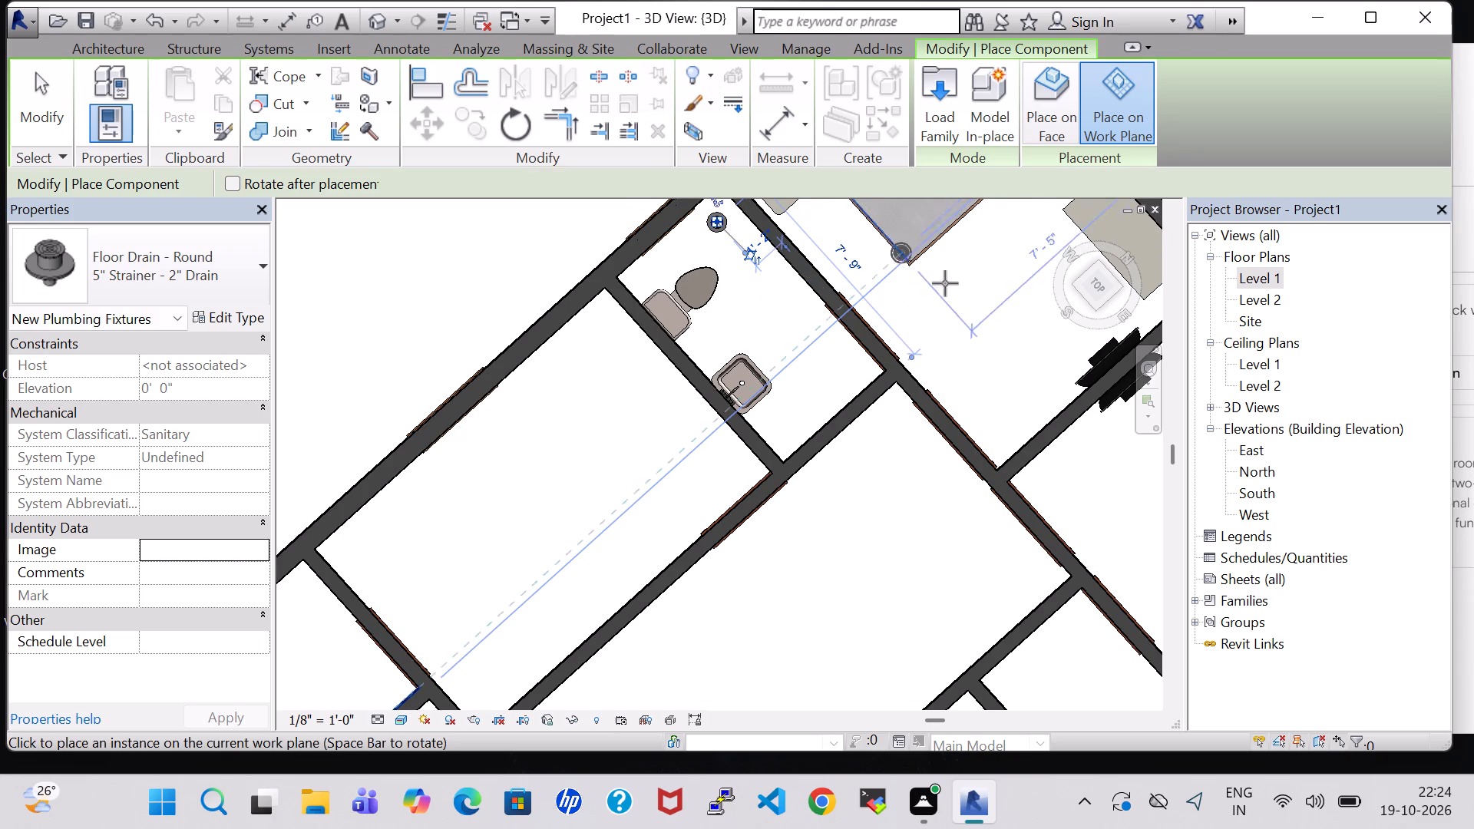
key("Escape")
key("Escape")
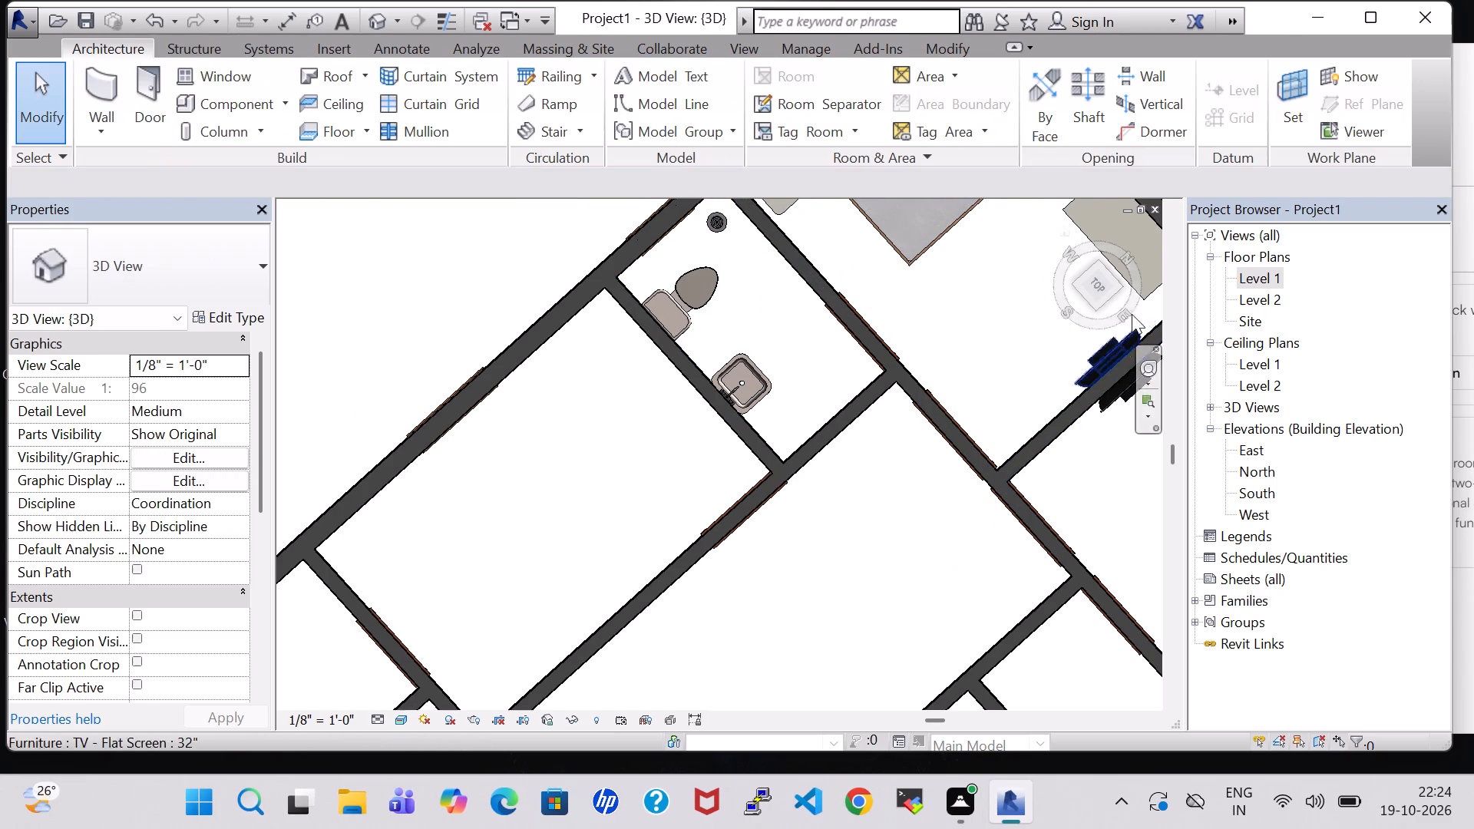
On the Level 1 plan, create a similar 20" x 18" vanity sink against the east bathroom's south wall, near its door side, aligned with the existing sink.
double_click(1255, 283)
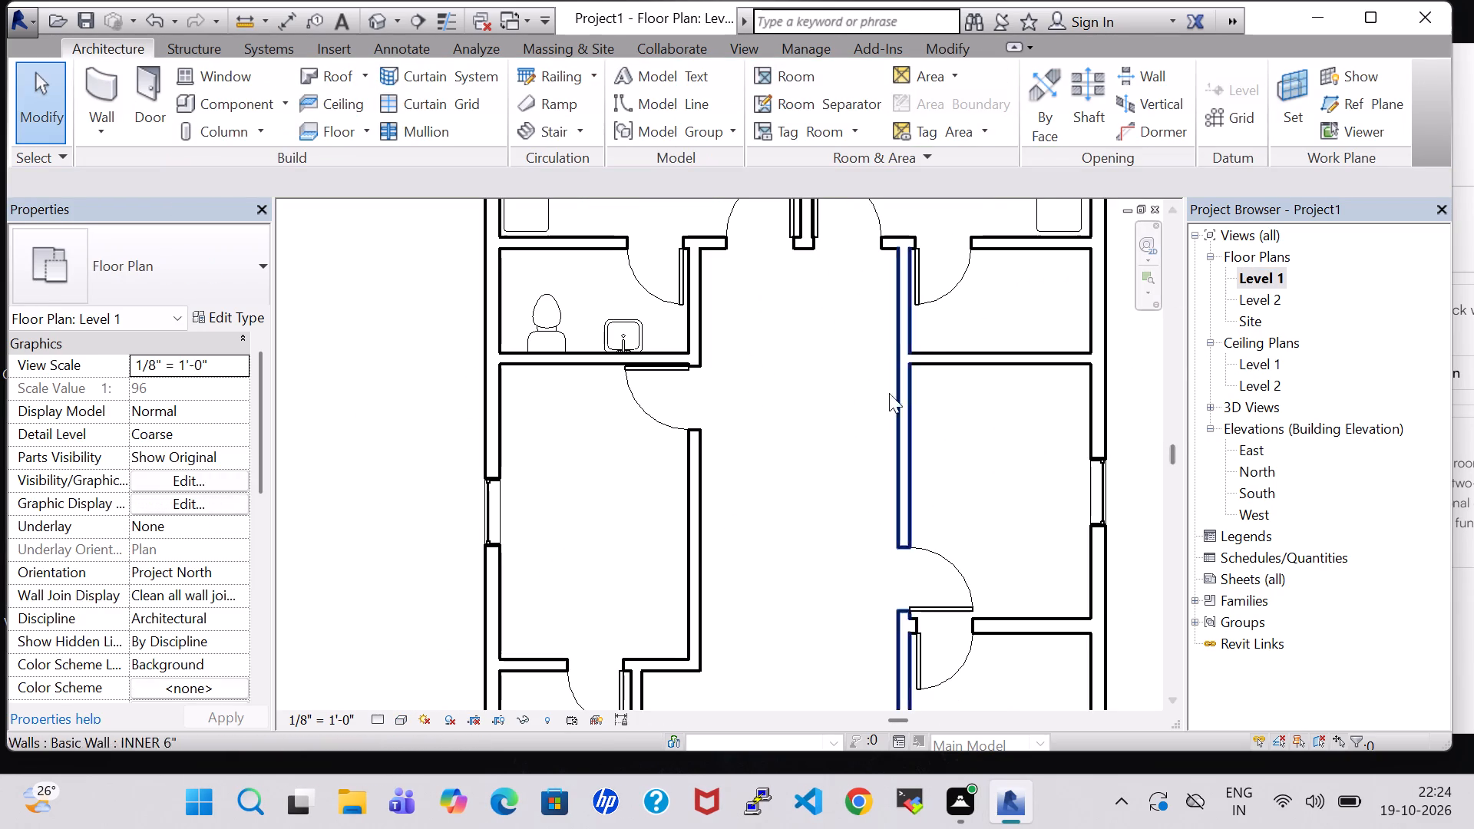
left_click(629, 323)
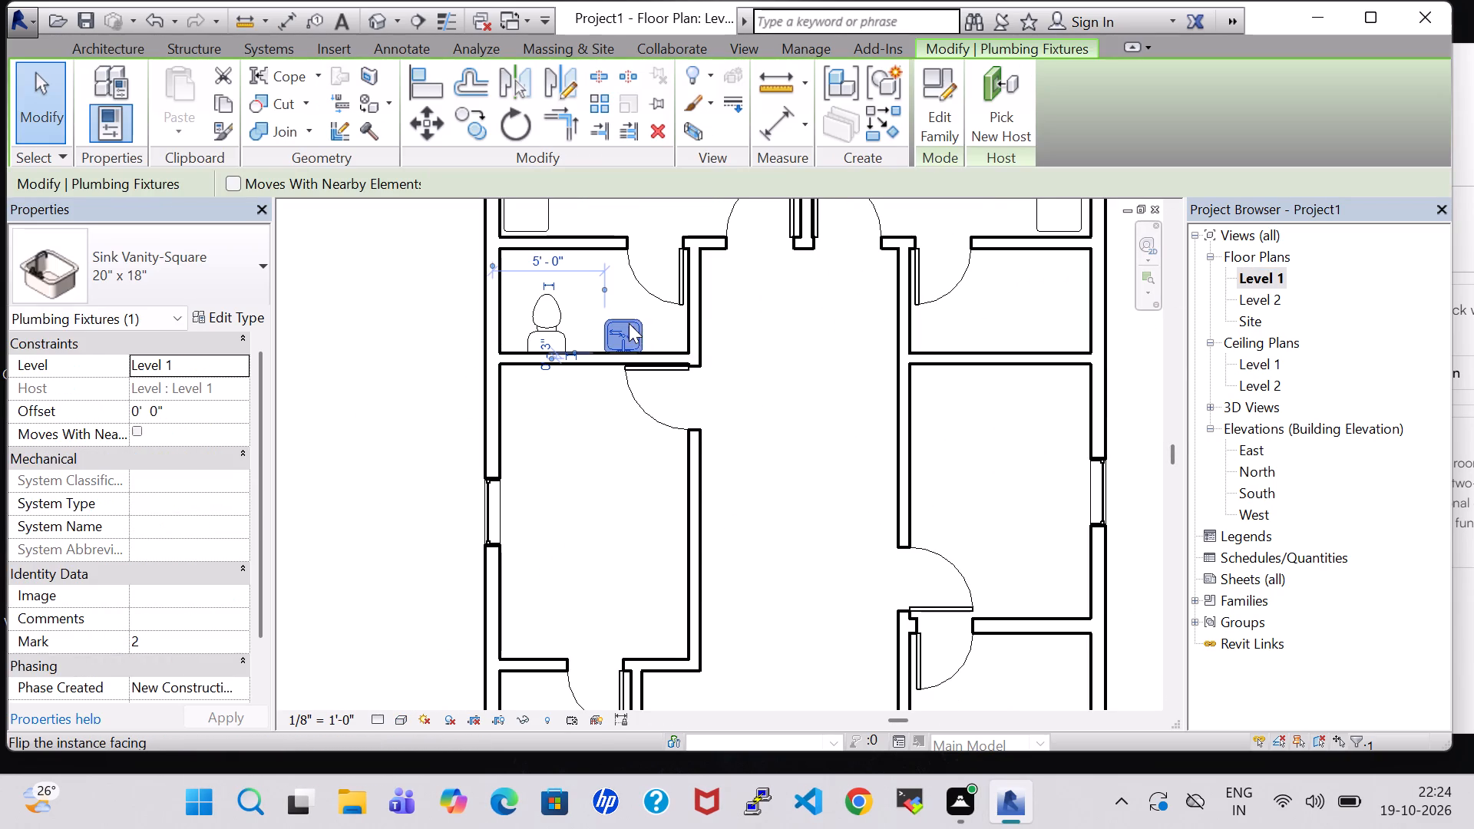
right_click(629, 323)
left_click(748, 402)
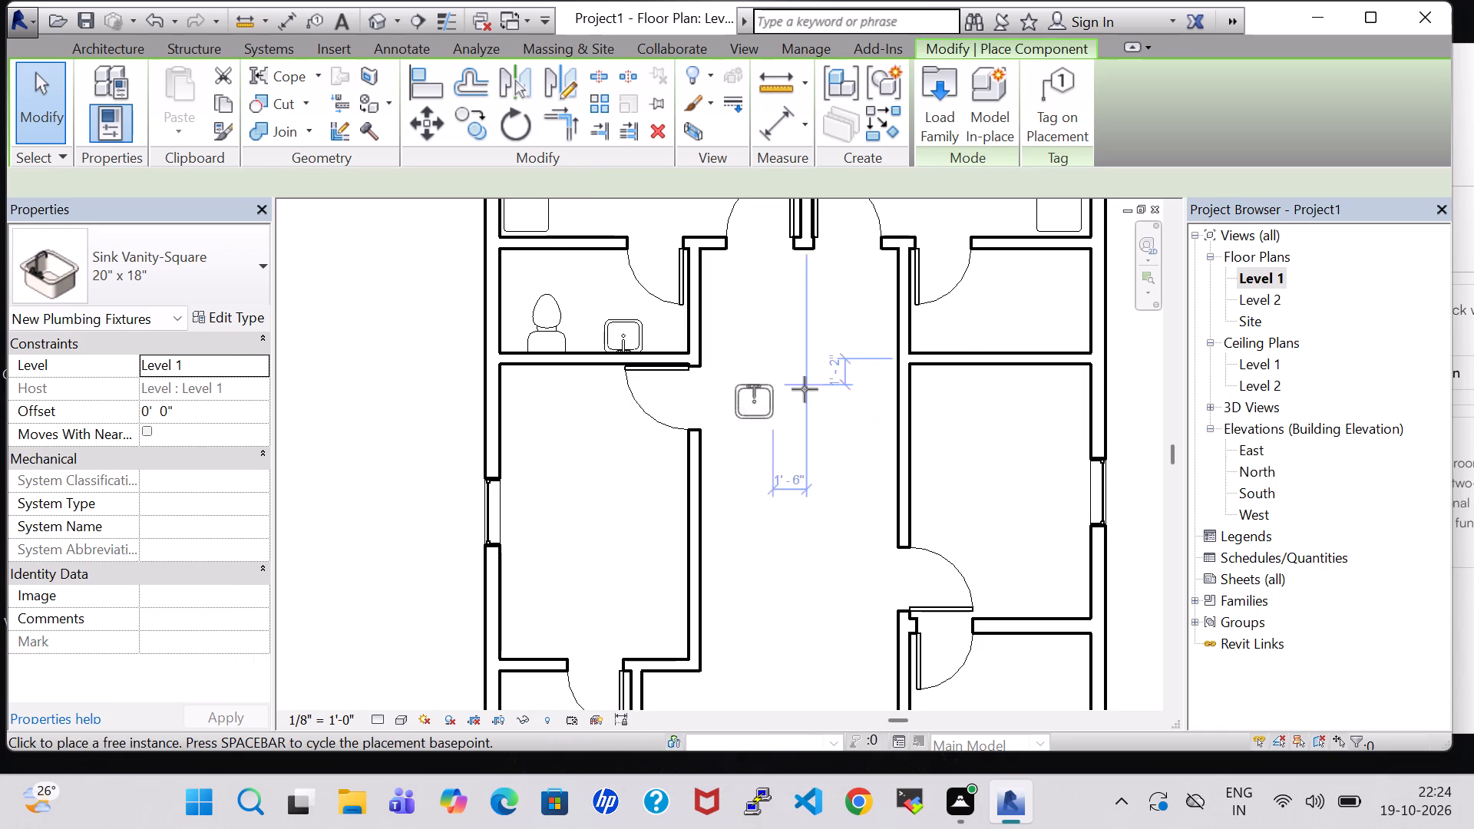
key("space")
key("space")
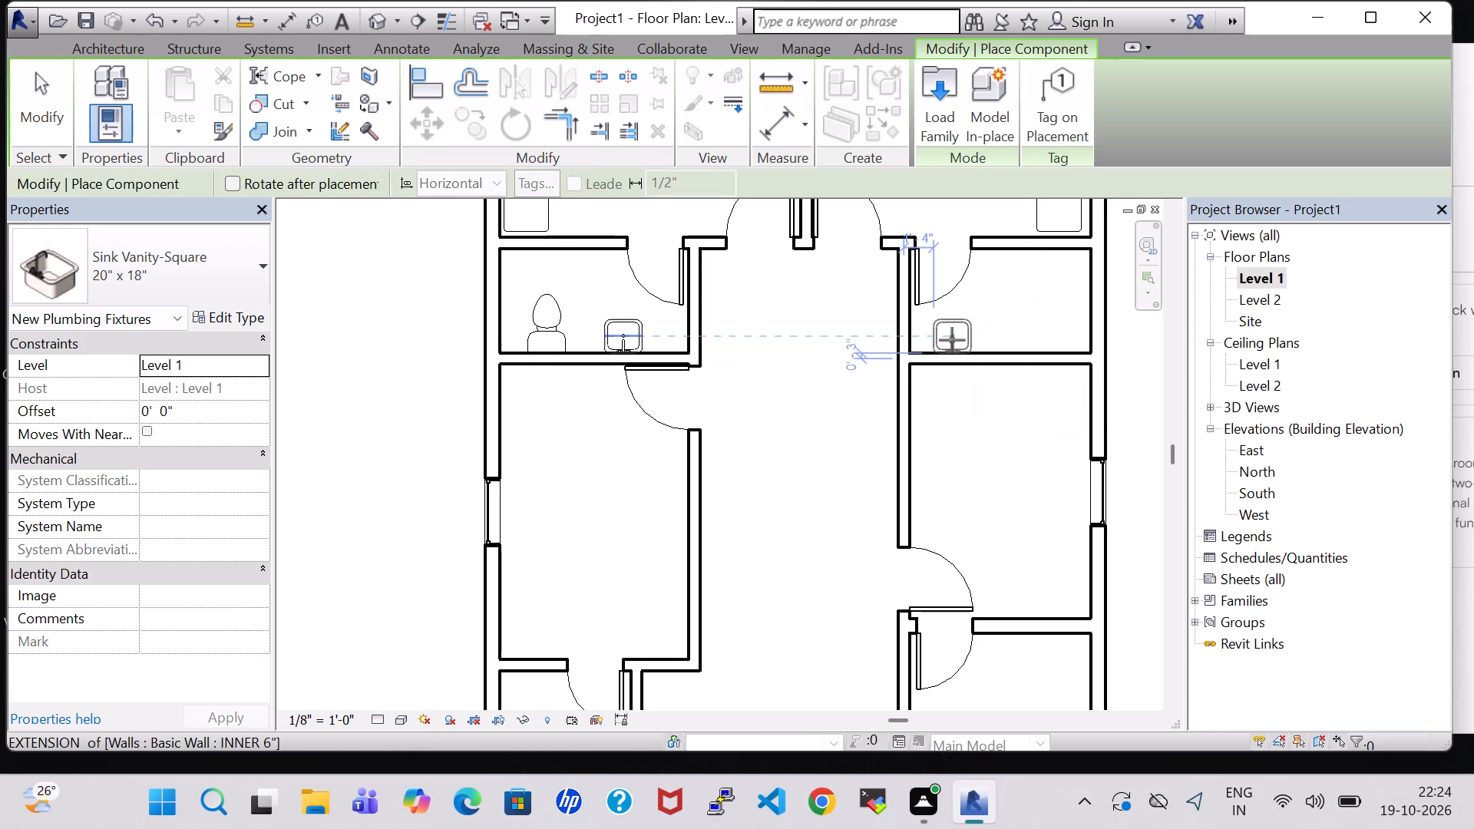
left_click(952, 340)
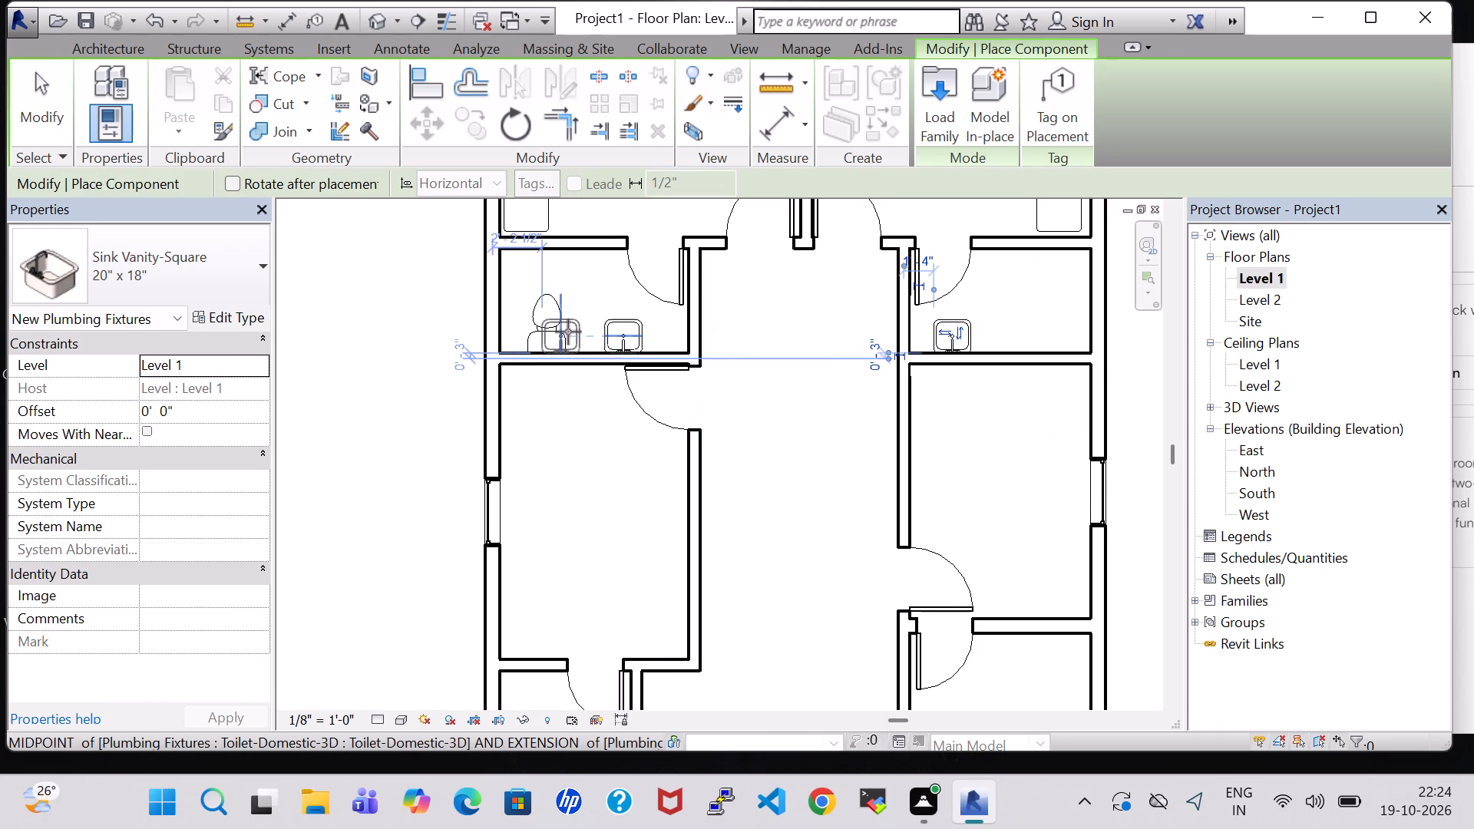
key("Escape")
key("Escape")
Create a similar Toilet-Domestic-3D against the east bathroom's south wall, about 5' 11" from the corridor wall and aligned with the existing toilet.
left_click(563, 319)
right_click(563, 318)
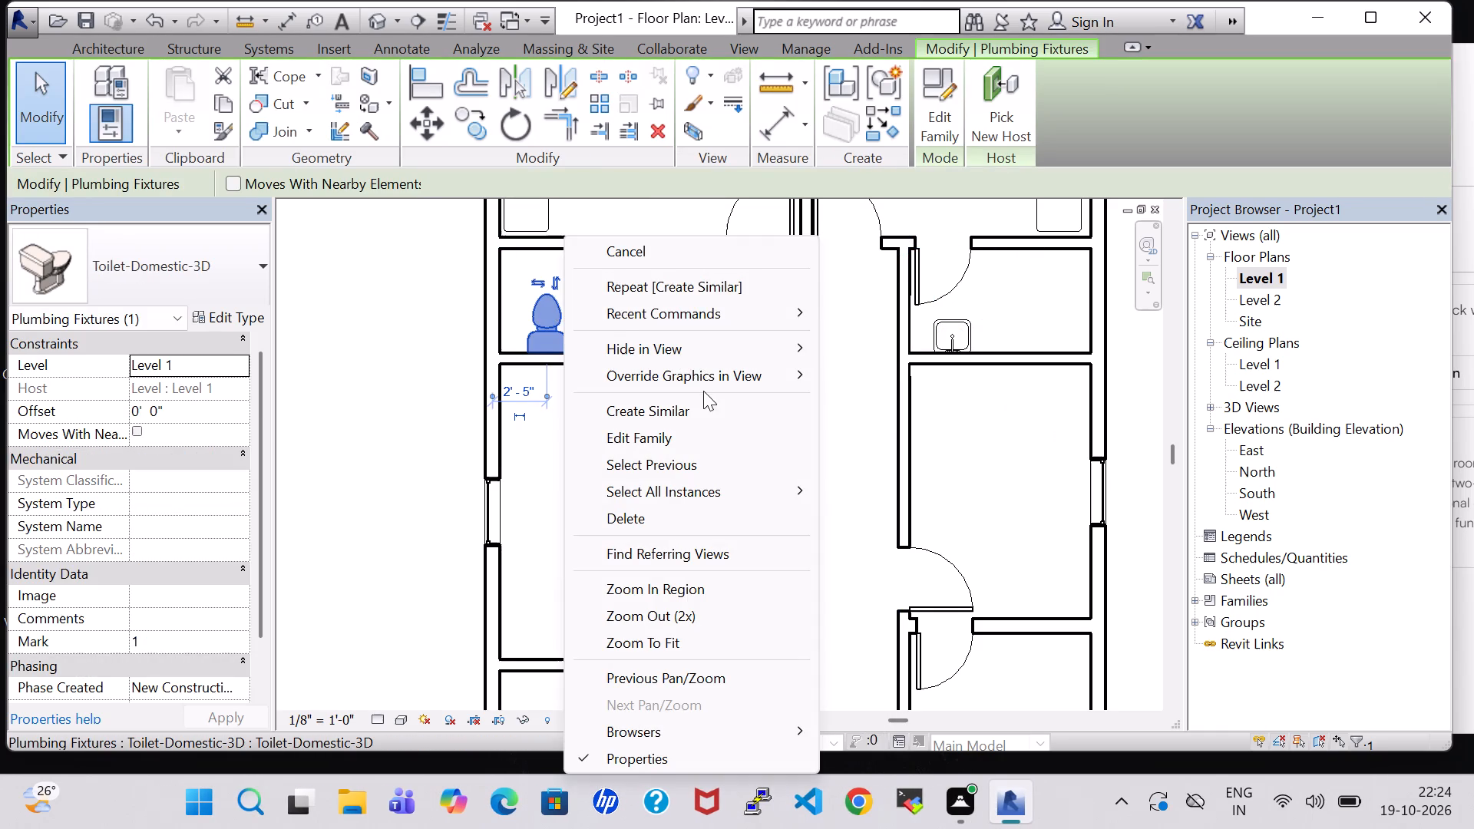
left_click(703, 414)
key("space")
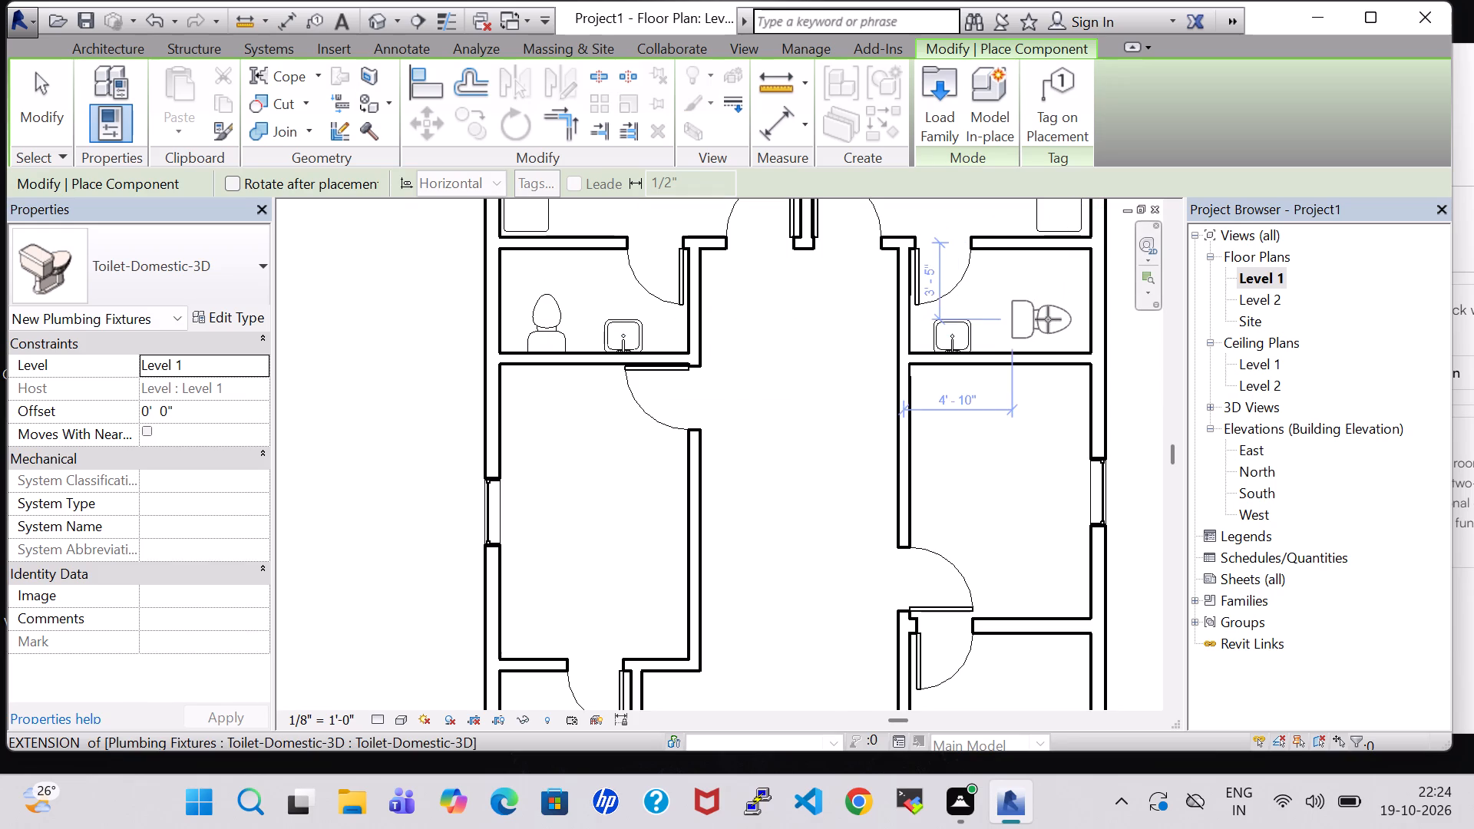
key("space")
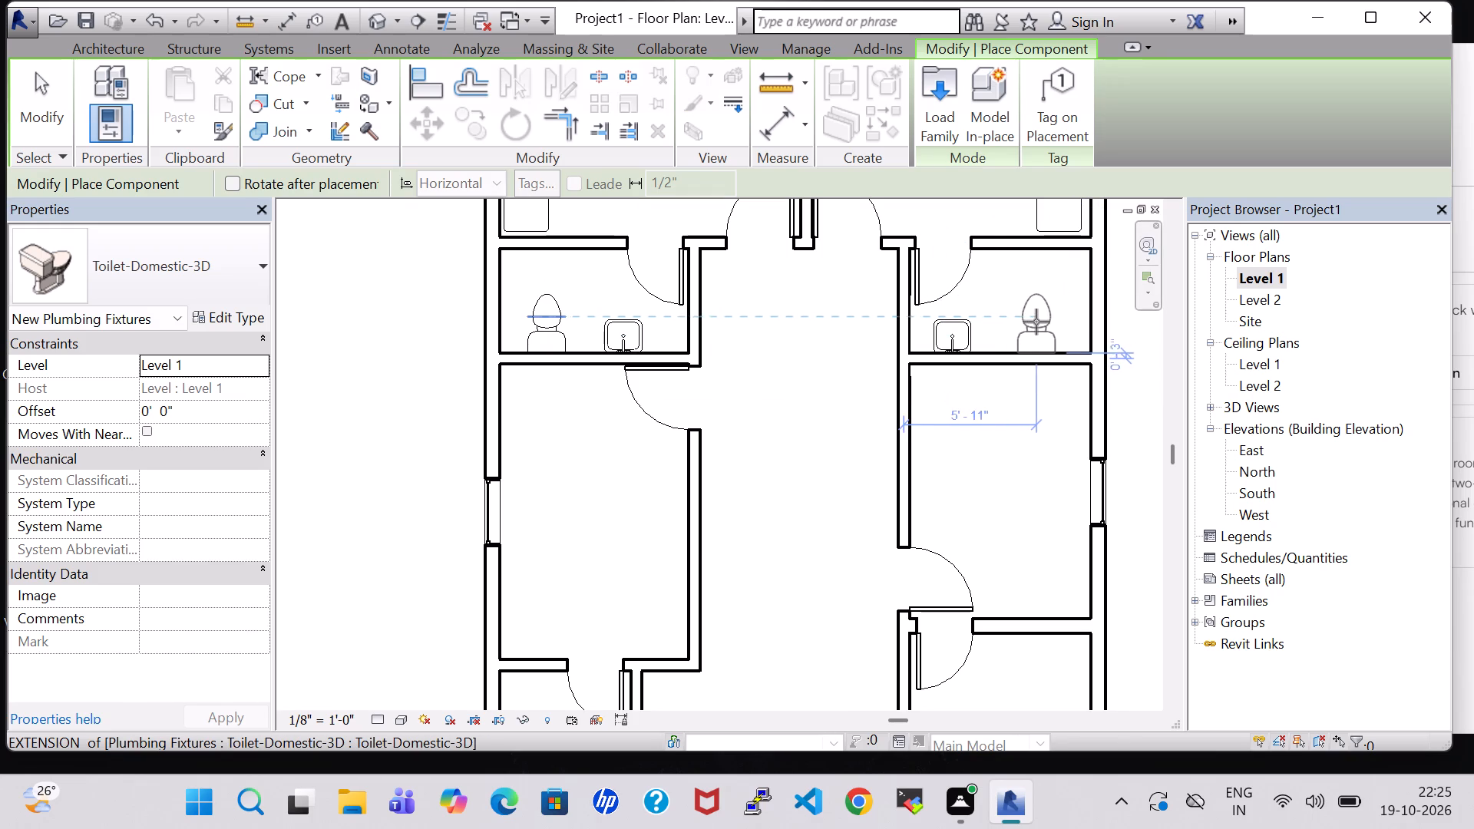
left_click(1036, 322)
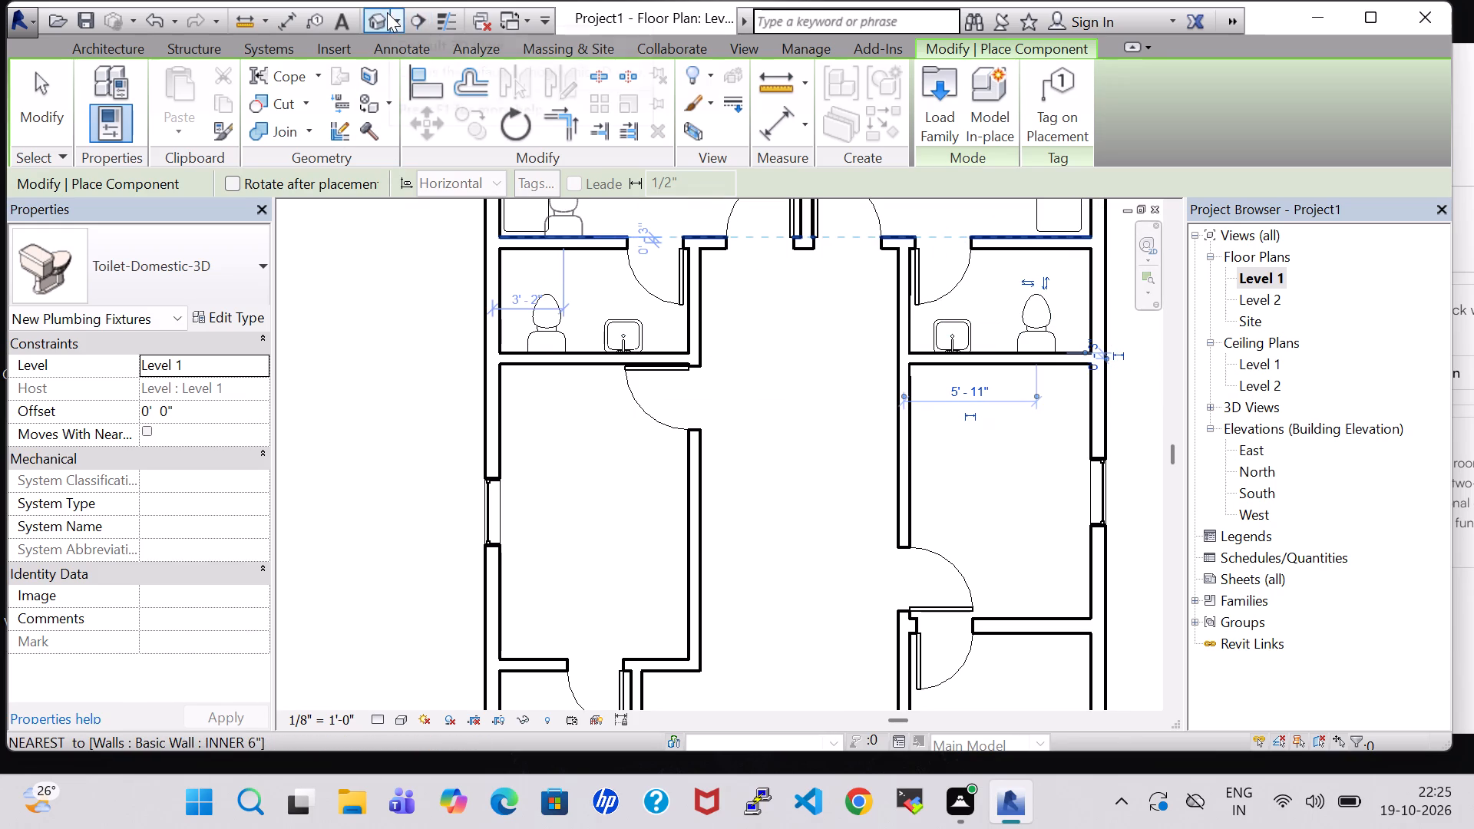
In the 3D view, create a similar round floor drain on the Level 1 work plane in the east bathroom, in front of the toilet.
left_click(385, 12)
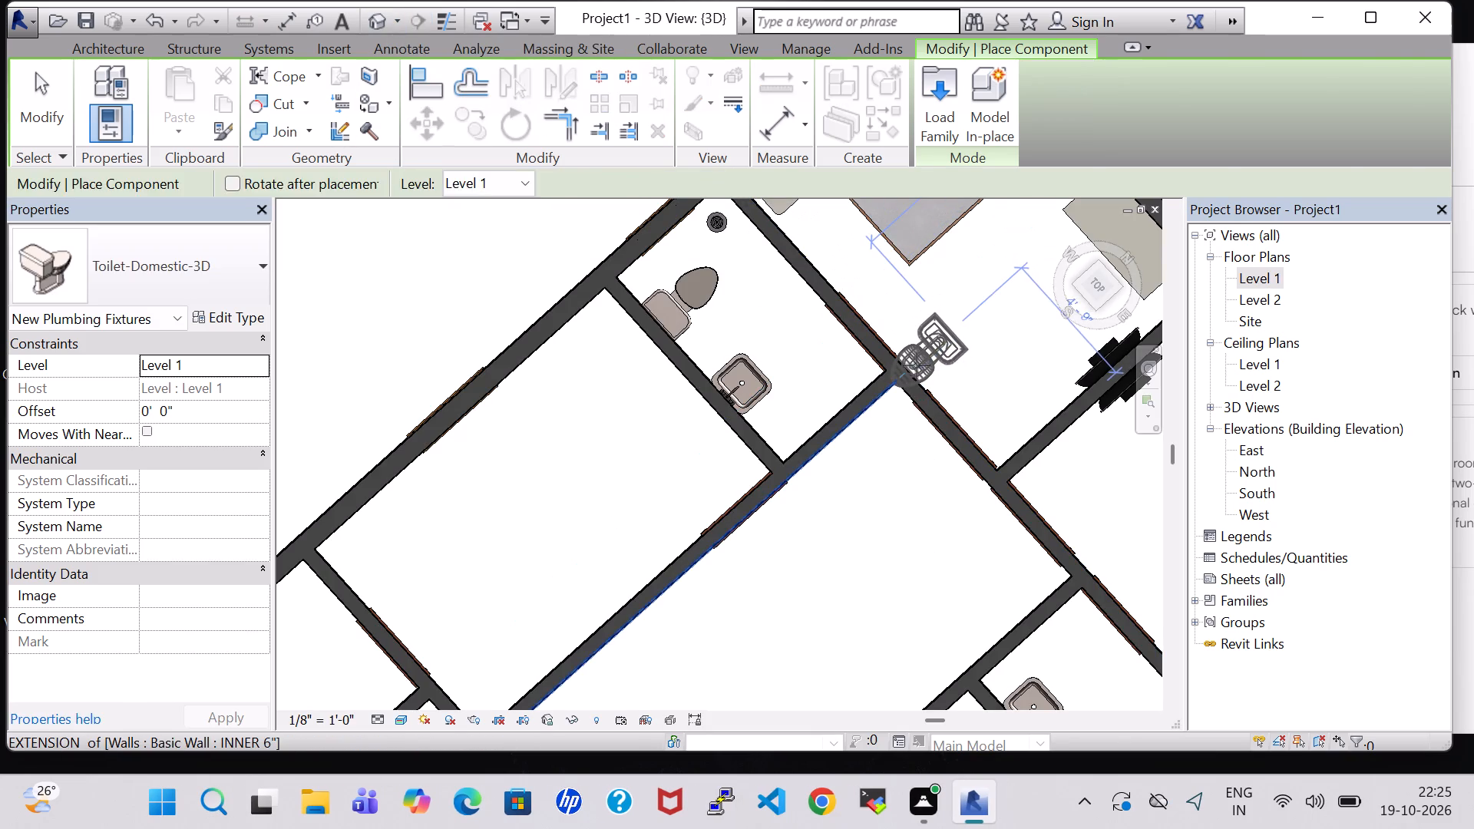
key("Escape")
left_click(717, 216)
right_click(717, 216)
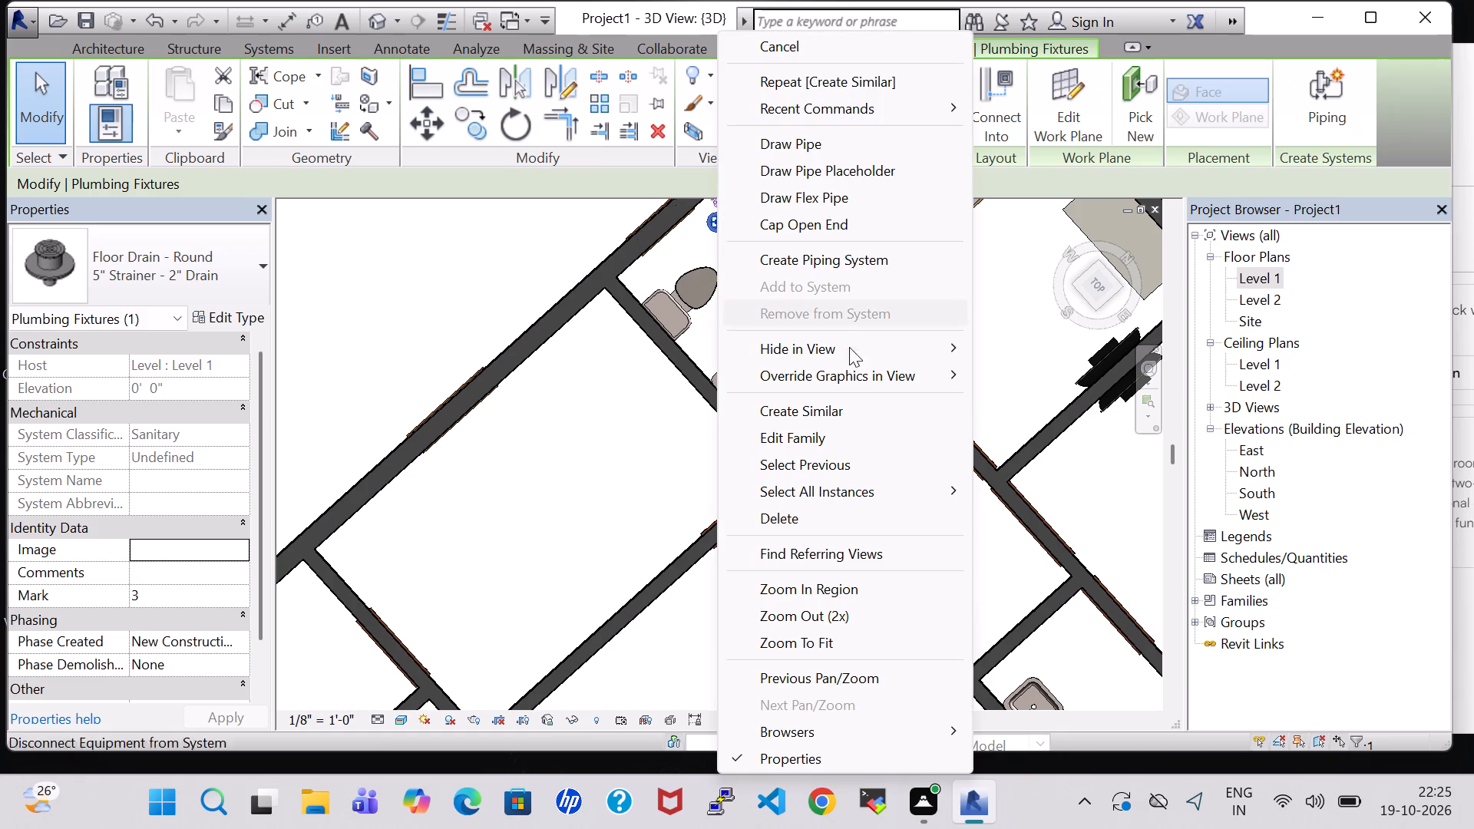
left_click(858, 413)
middle_click_drag(887, 524, 751, 479)
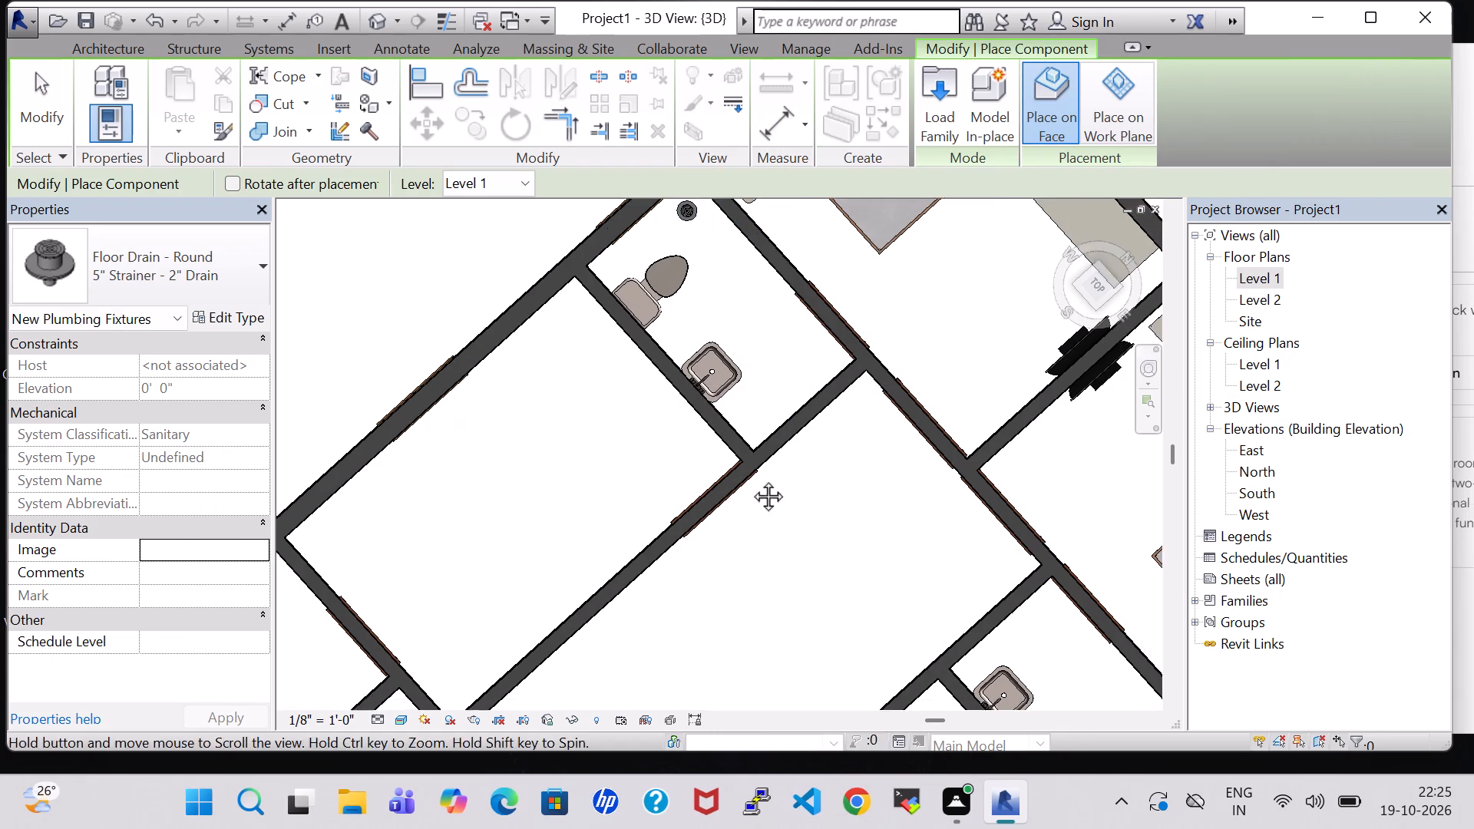
middle_click_drag(751, 479, 759, 481)
left_click(1110, 106)
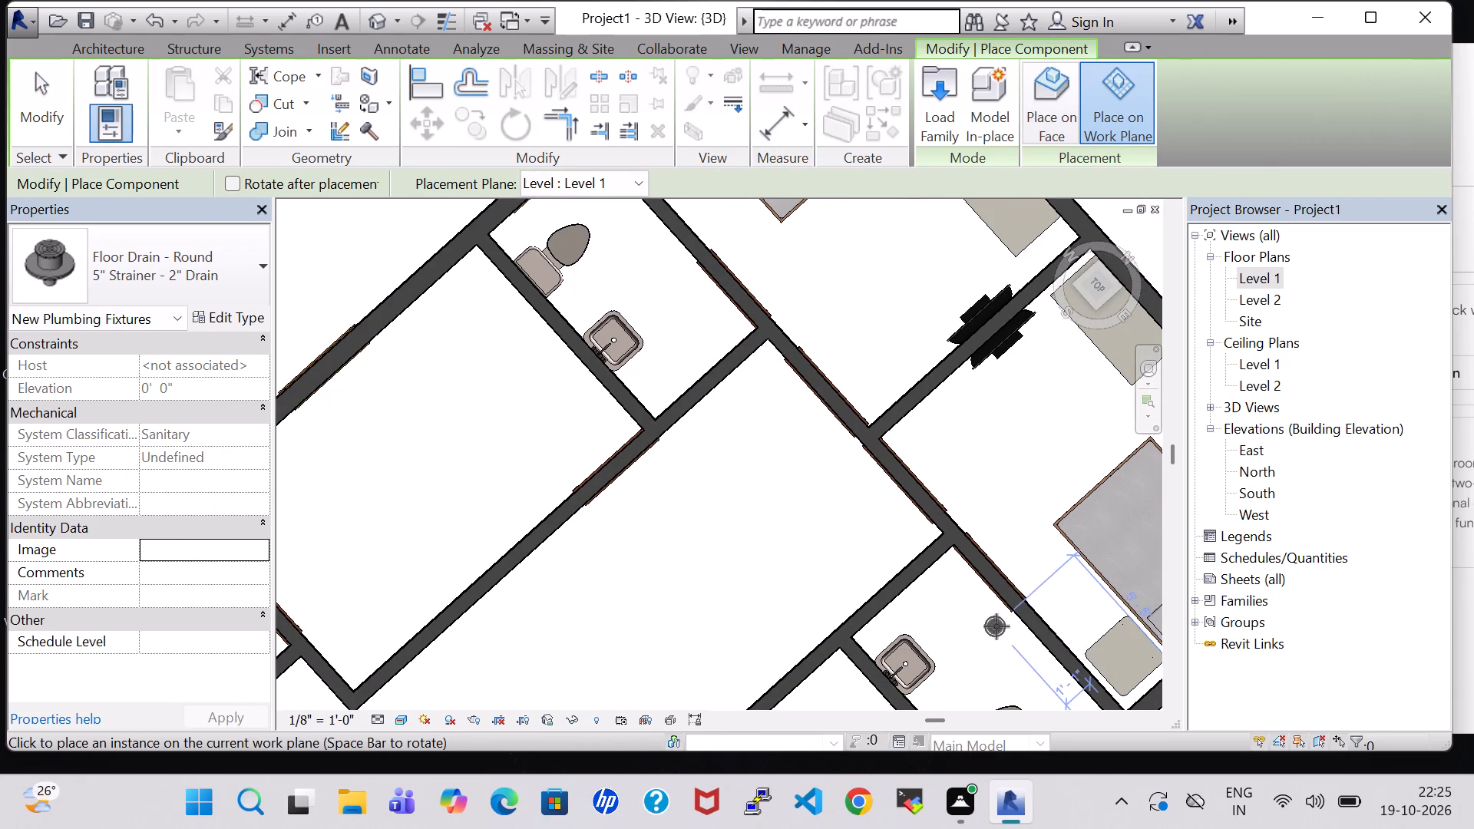
middle_click(876, 488)
middle_click_drag(876, 488, 797, 434)
middle_click_drag(792, 421, 782, 401)
scroll(904, 464, "down", 1)
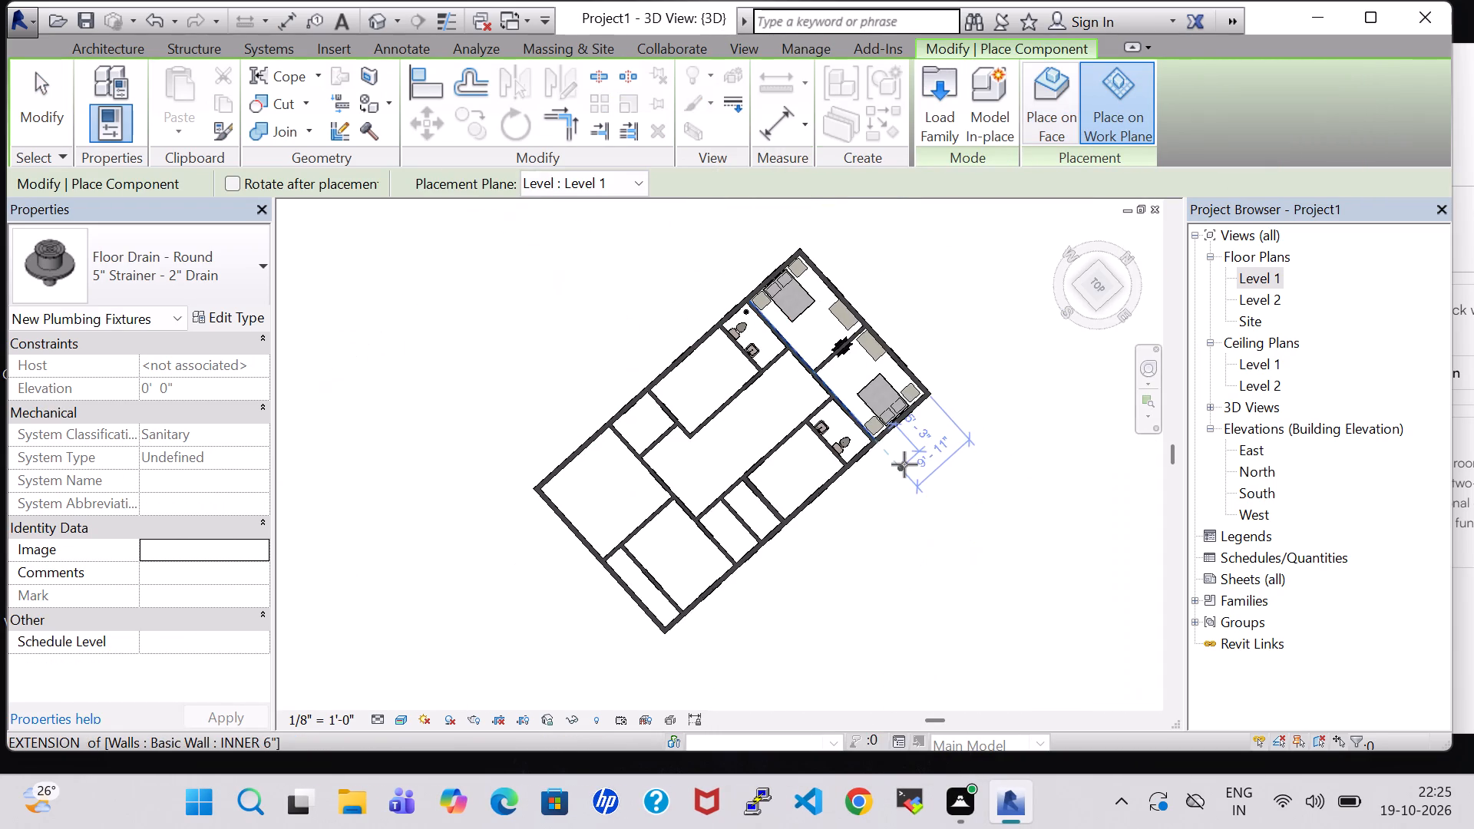
scroll(844, 430, "up", 7)
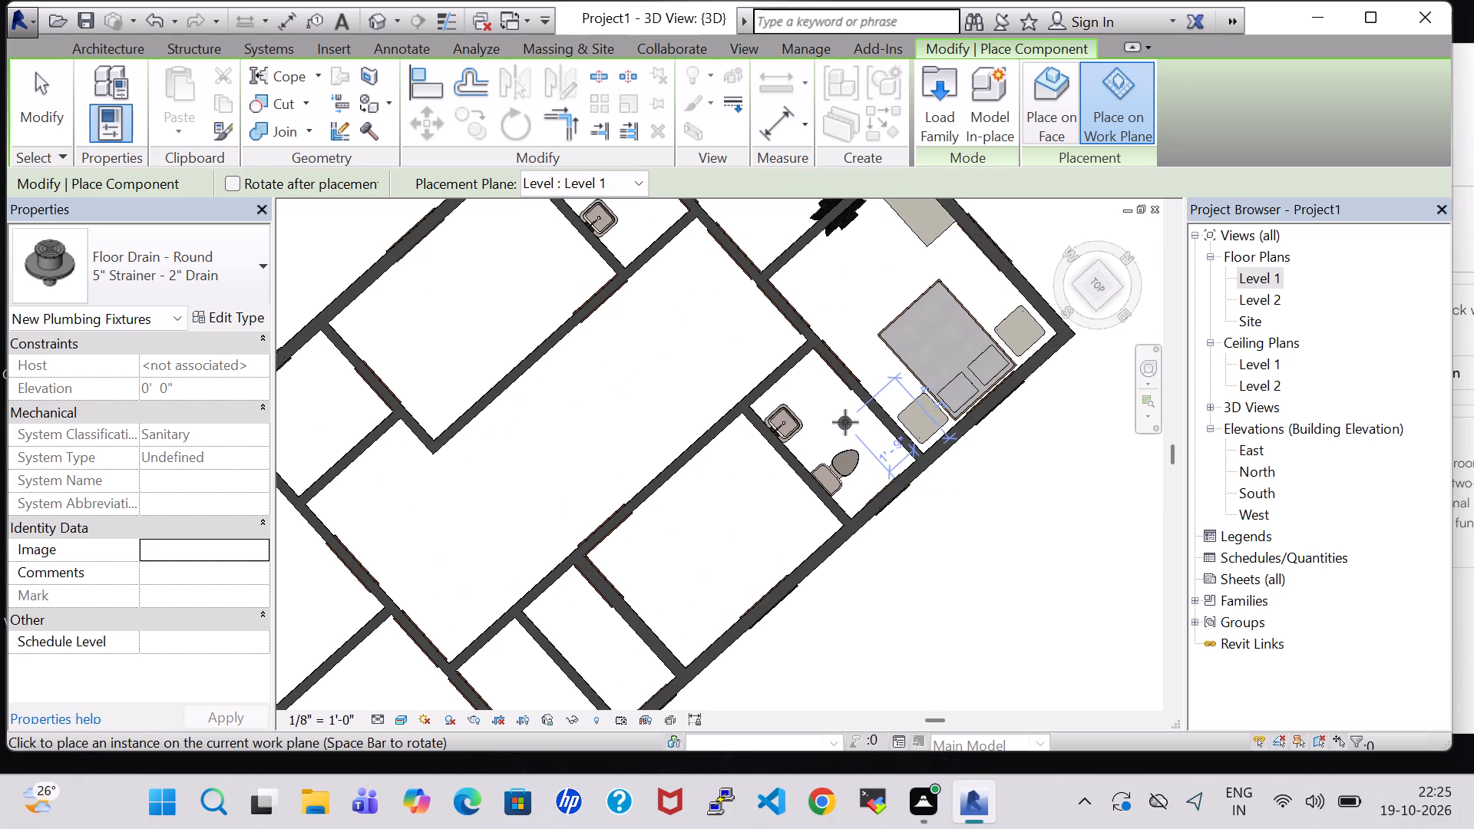
left_click(845, 422)
key("Escape")
key("Escape")
Nudge the east bathroom's toilet slightly away from the wall behind it.
left_click(848, 477)
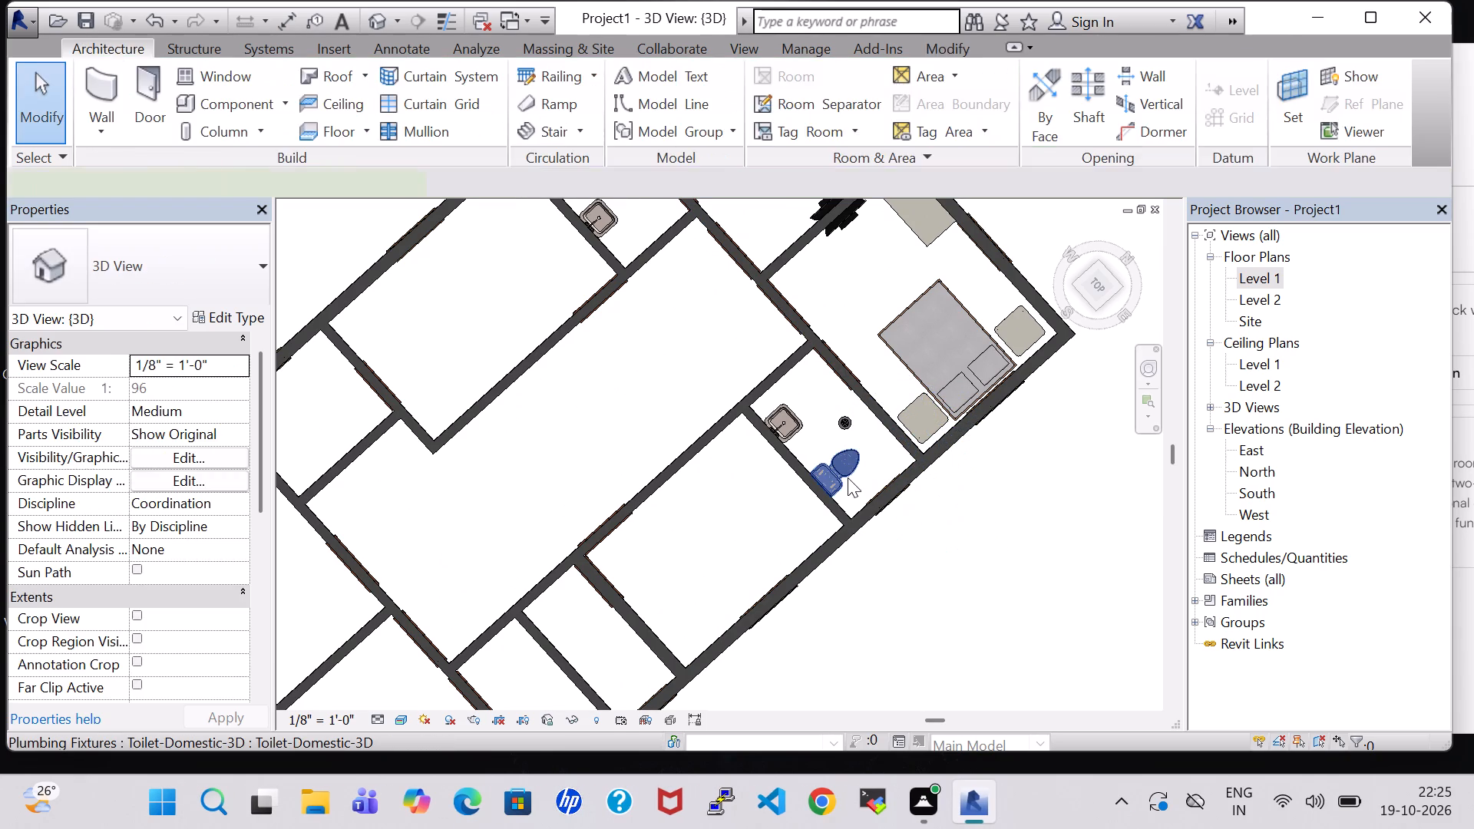
key("Right")
Nudge the east bathroom's floor drain slightly toward the bedroom-side wall.
left_click(841, 424)
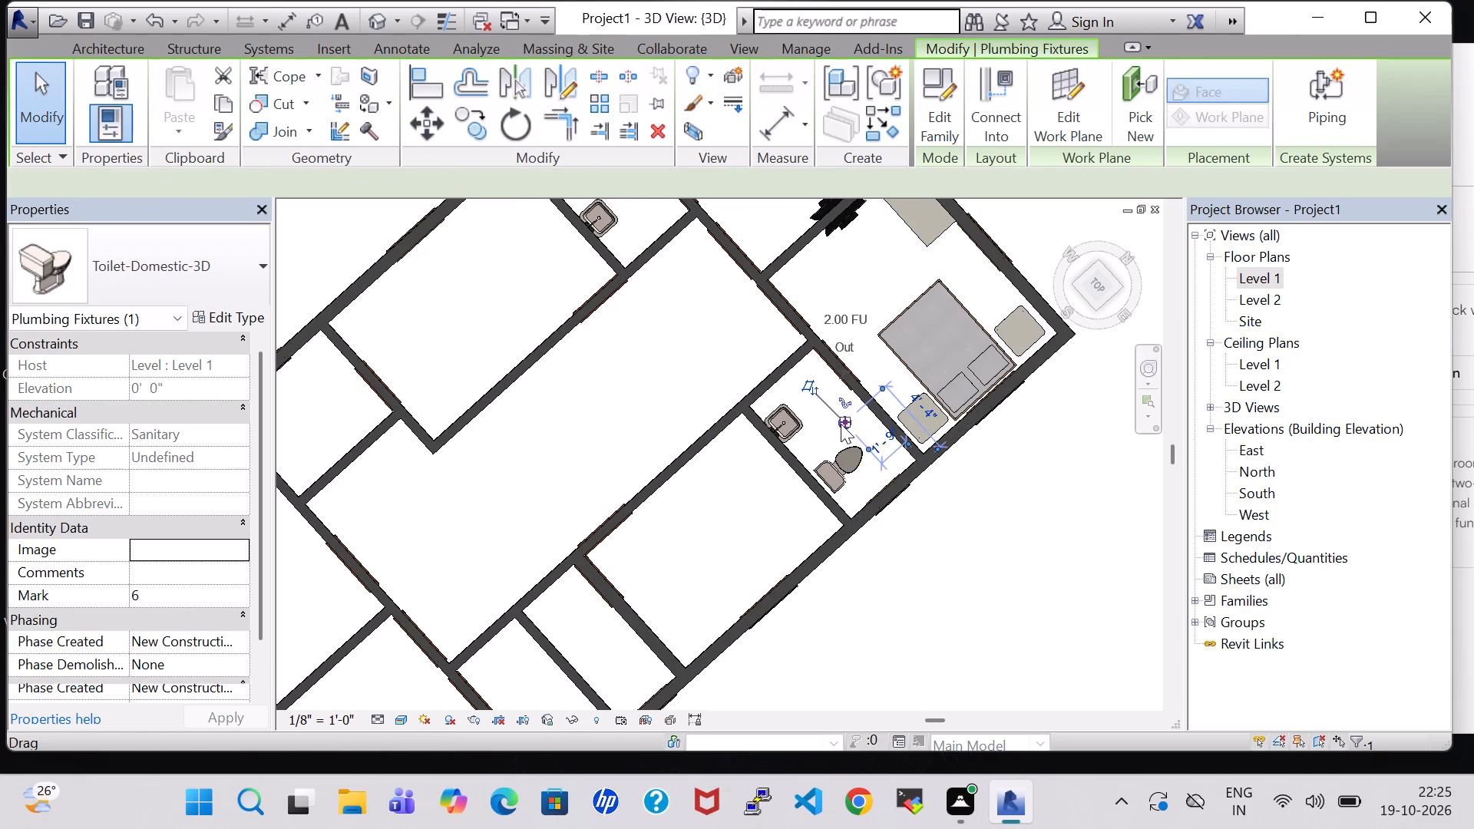
key("Right")
key("Right")
key("Down")
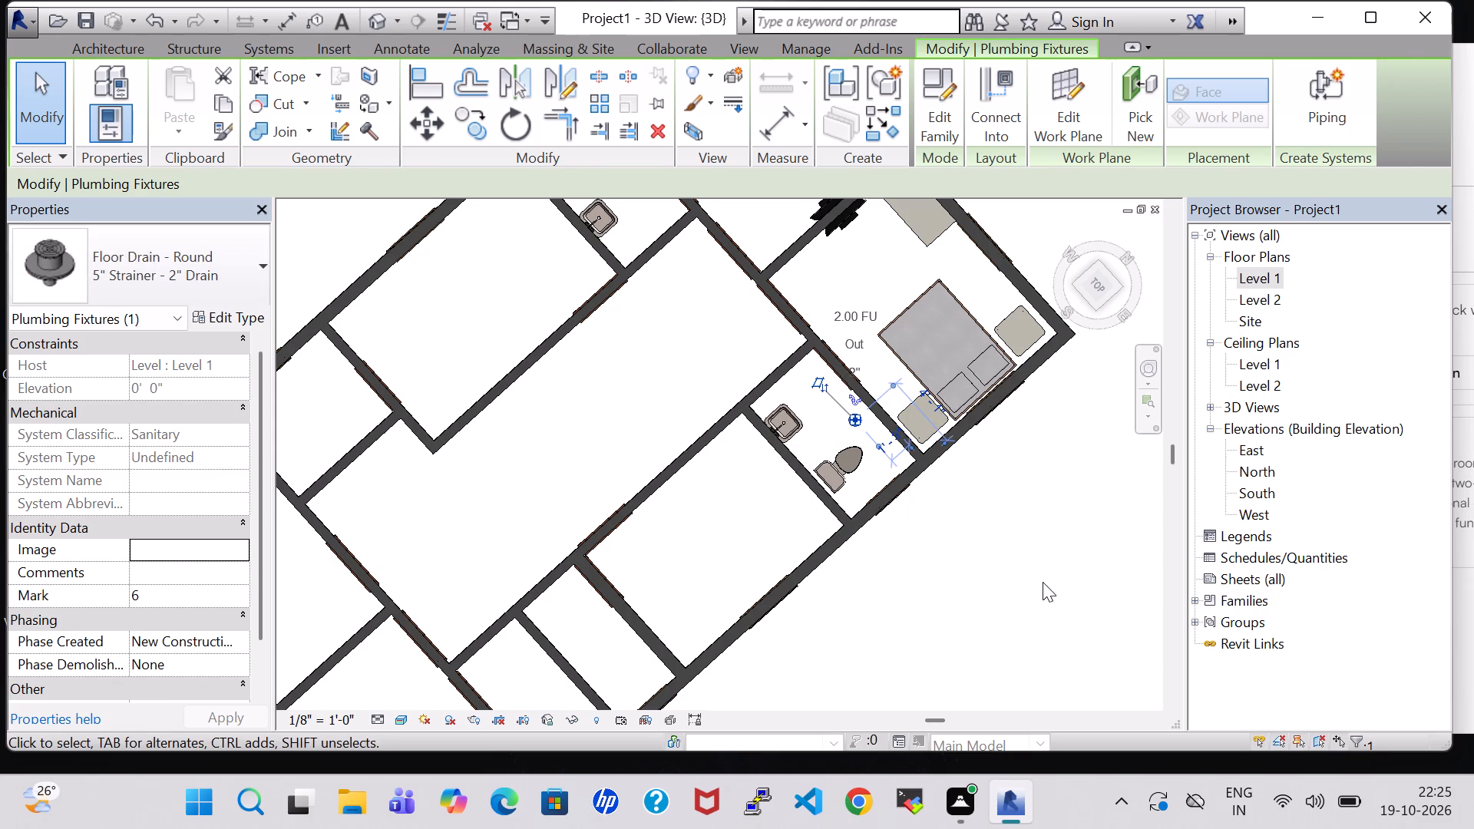
left_click(1043, 582)
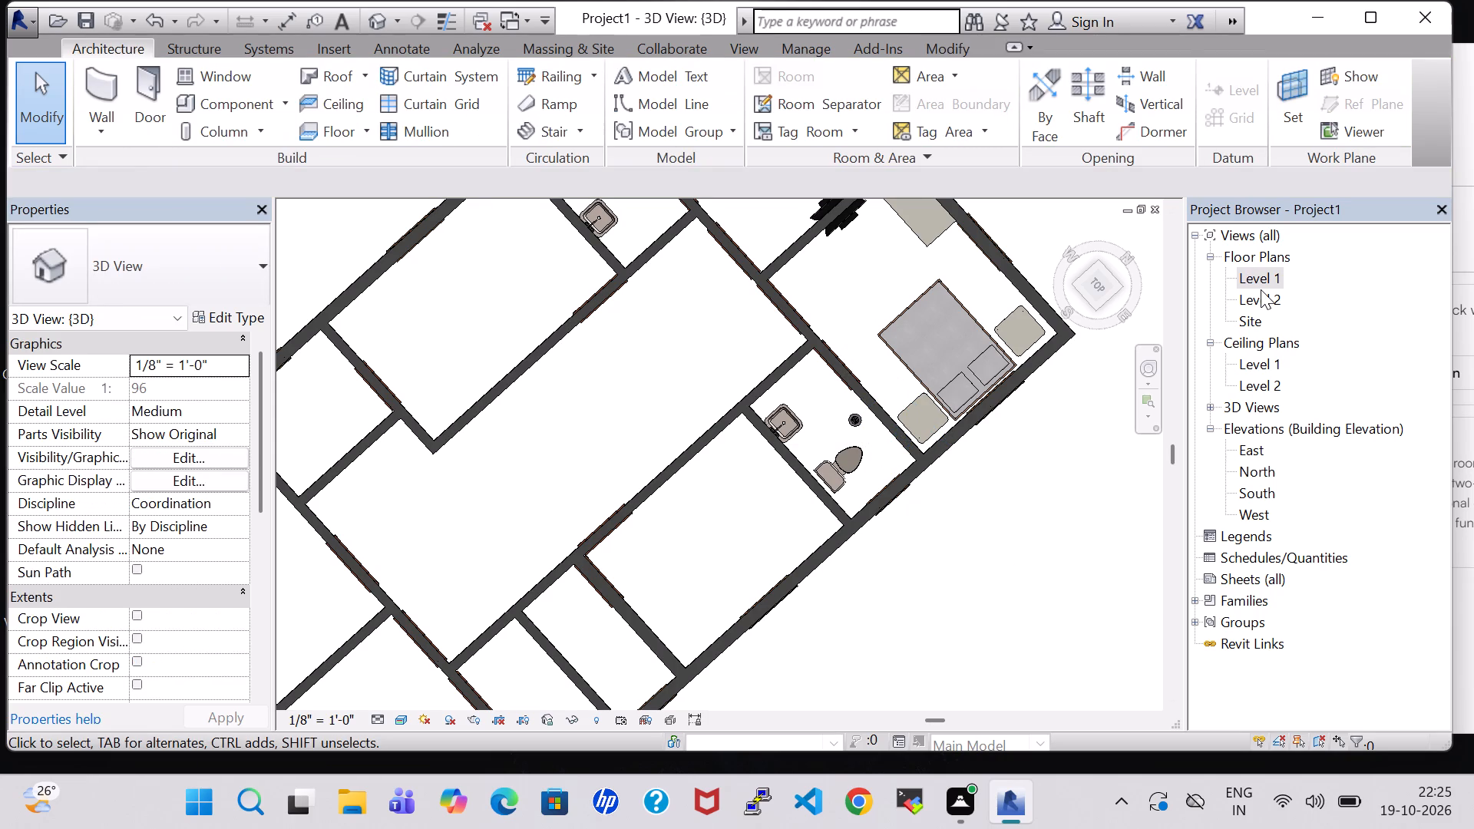
On the Level 1 plan, place tagged rooms in the west and east bathrooms.
double_click(1257, 283)
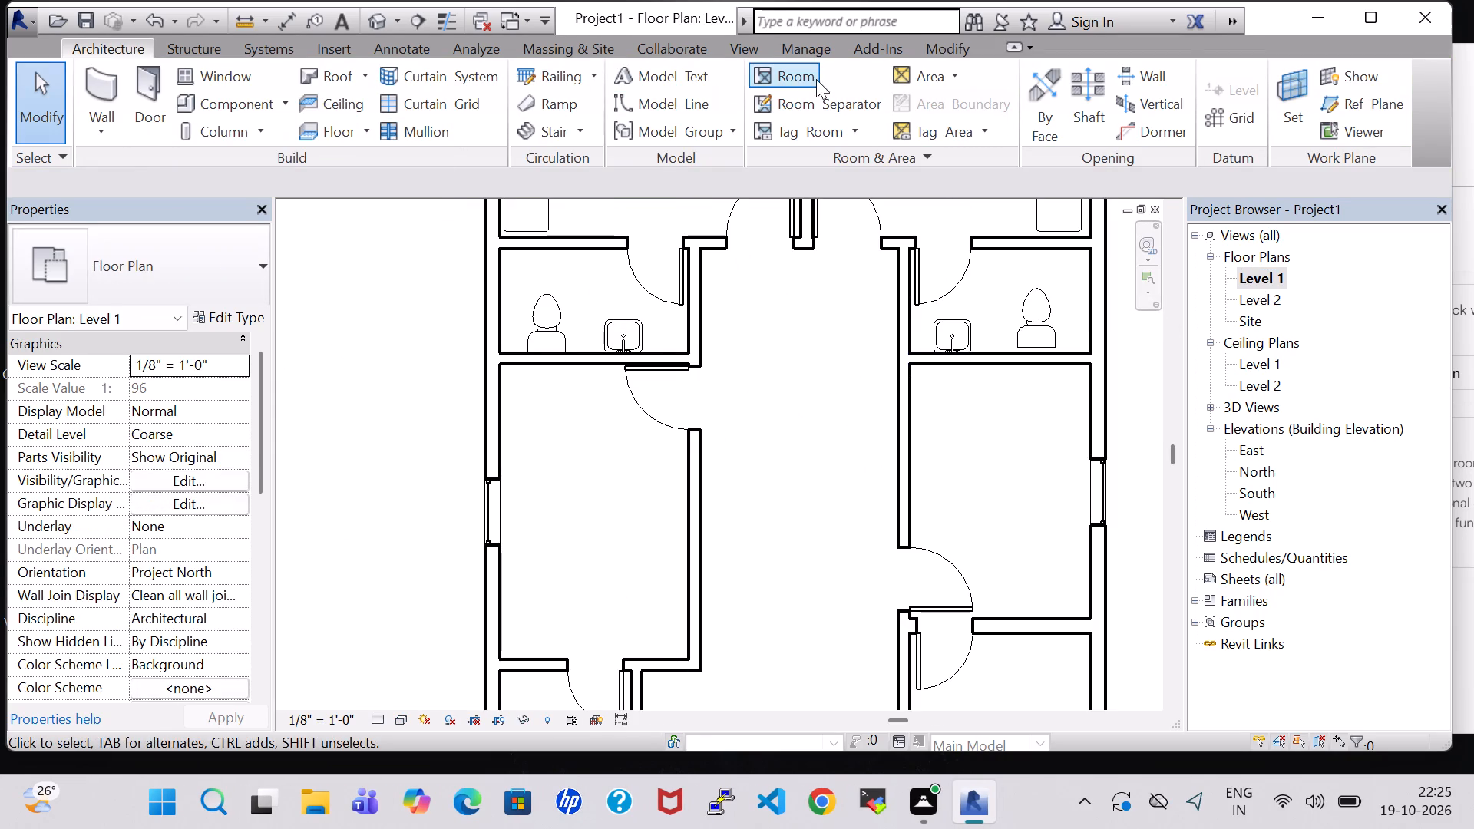
left_click(787, 73)
left_click(583, 324)
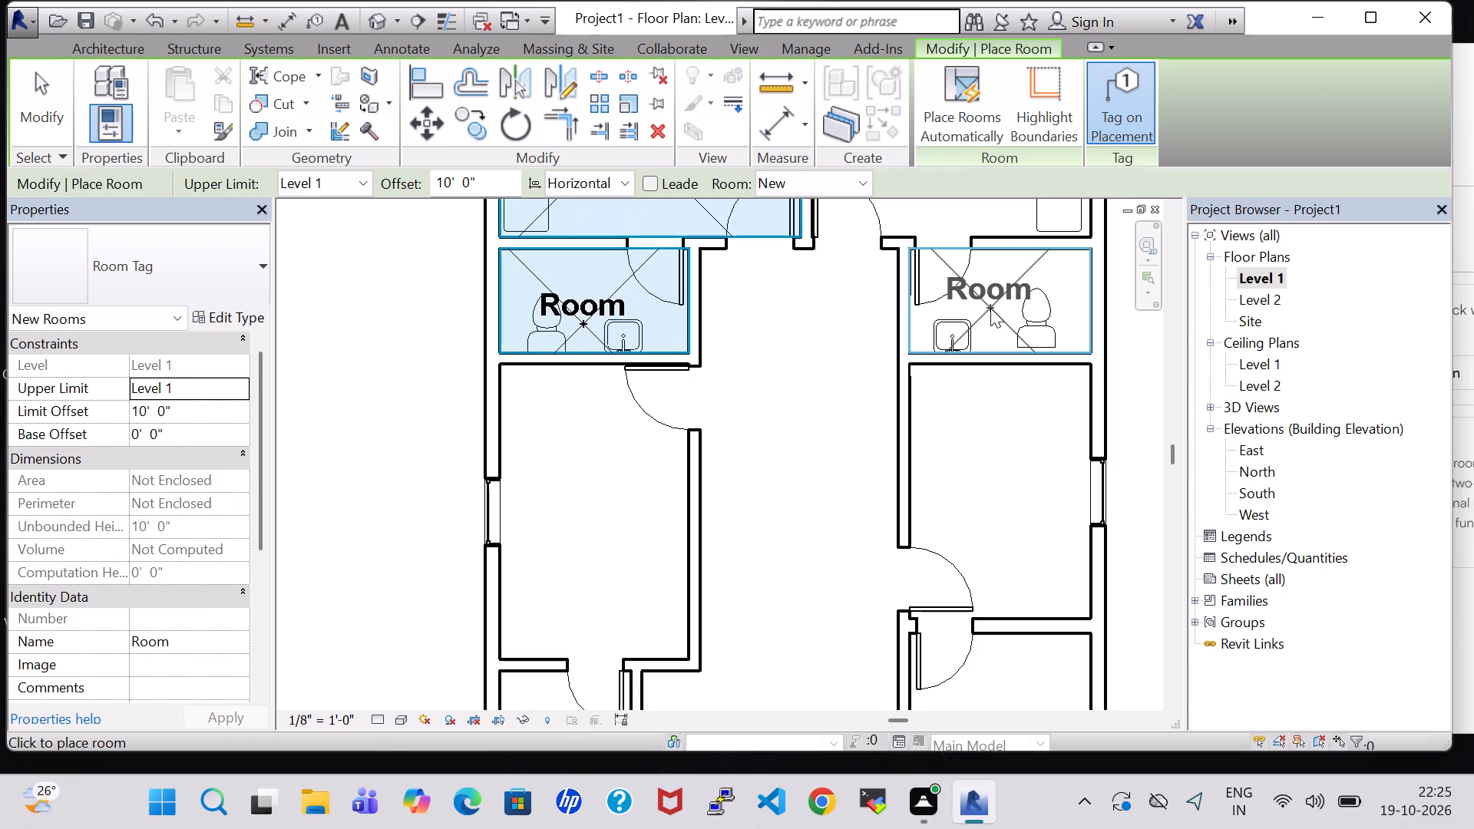
left_click(990, 308)
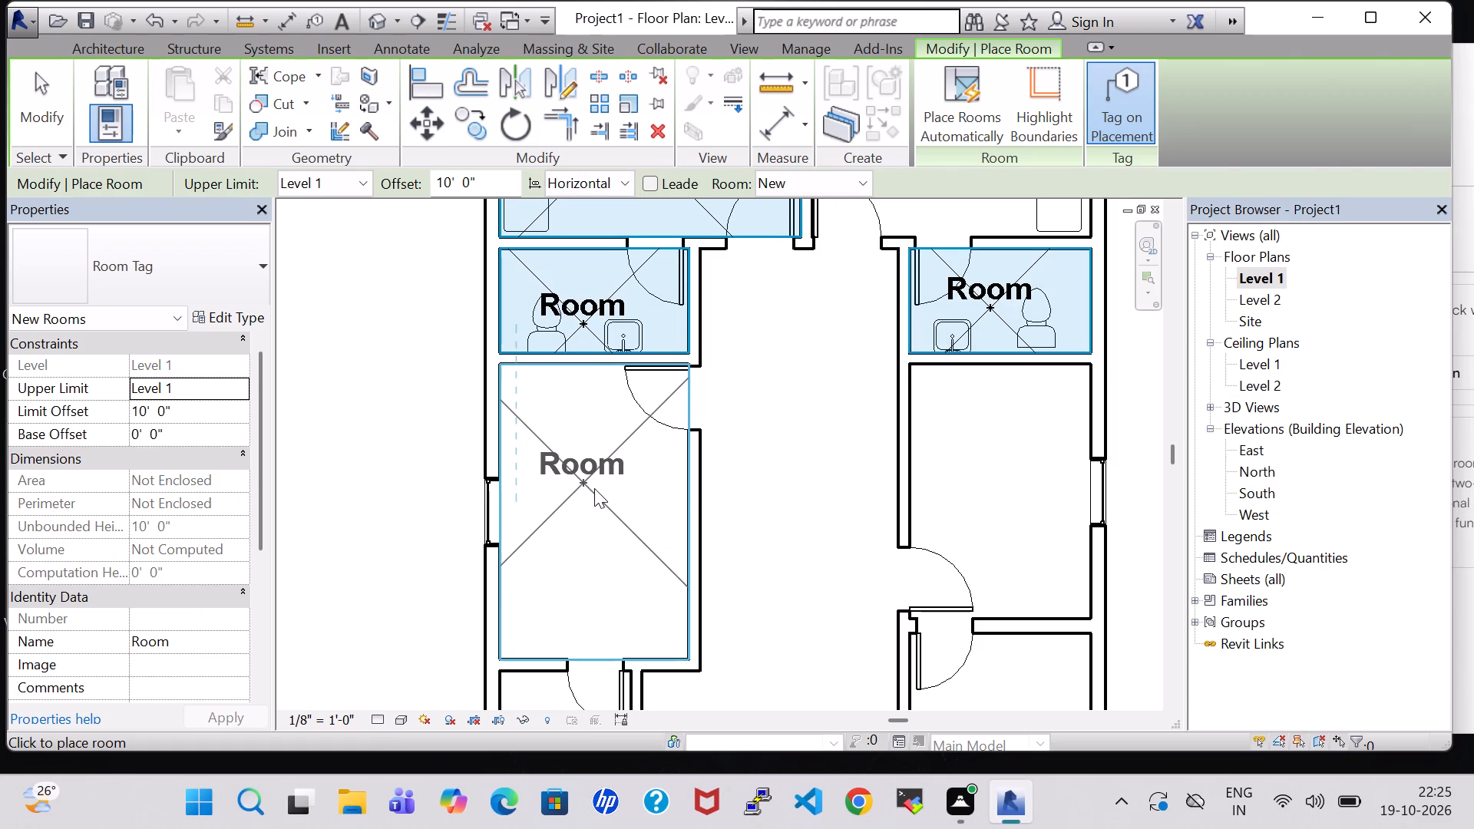
key("Escape")
Rename the west bathroom's room tag as A.BATH.
double_click(595, 296)
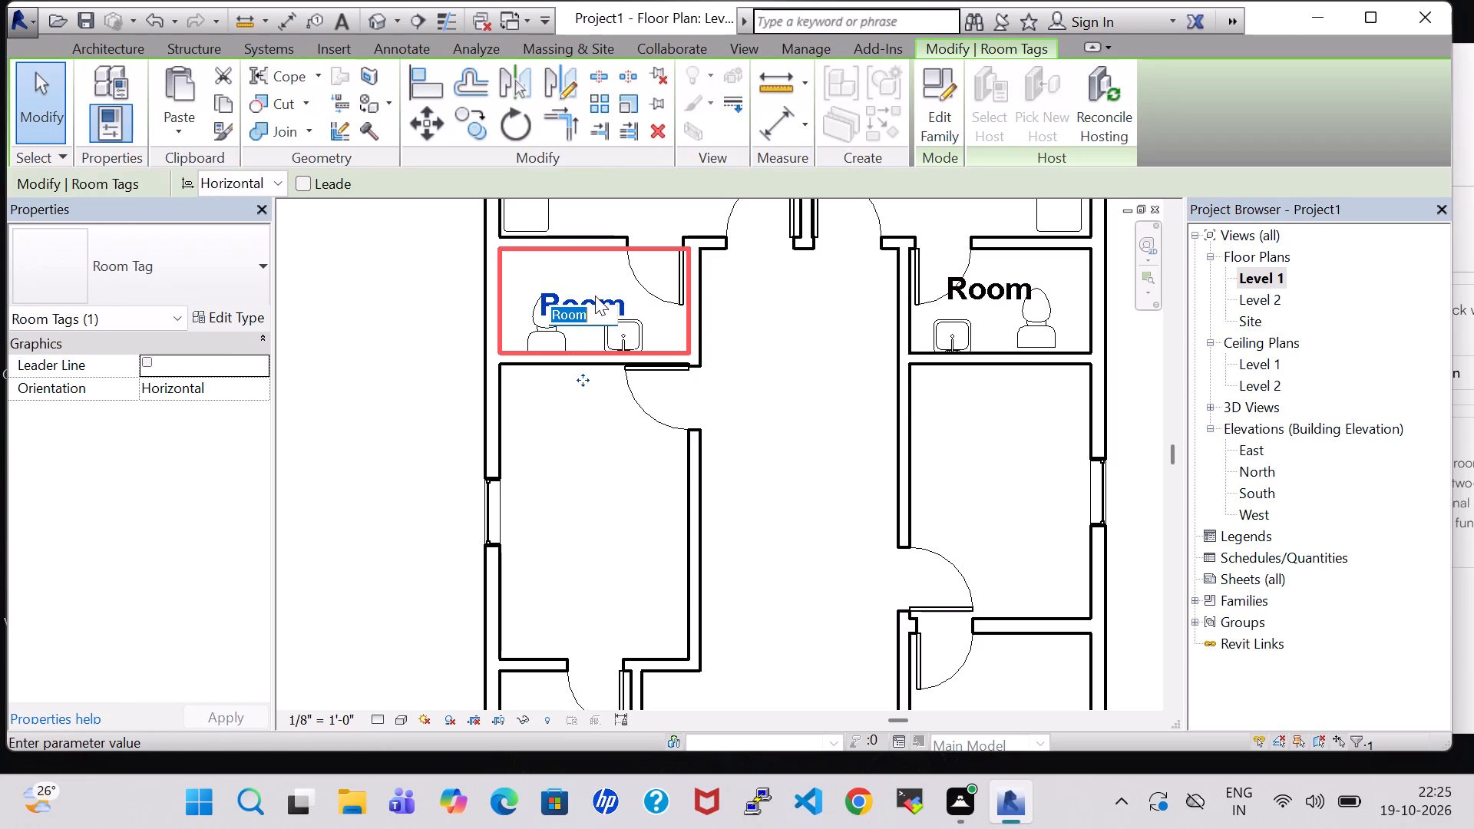
key("BackSpace")
type("A,BATH")
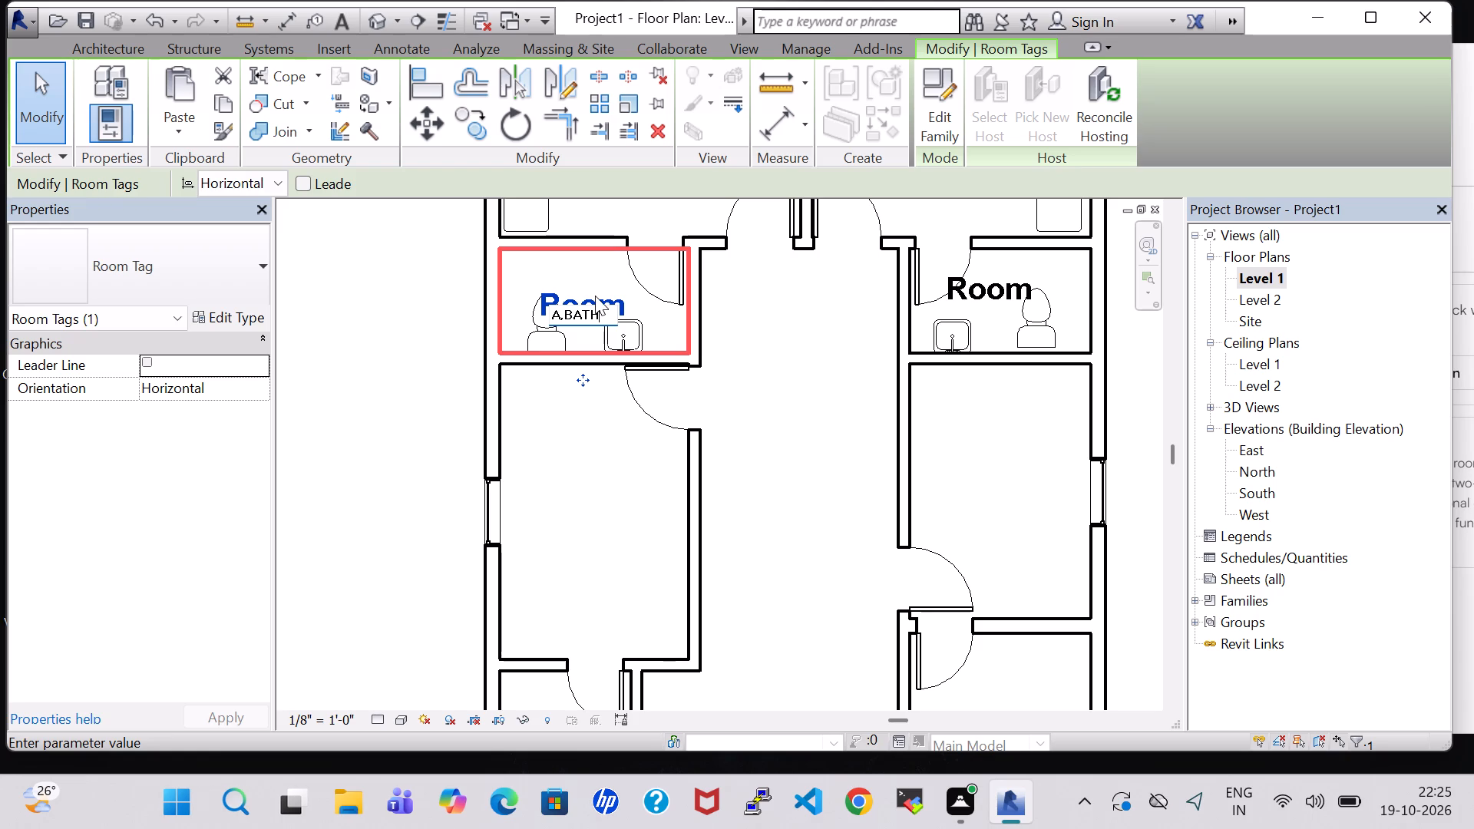
key("Left")
key("Left")
key("Left")
key("Left")
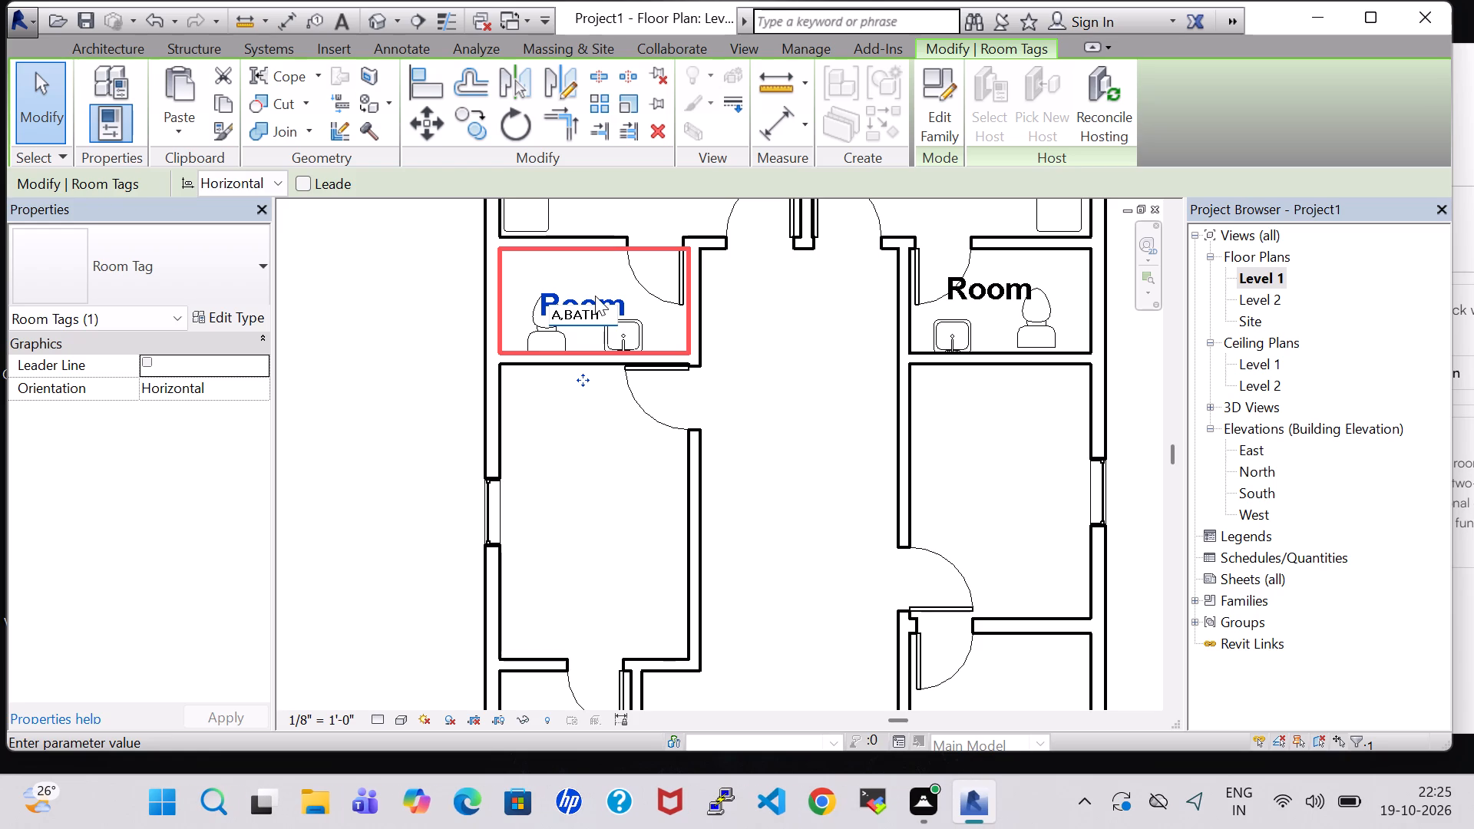
key("BackSpace")
key("period")
key("Return")
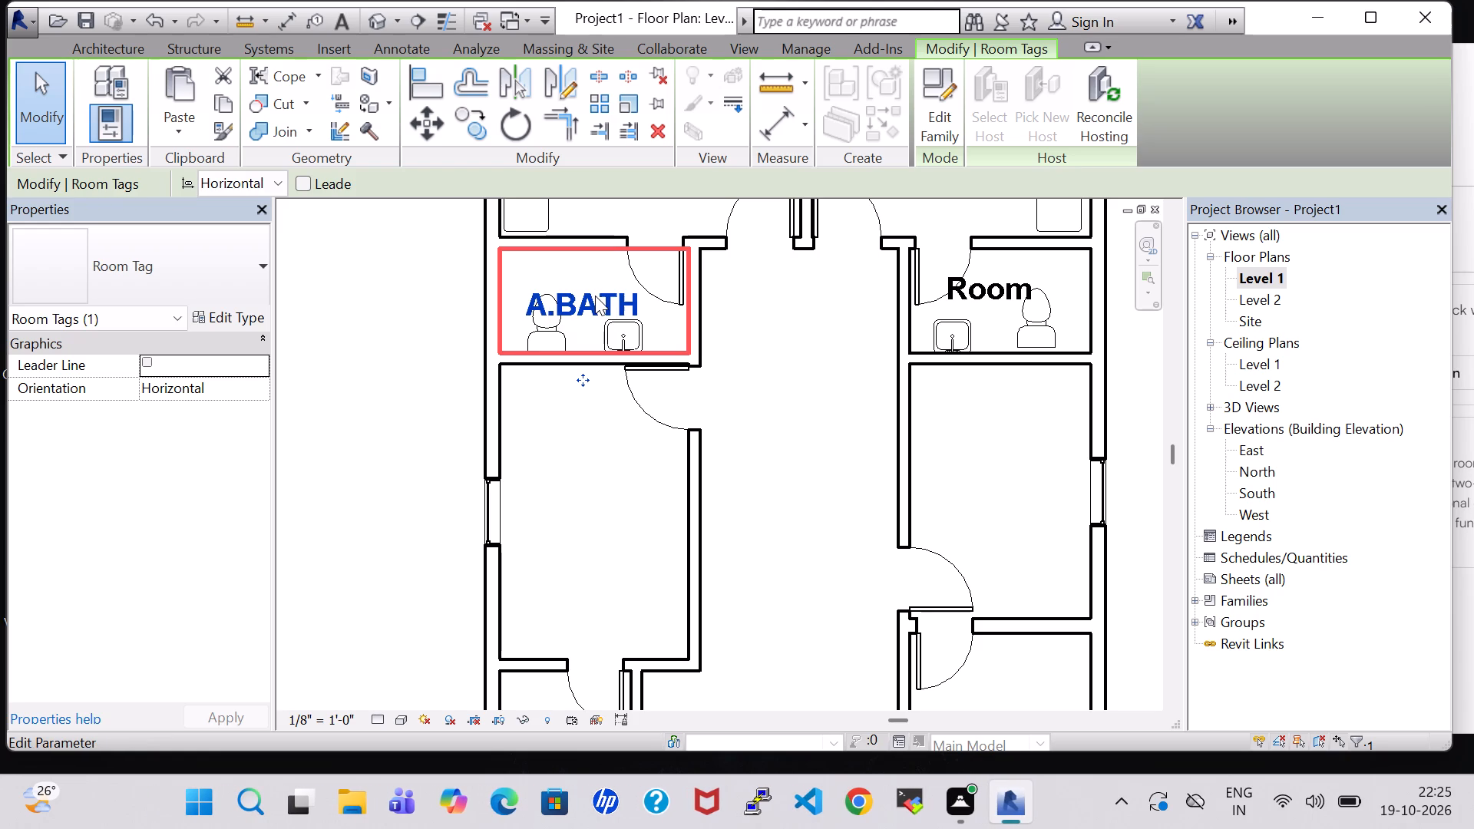
Rename the east bathroom's room tag as A.BATH.
double_click(1017, 293)
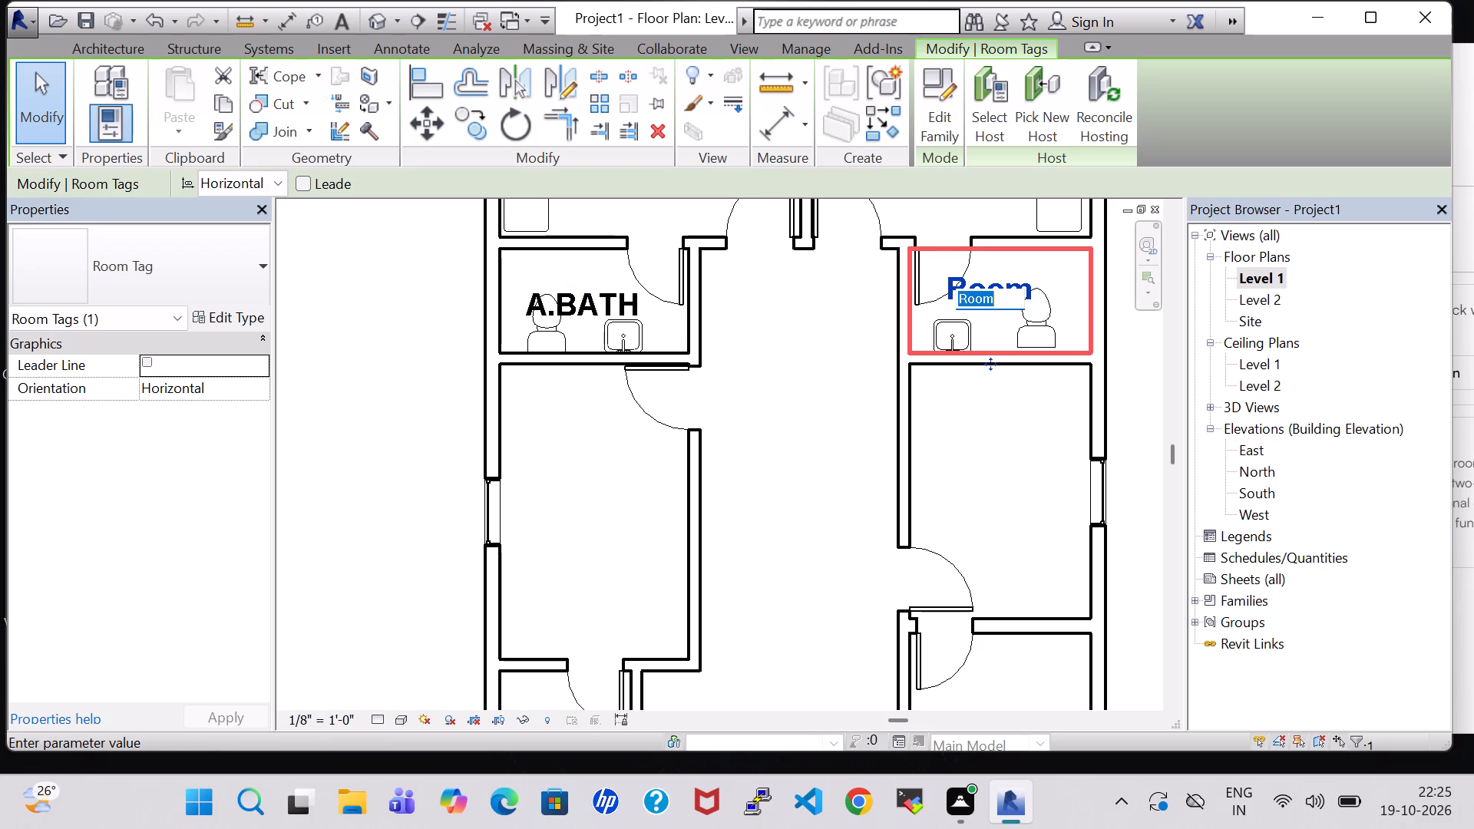
key("BackSpace")
type("A.BATH")
key("Return")
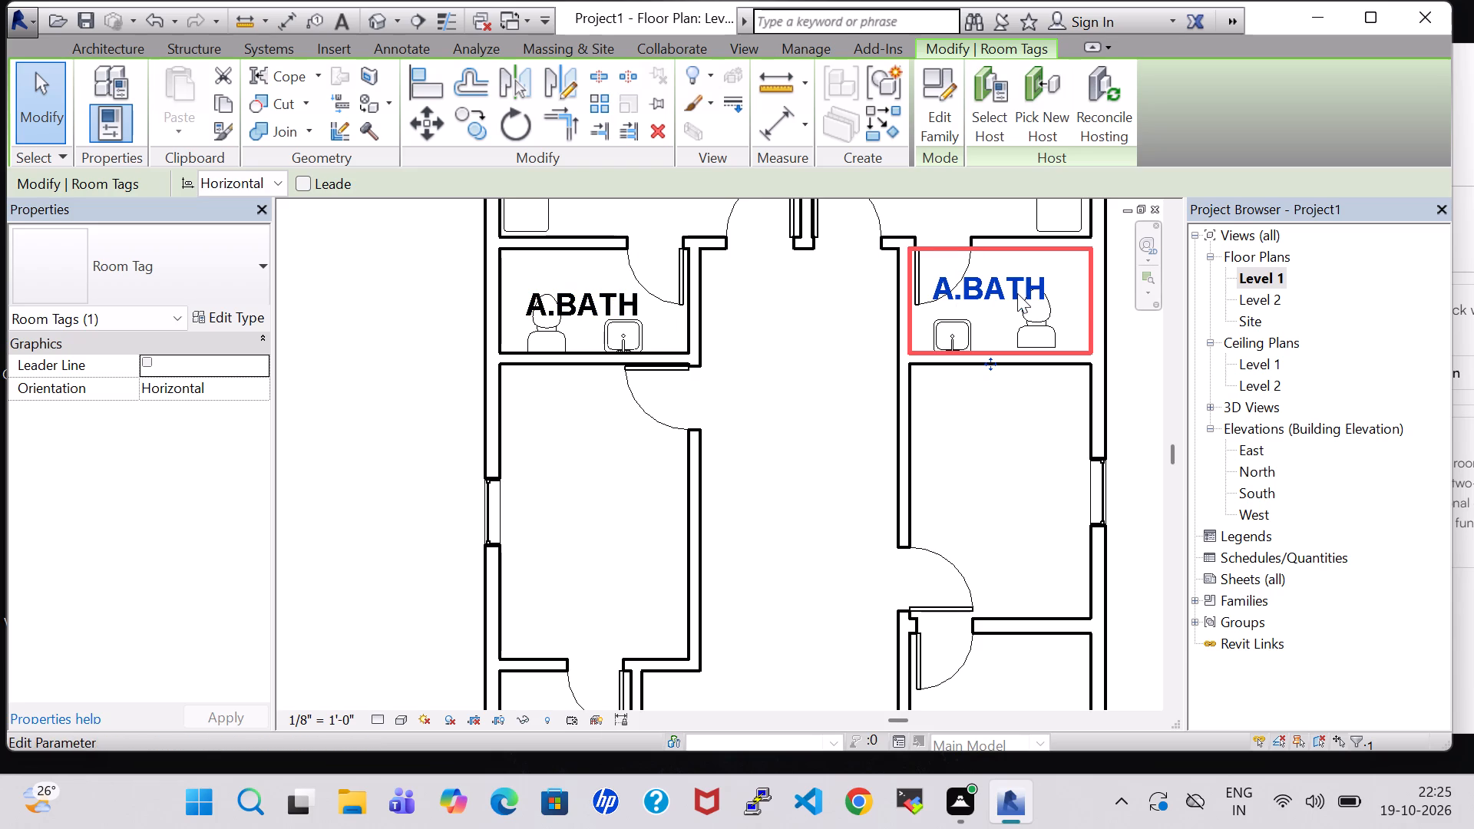
left_click(727, 379)
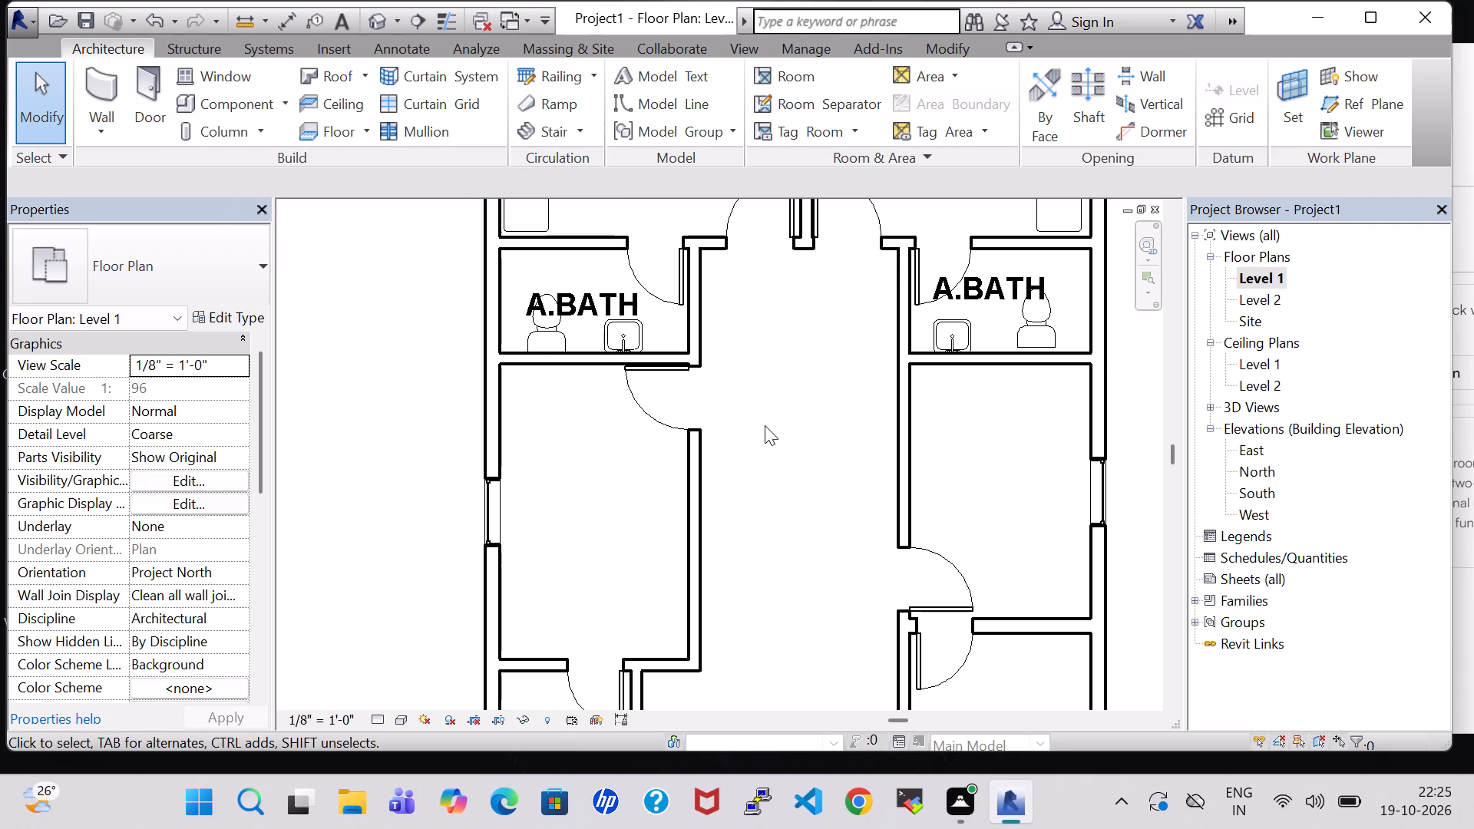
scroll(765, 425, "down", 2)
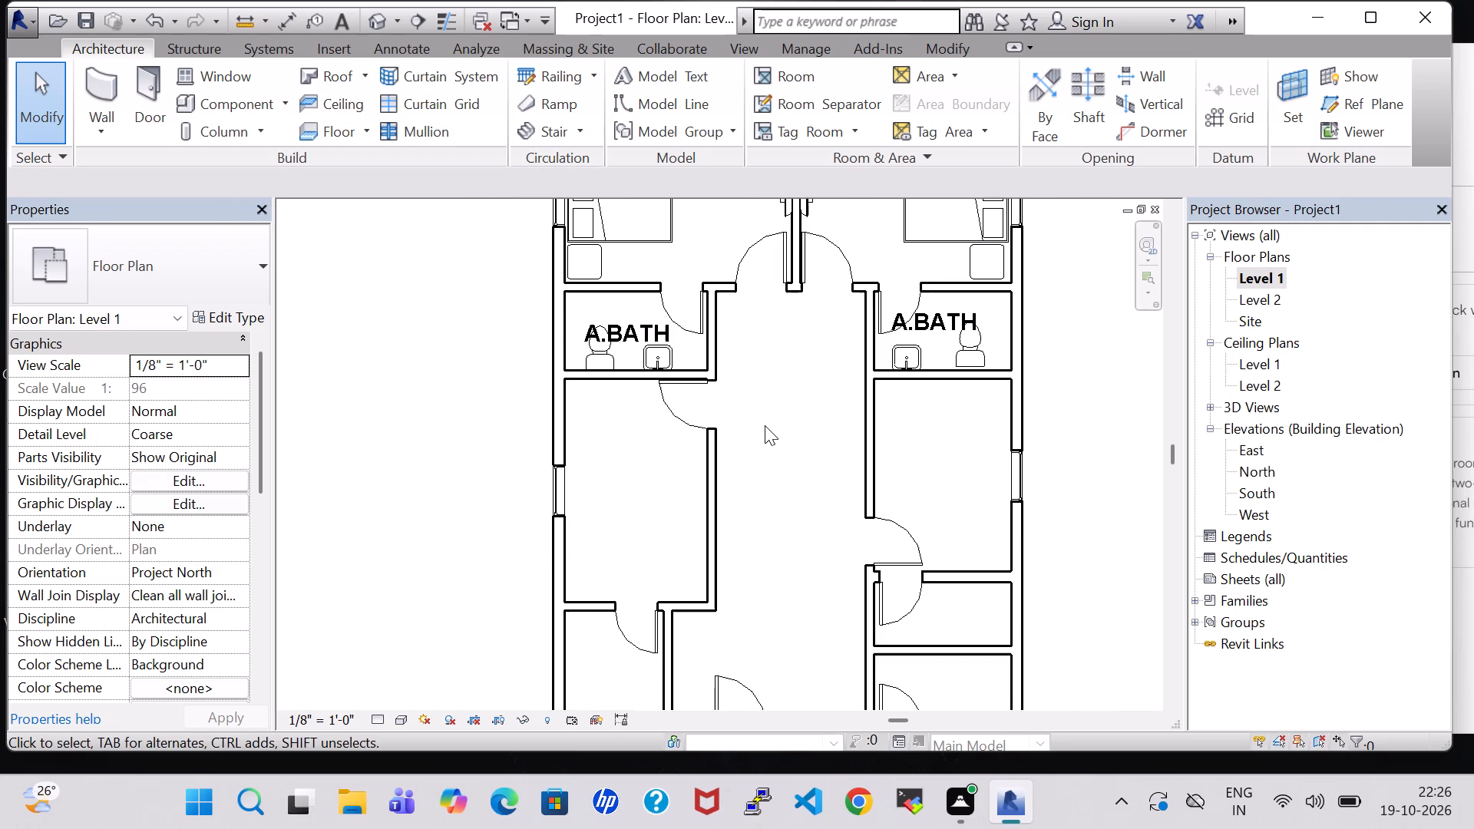
Place a Bed-Box Double 53" x 74" in the room south of the west bathroom, with its head against the exterior wall.
scroll(748, 510, "down", 1)
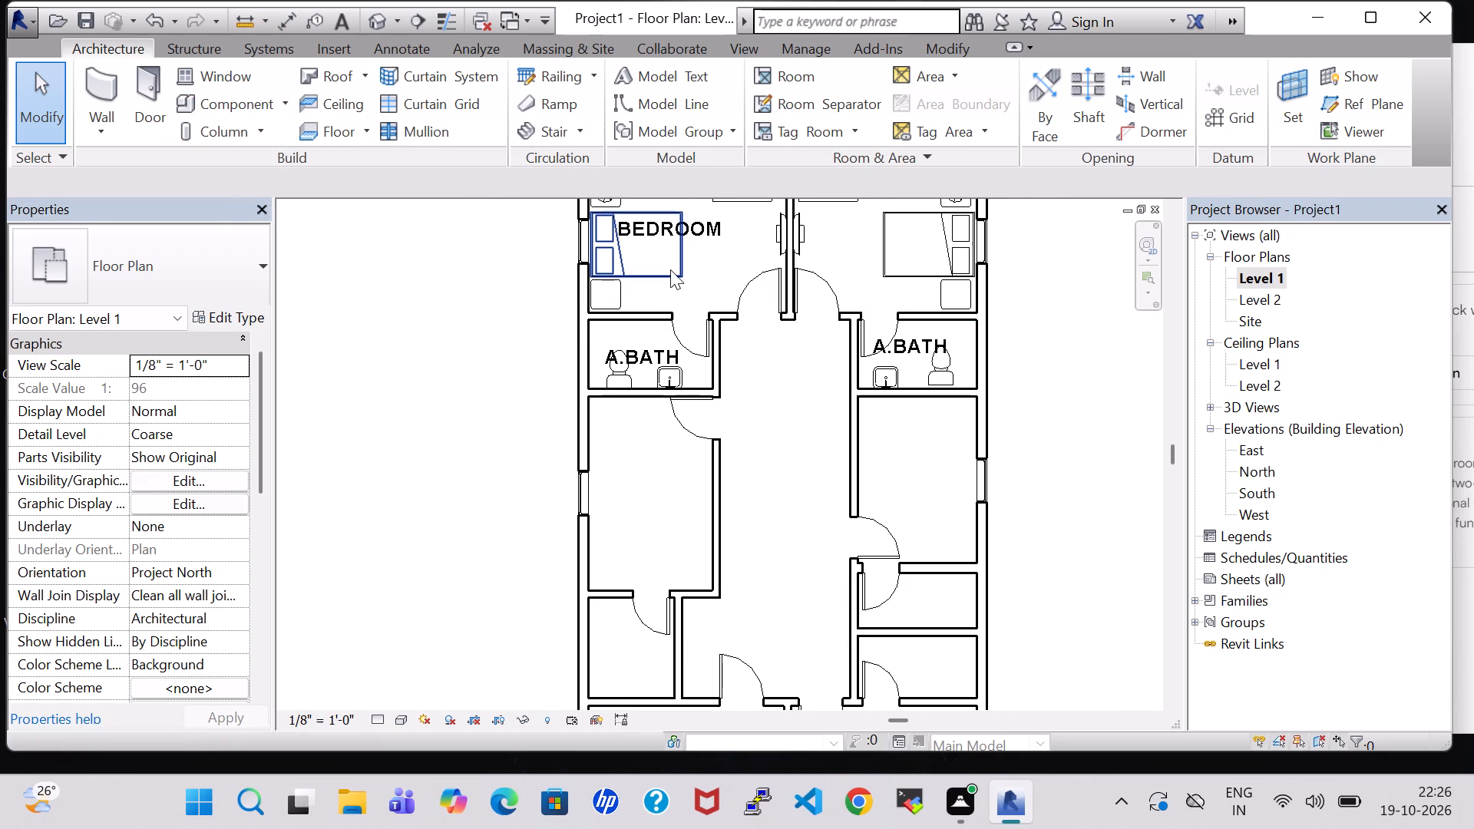
left_click(670, 269)
right_click(668, 266)
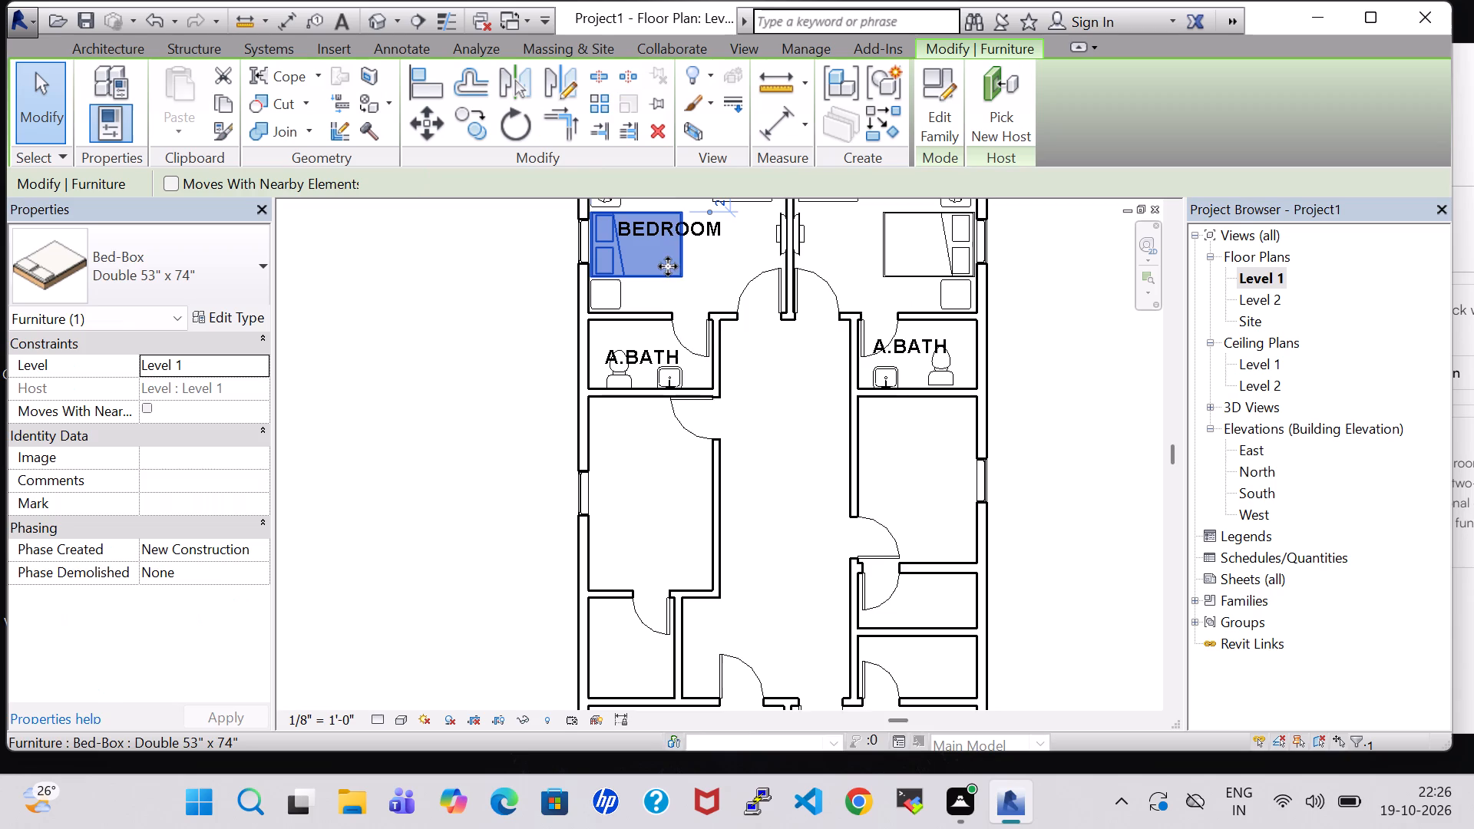
left_click(729, 411)
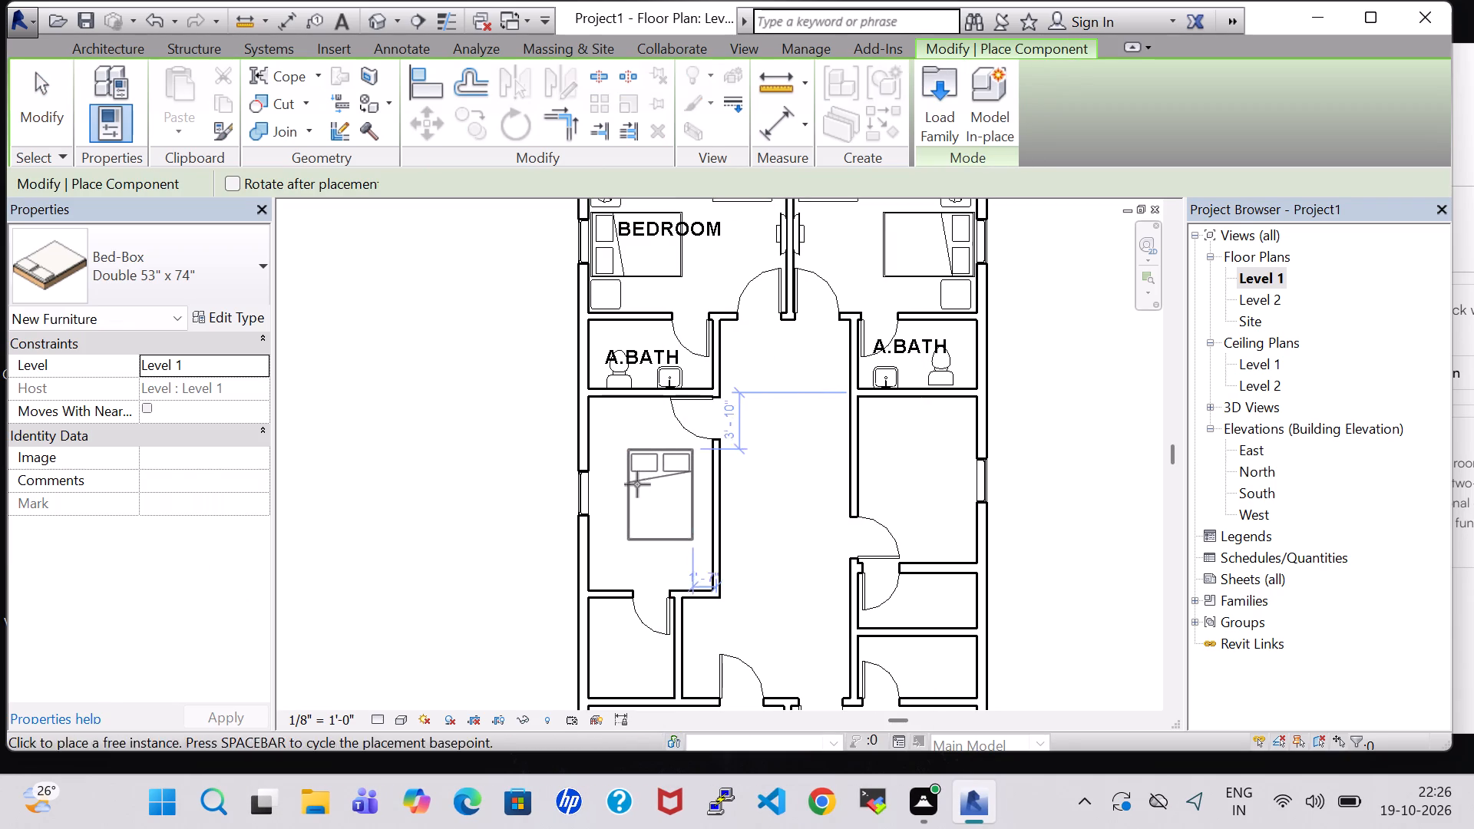
key("space")
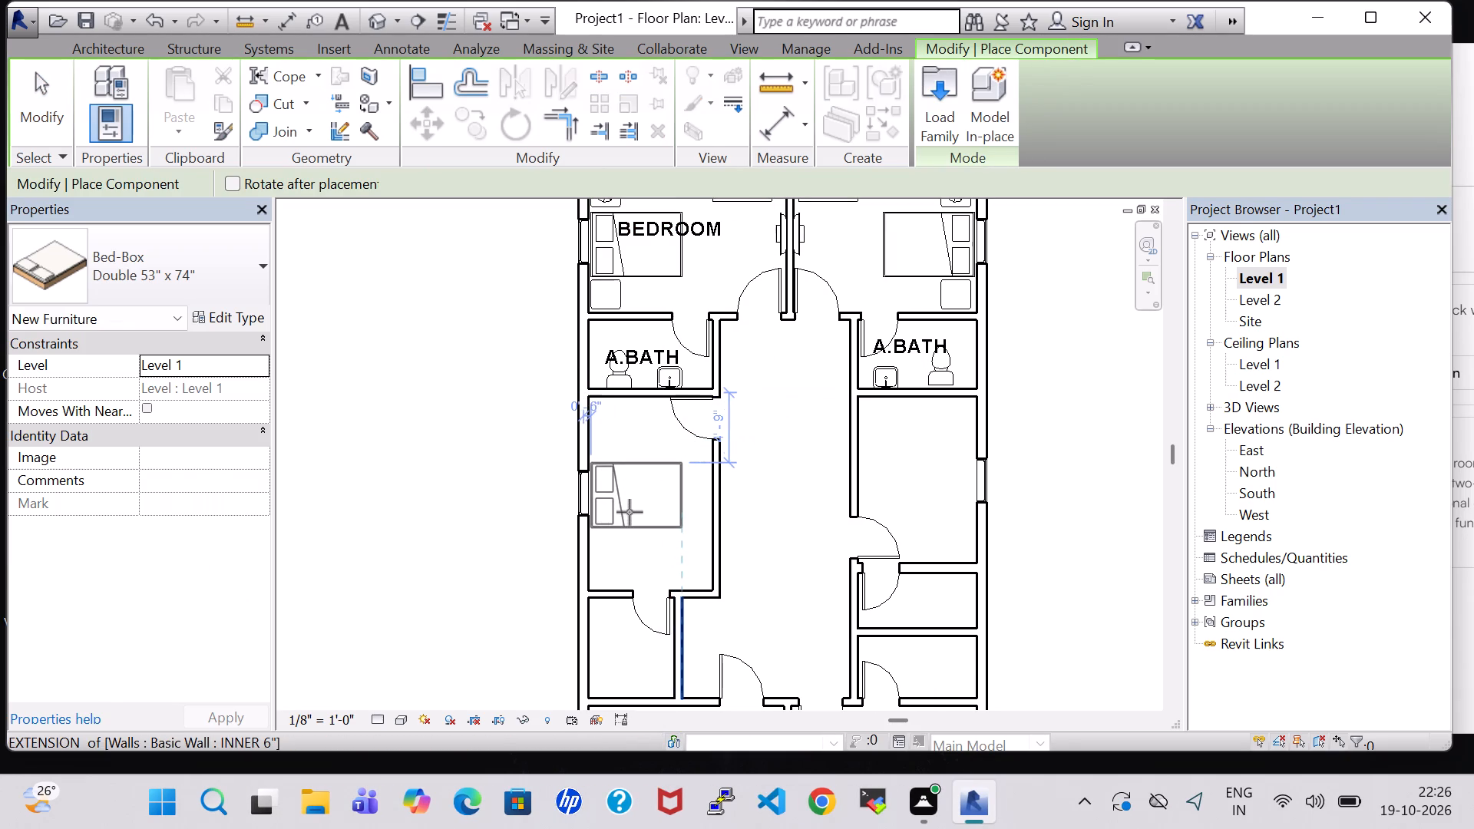
left_click(630, 512)
key("Escape")
key("Escape")
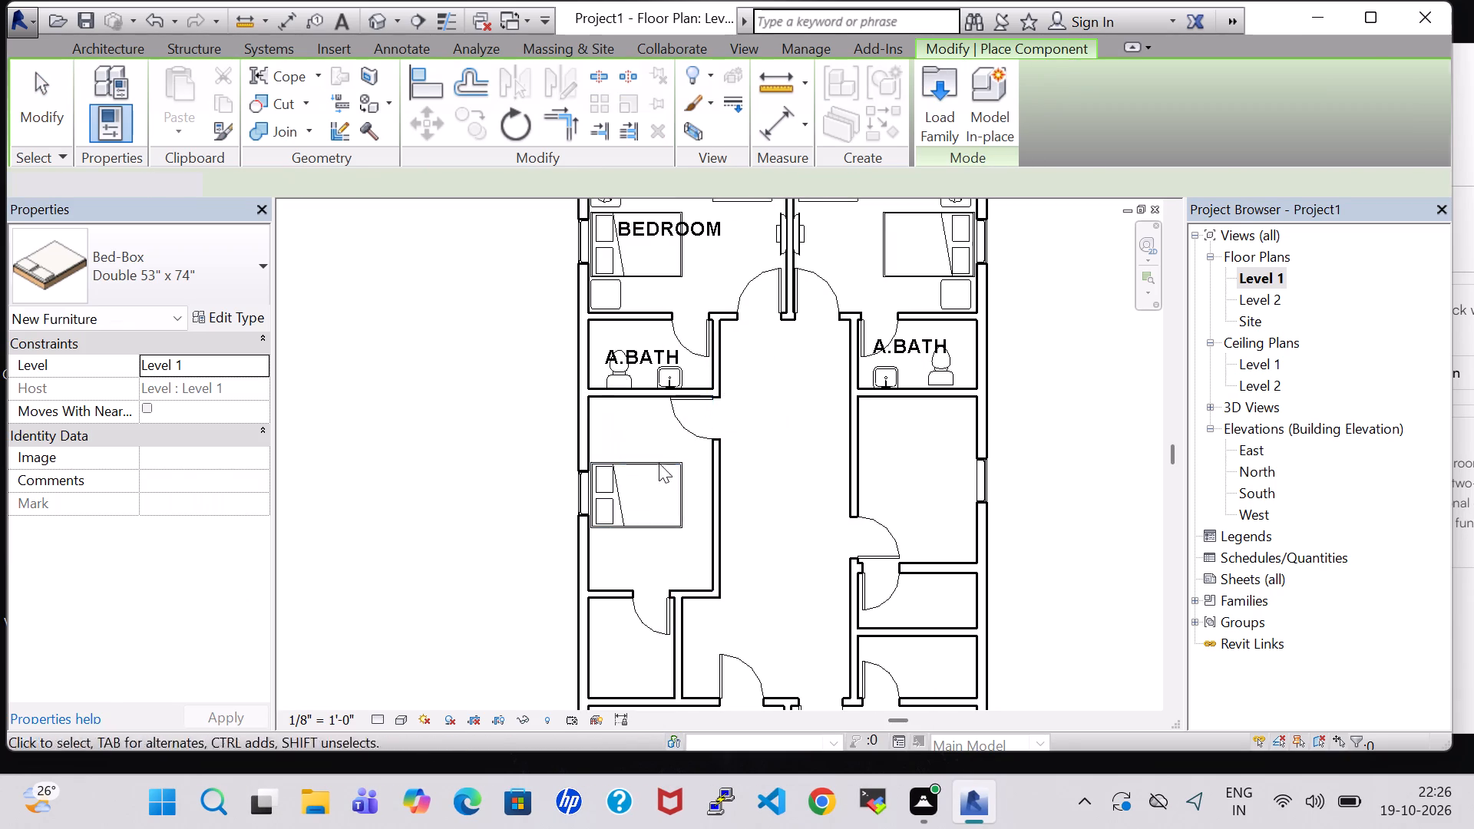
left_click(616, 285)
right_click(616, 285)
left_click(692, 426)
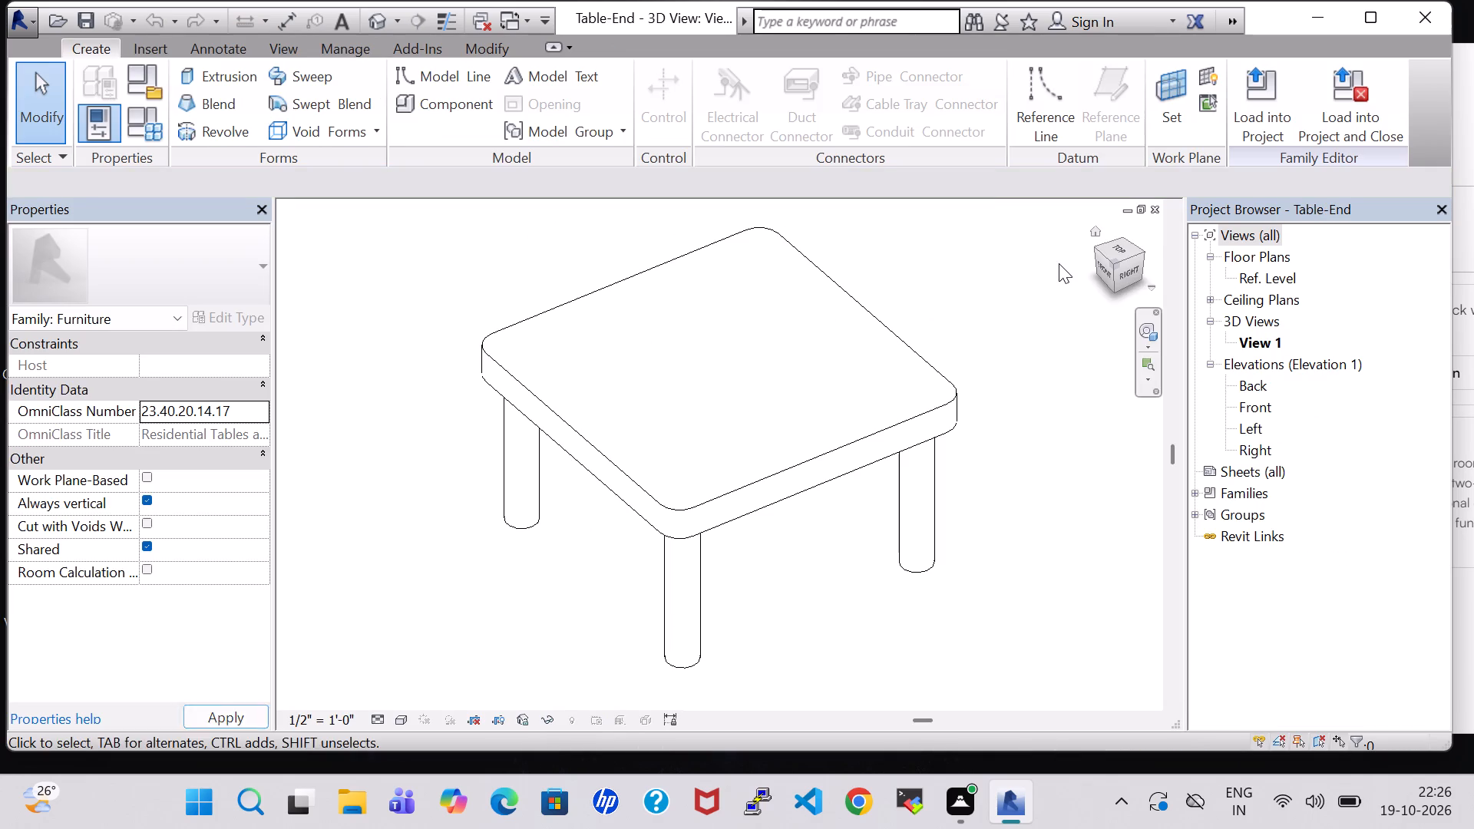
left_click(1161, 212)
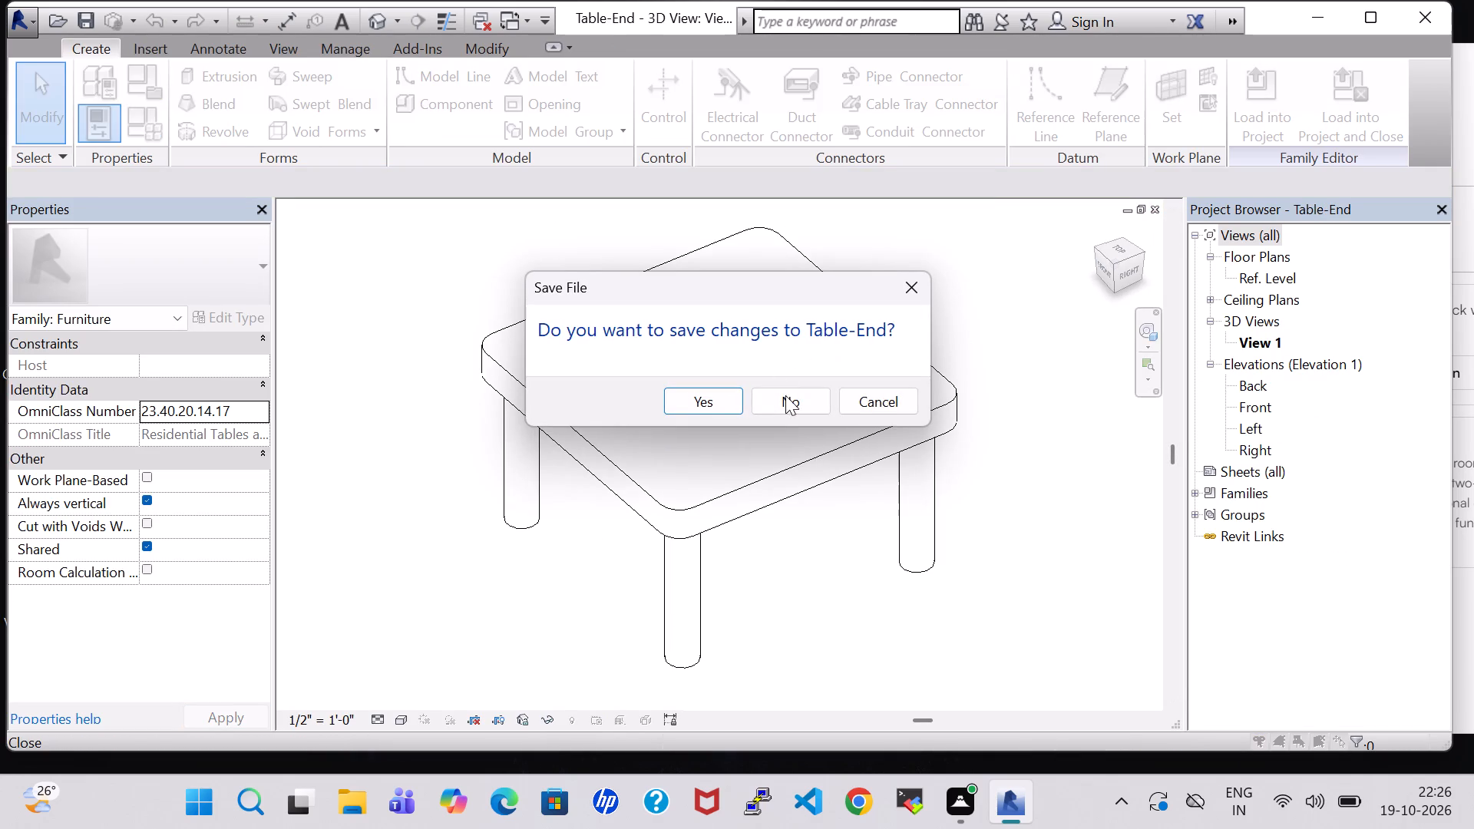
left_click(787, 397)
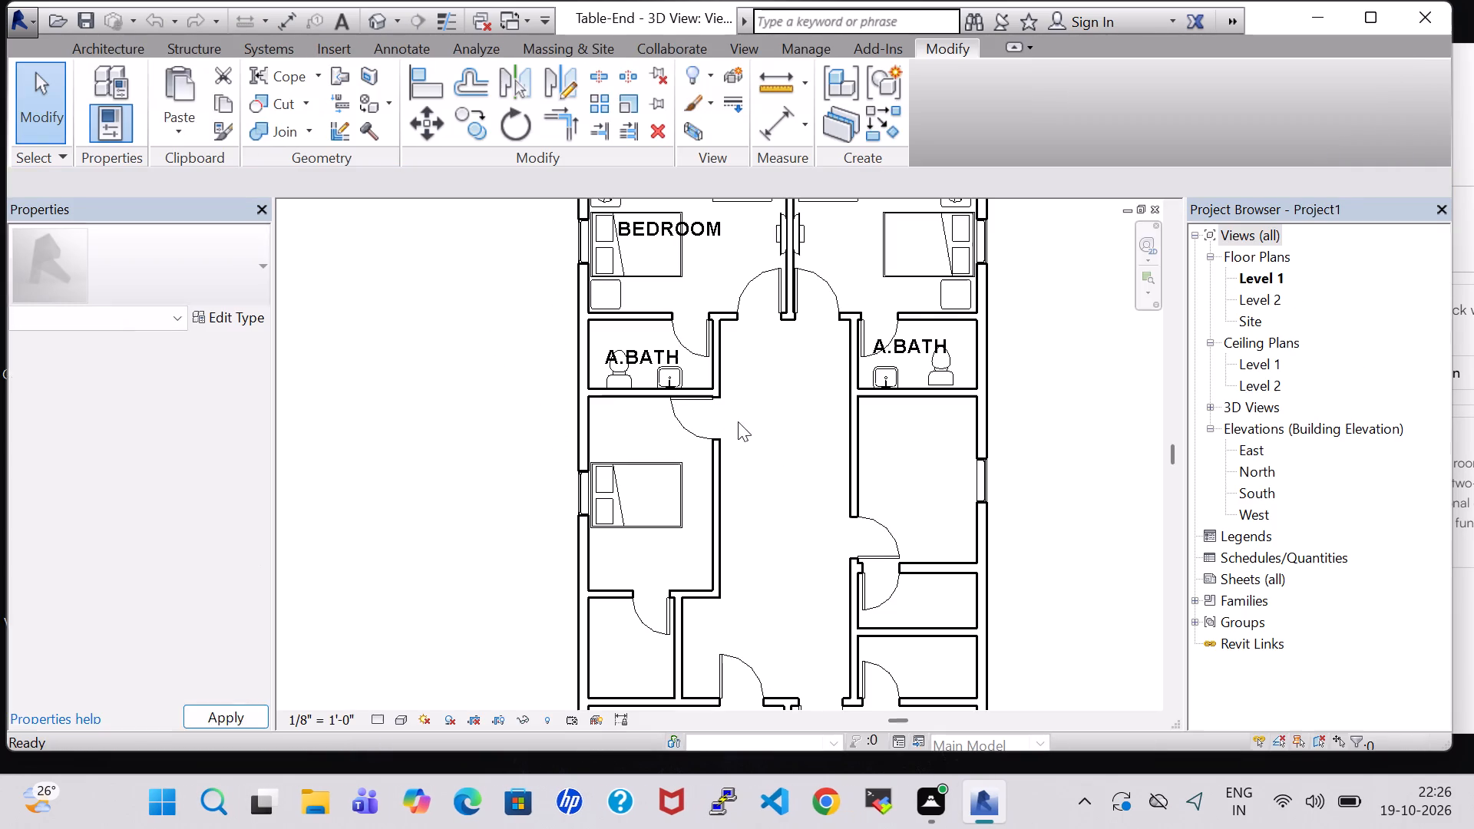
Place two Table-End 24" x 24" bedside tables in the same room, one north and one south of the new bed.
left_click(614, 302)
right_click(614, 302)
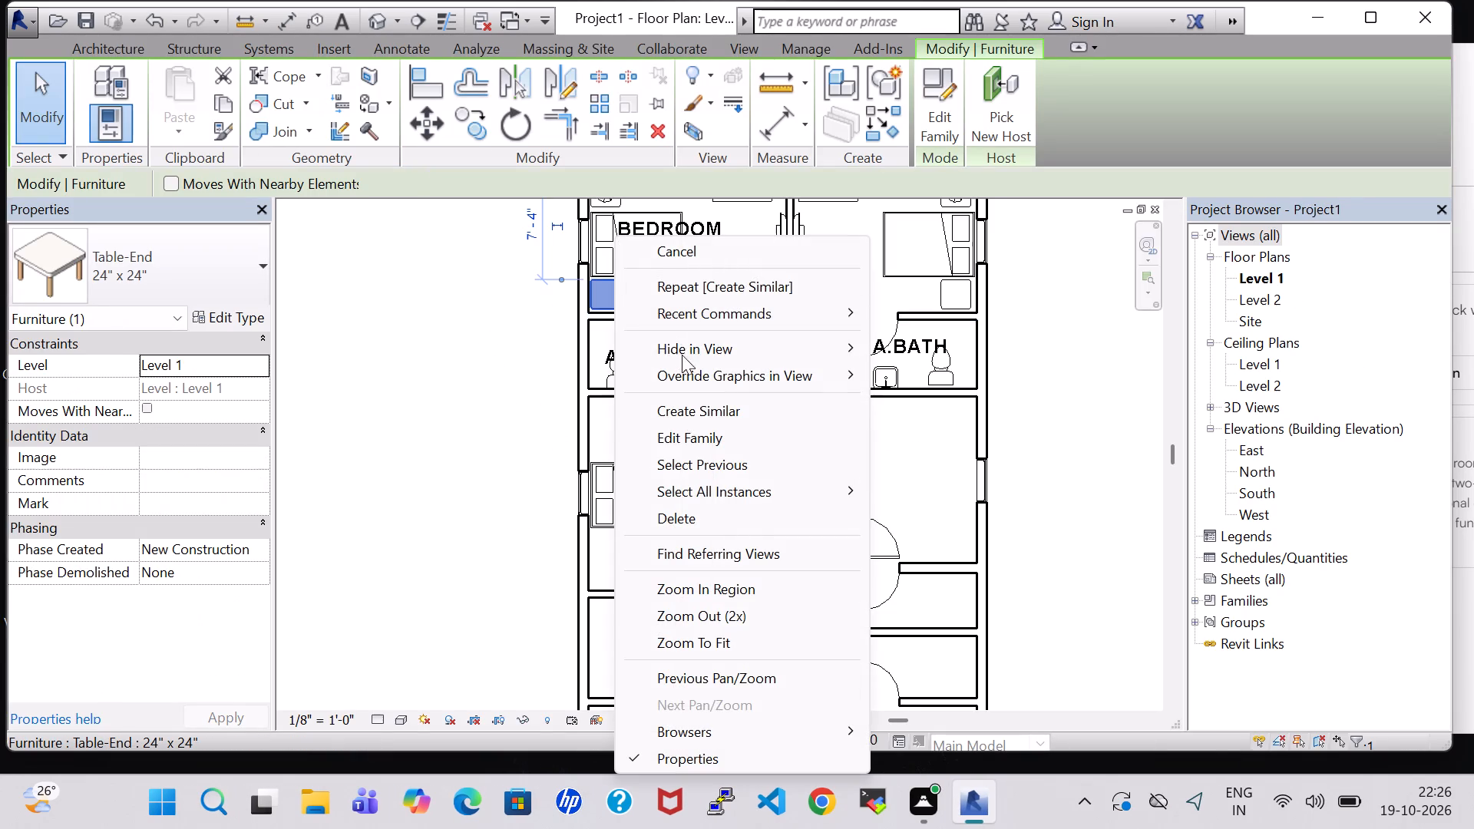
left_click(702, 408)
scroll(623, 441, "up", 5)
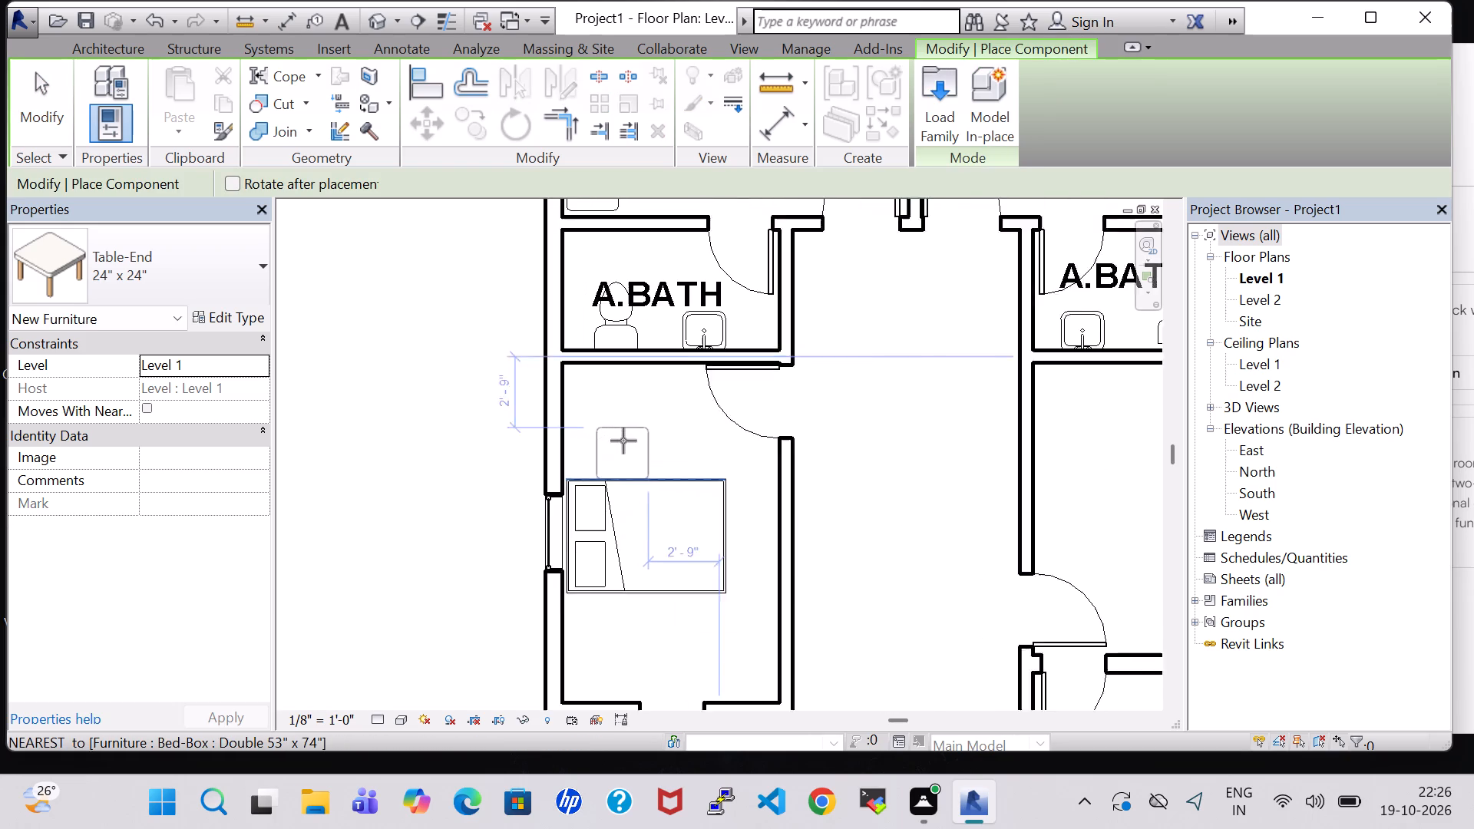
left_click(593, 436)
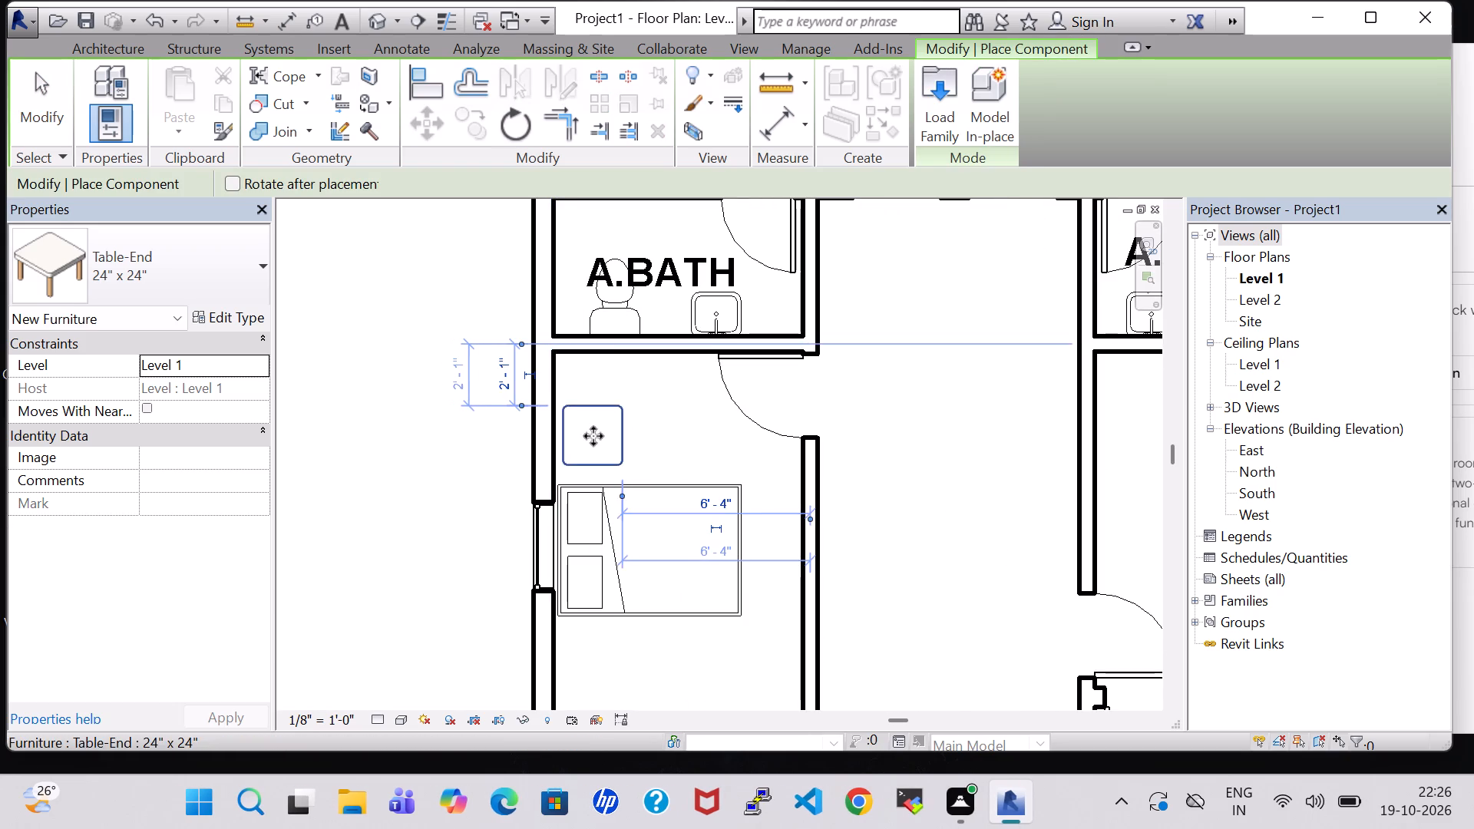
left_click(600, 652)
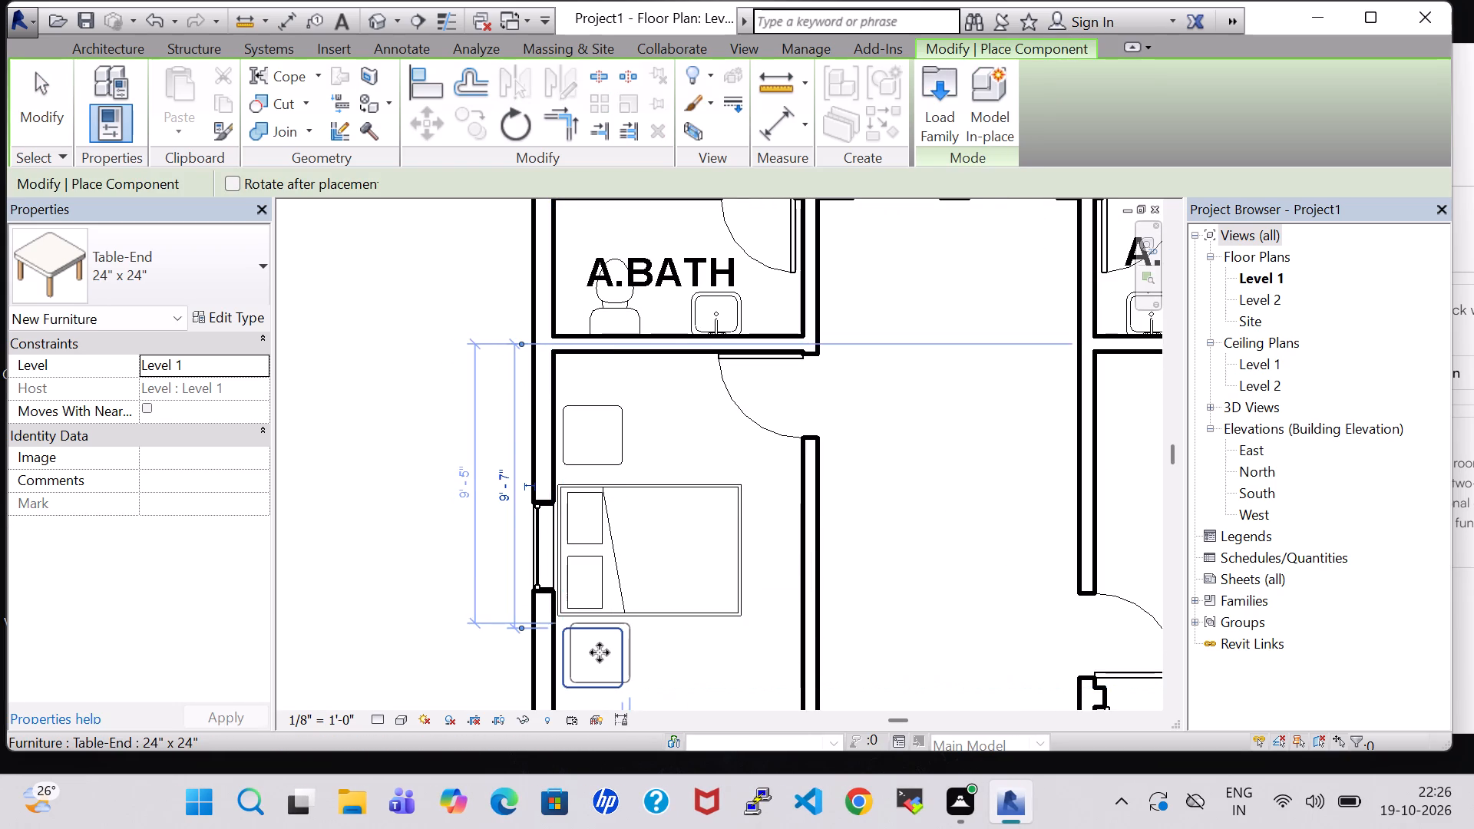
key("Escape")
key("Escape")
Nudge both new bedside tables toward the exterior wall, and the north one slightly toward the bed.
left_click(600, 652)
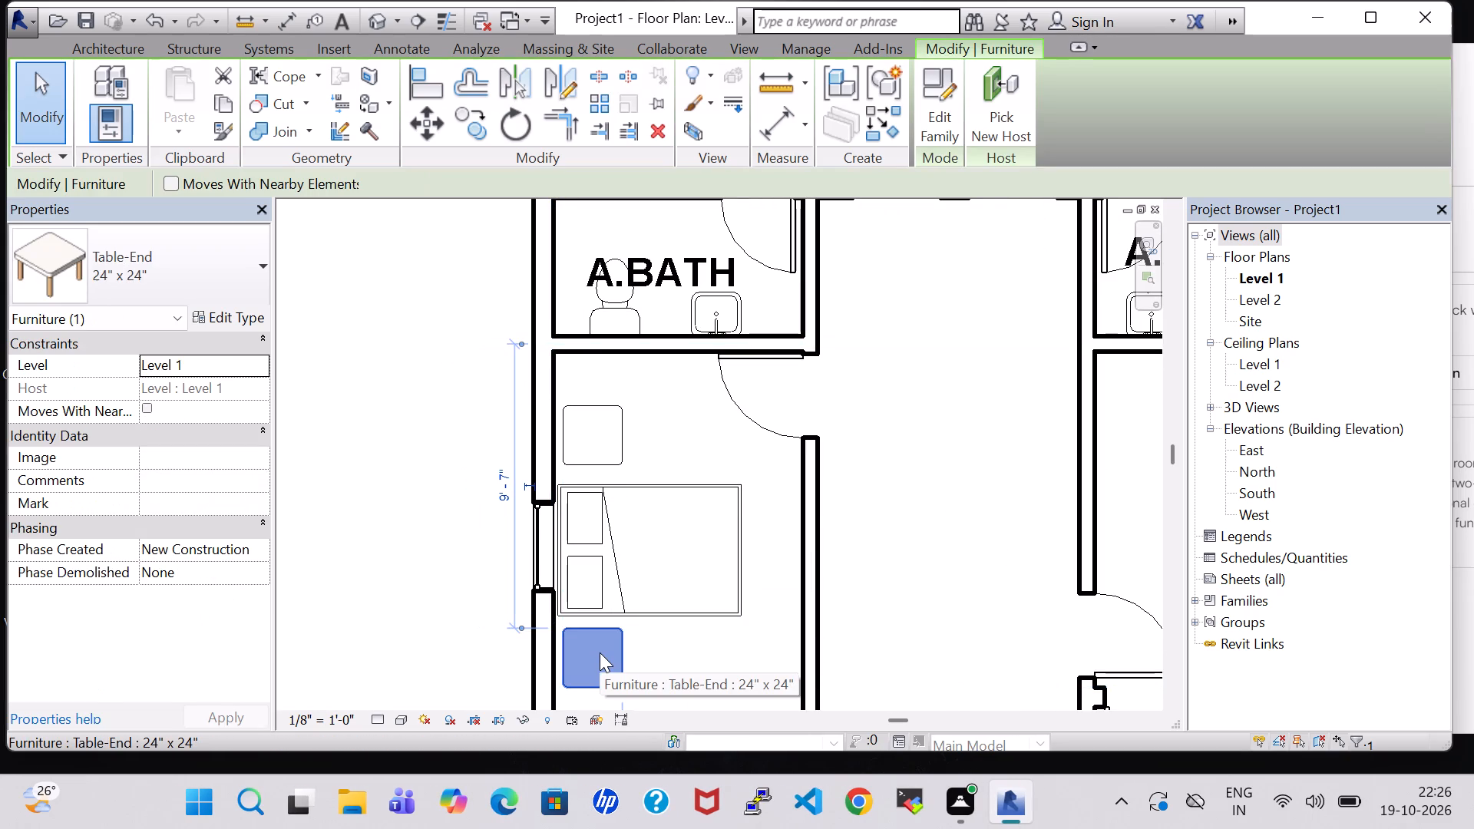
key("Left")
left_click(581, 450)
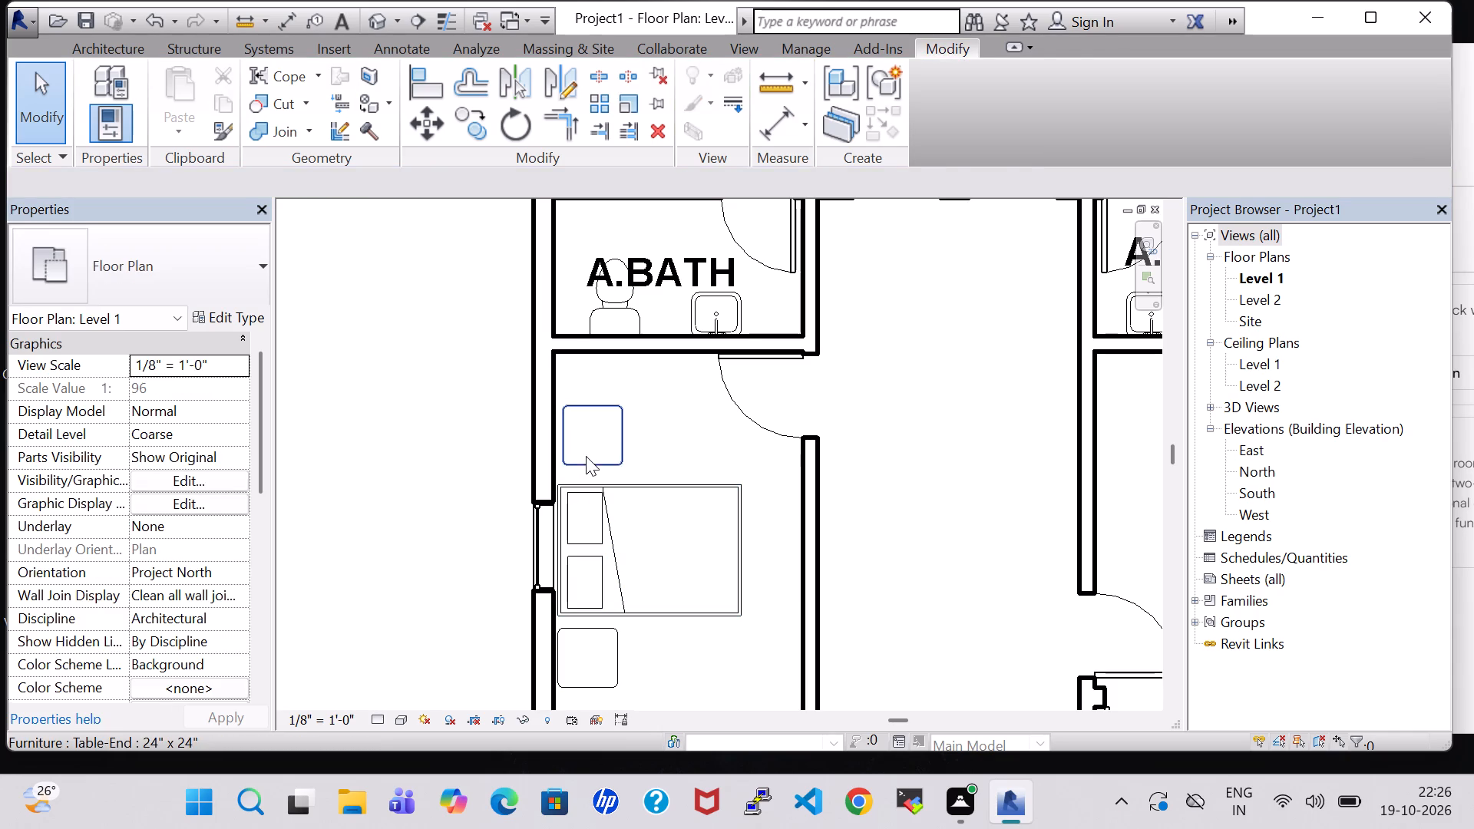
left_click(586, 456)
key("Left")
key("Down")
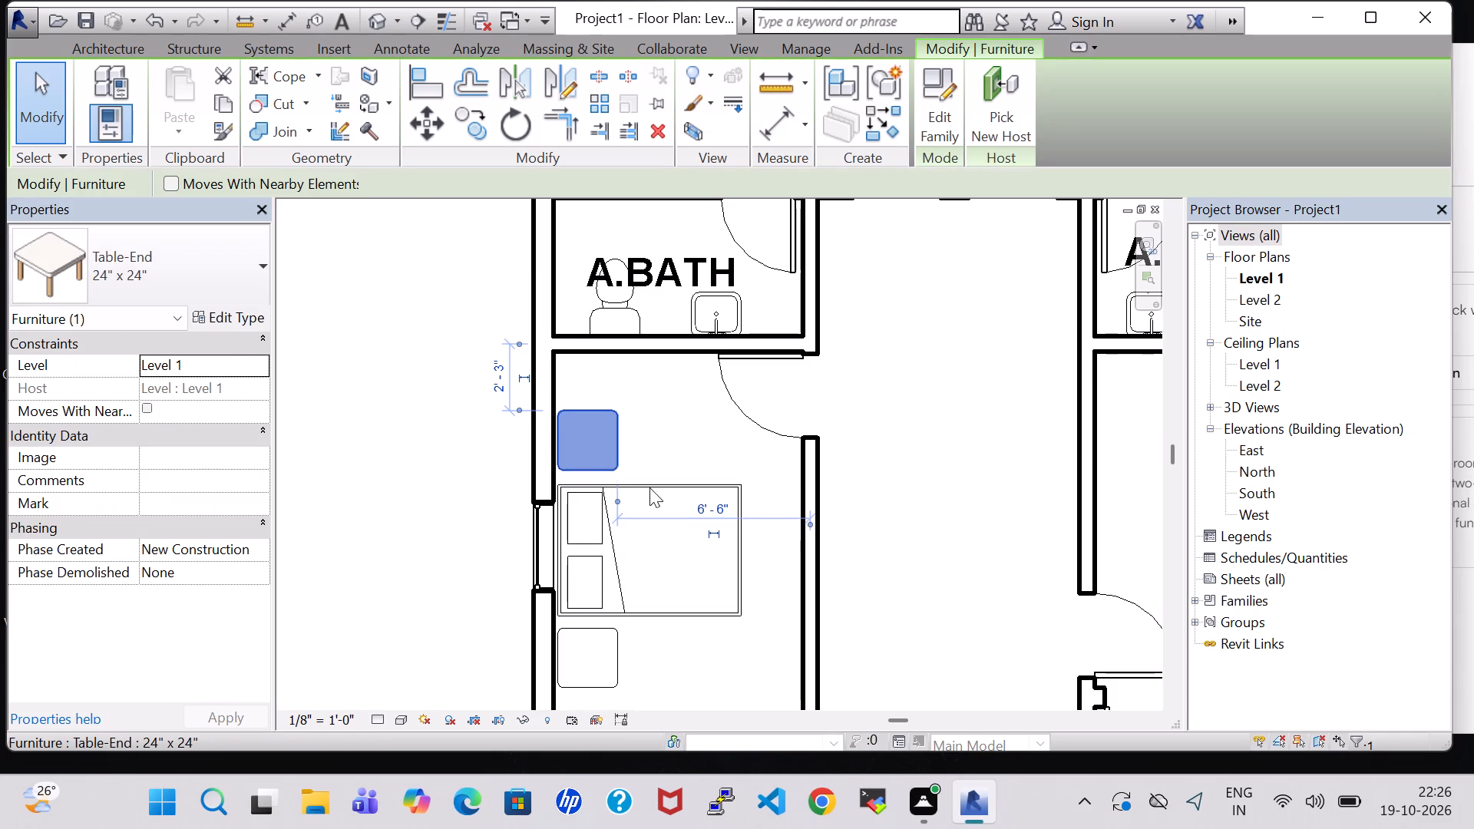
left_click(681, 417)
Place an RPC Plant Tropical Agave - 1.5' beside the new bed's north bedside table, matching the northwest bedroom's plant.
scroll(681, 417, "down", 3)
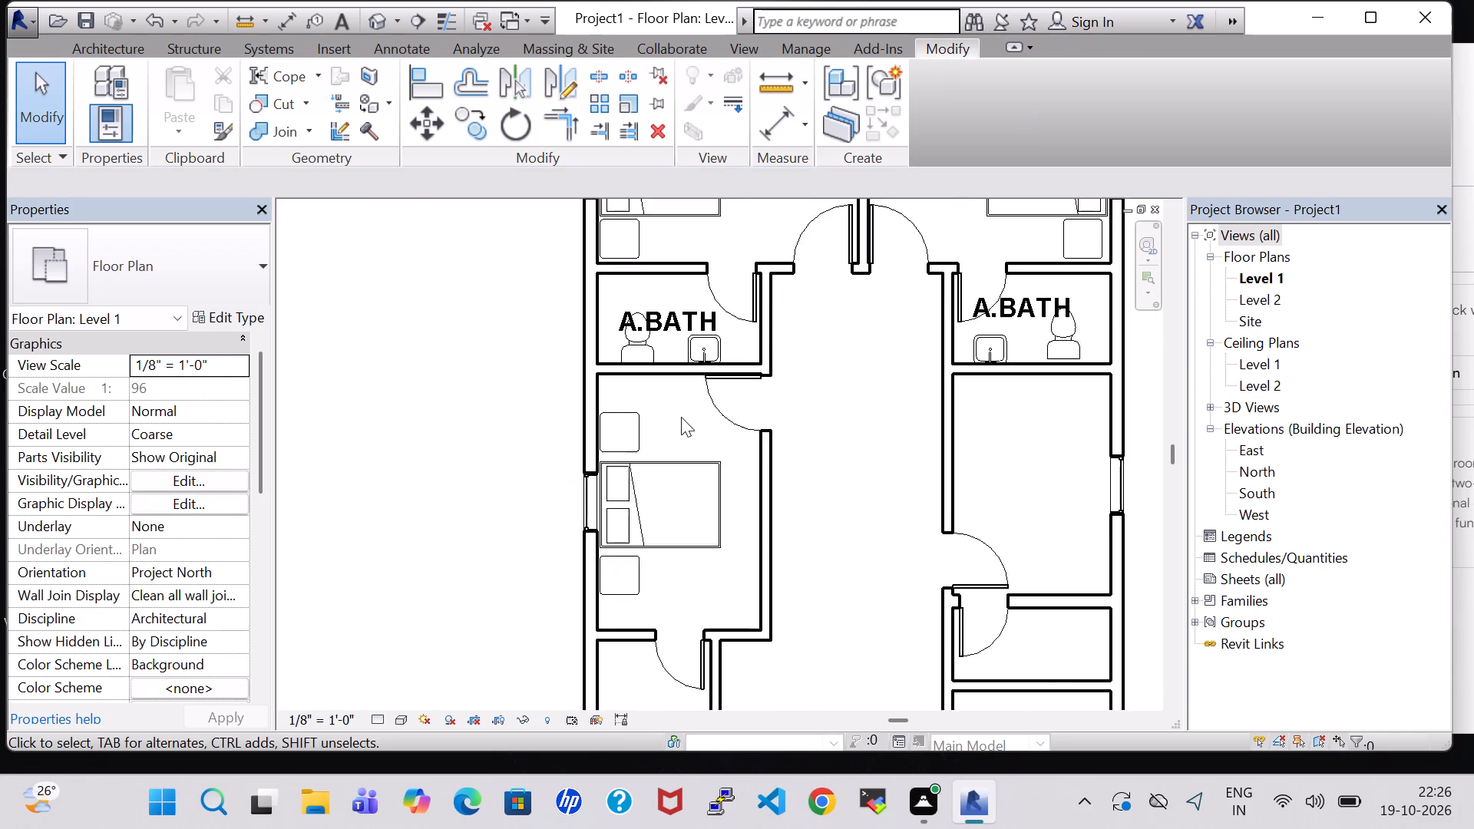
scroll(681, 417, "down", 4)
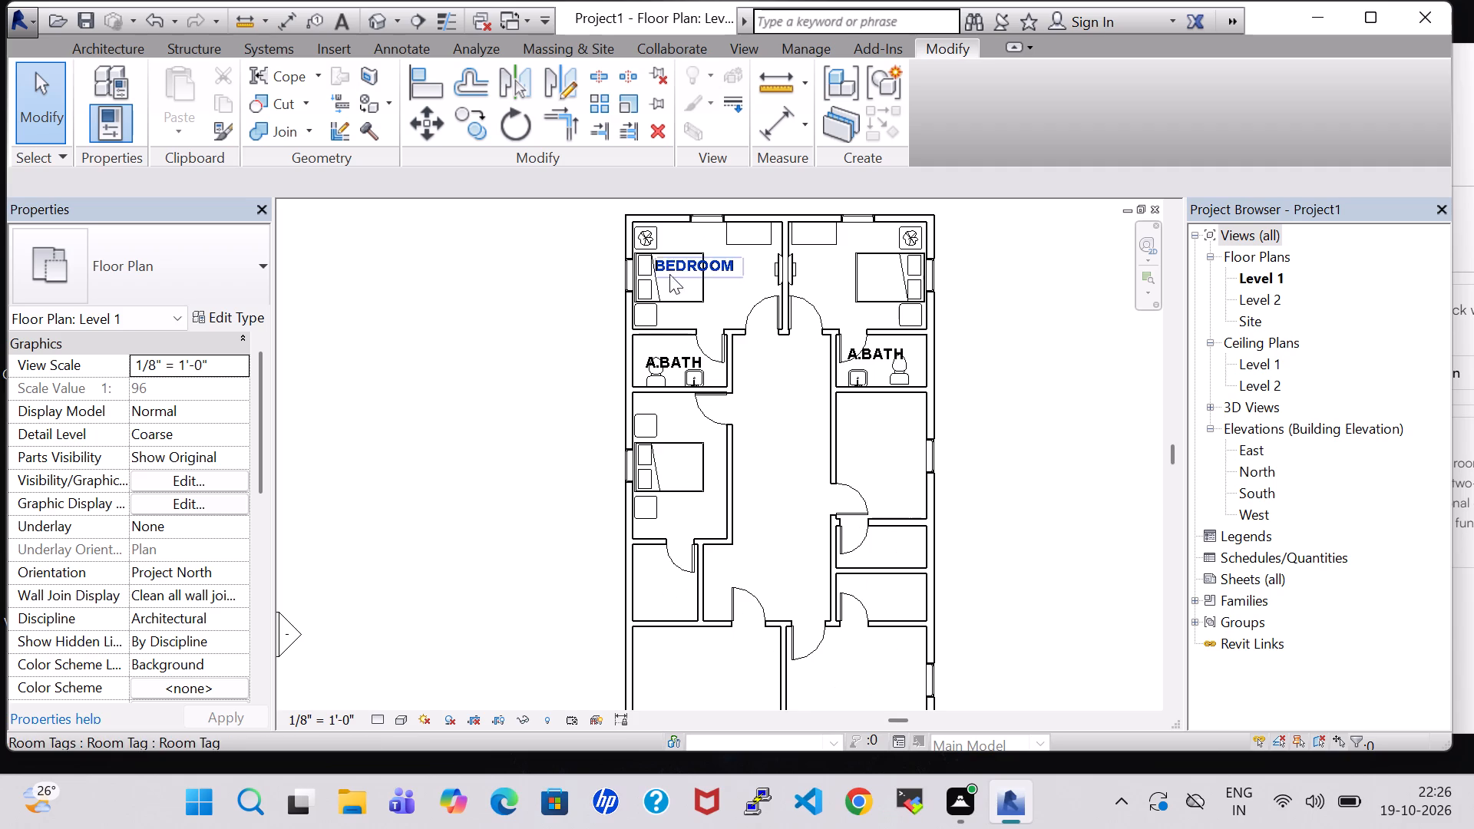
left_click(650, 233)
right_click(650, 233)
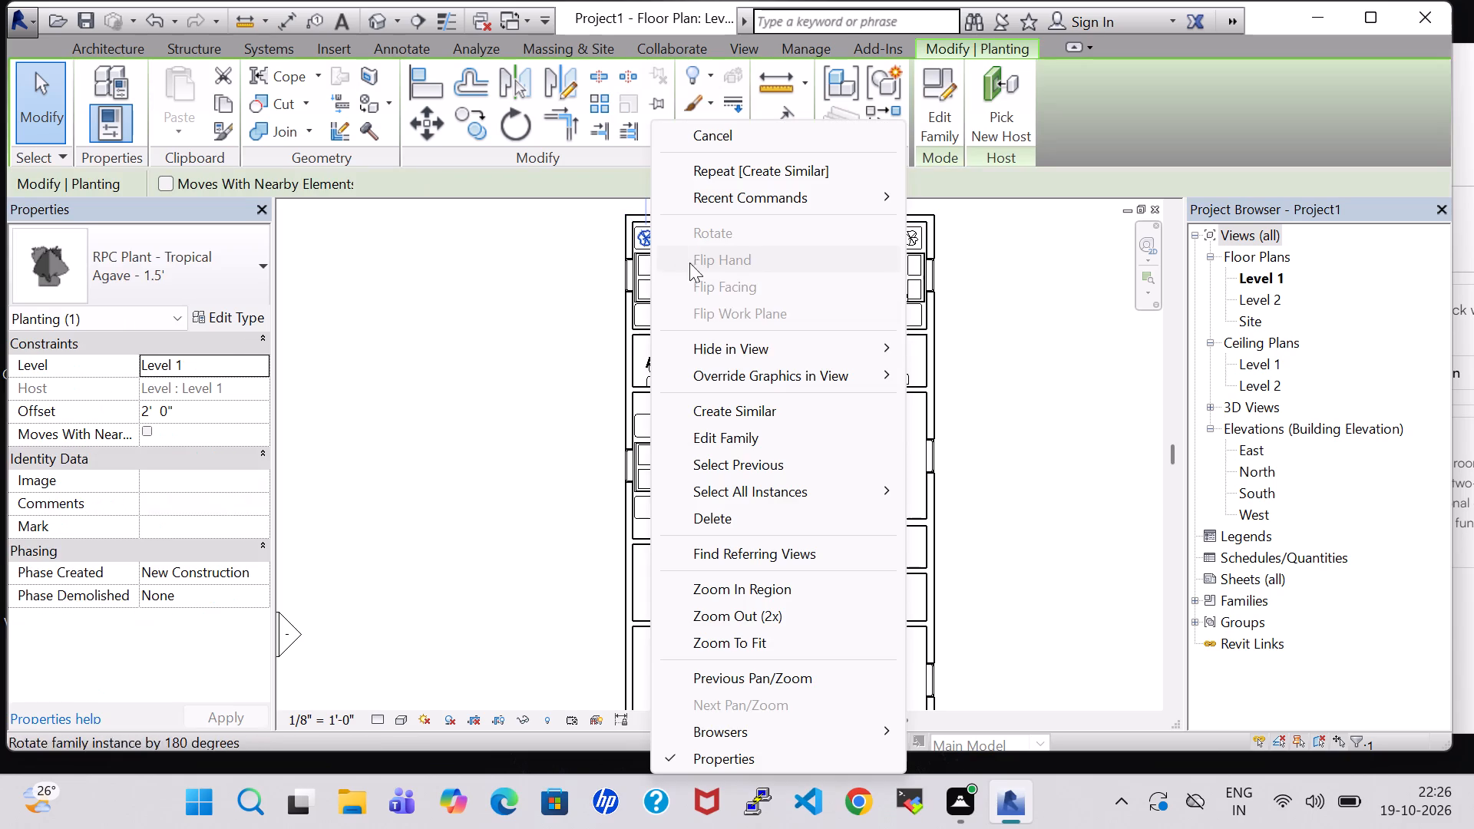
left_click(756, 408)
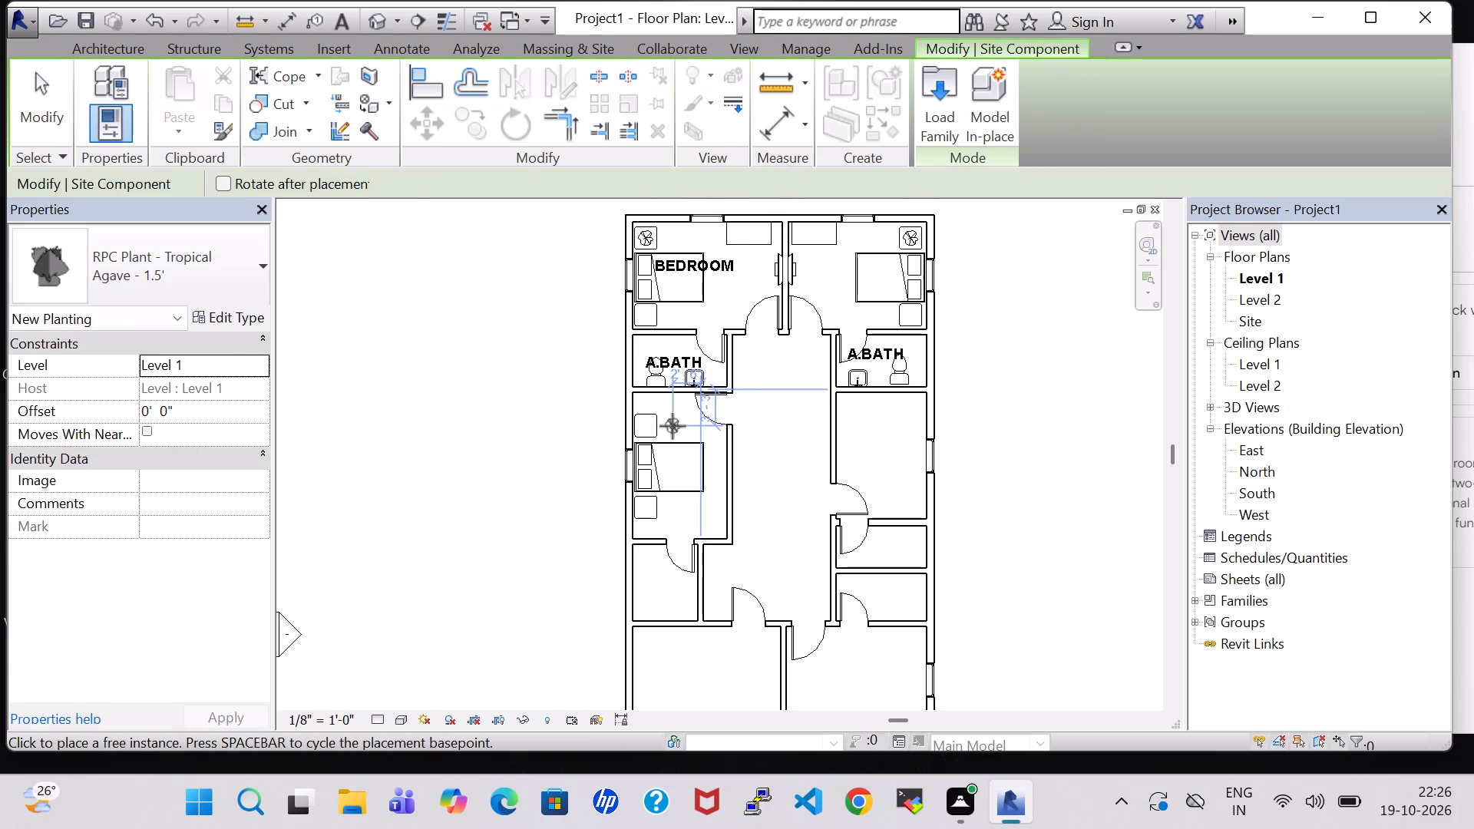
left_click(659, 426)
key("Escape")
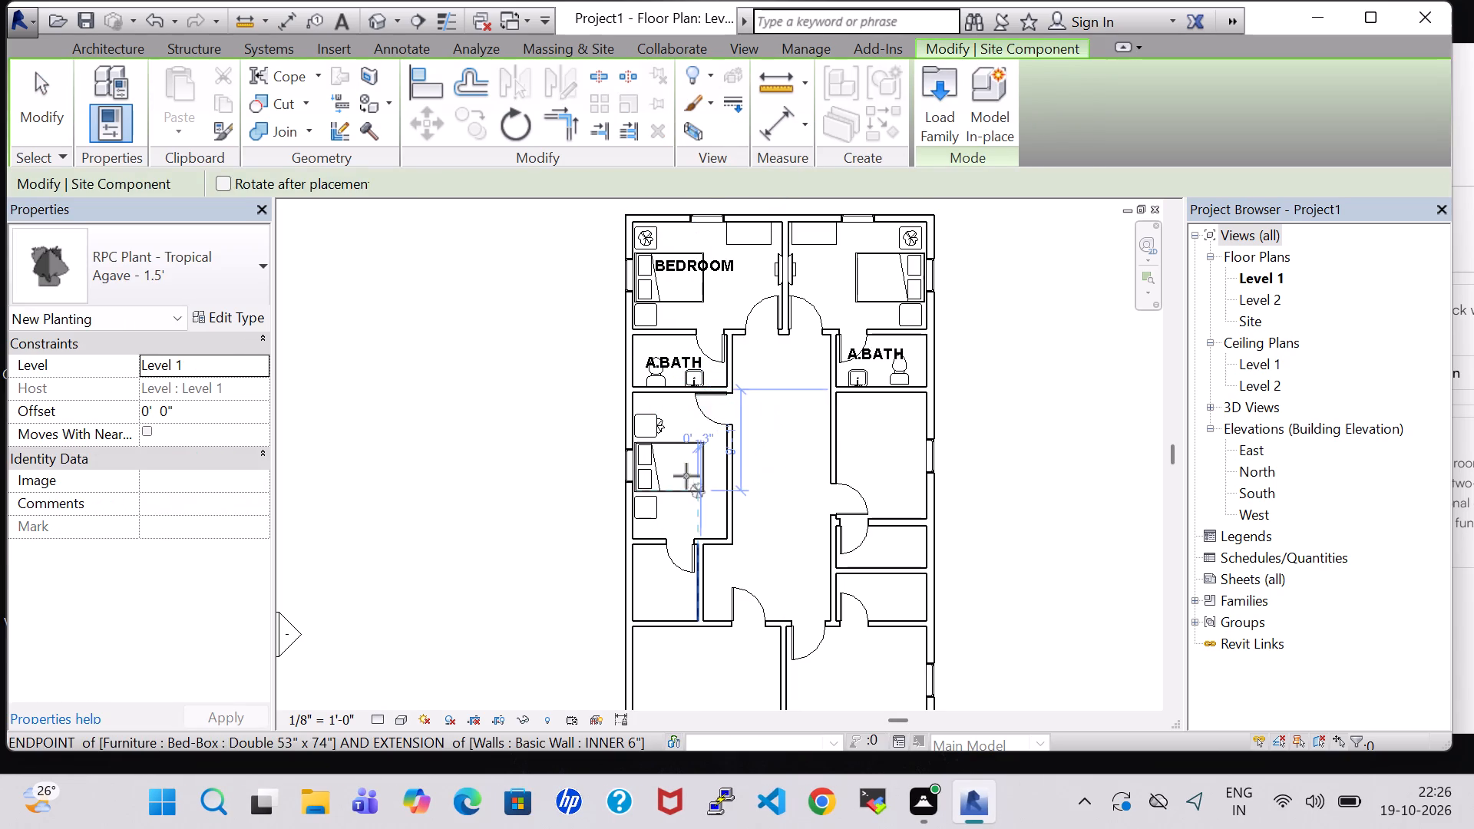
key("Escape")
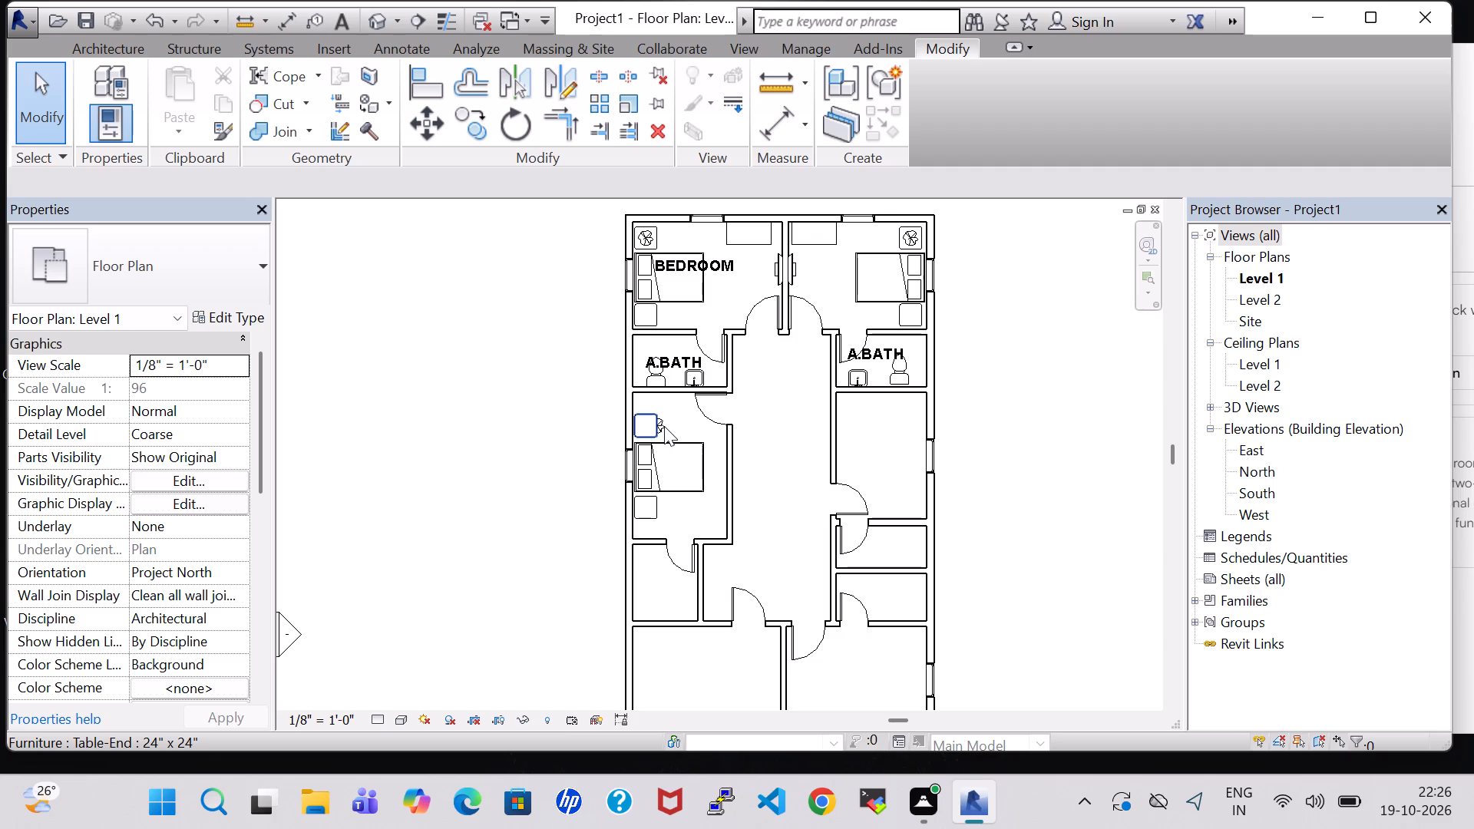
Set the new agave plant's offset from Level 1 to 2' 0".
scroll(664, 426, "up", 4)
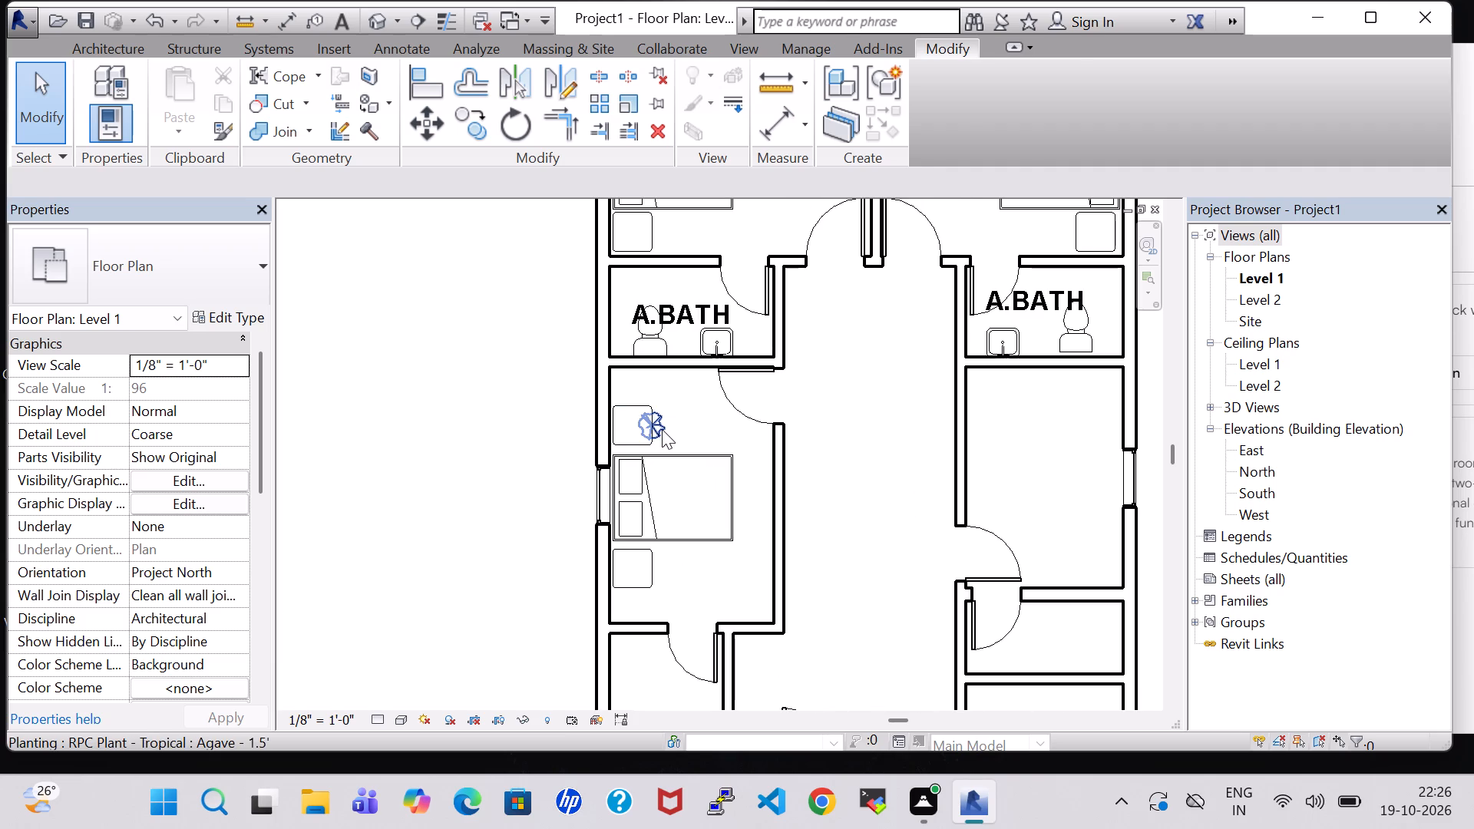
left_click(662, 429)
left_click(151, 408)
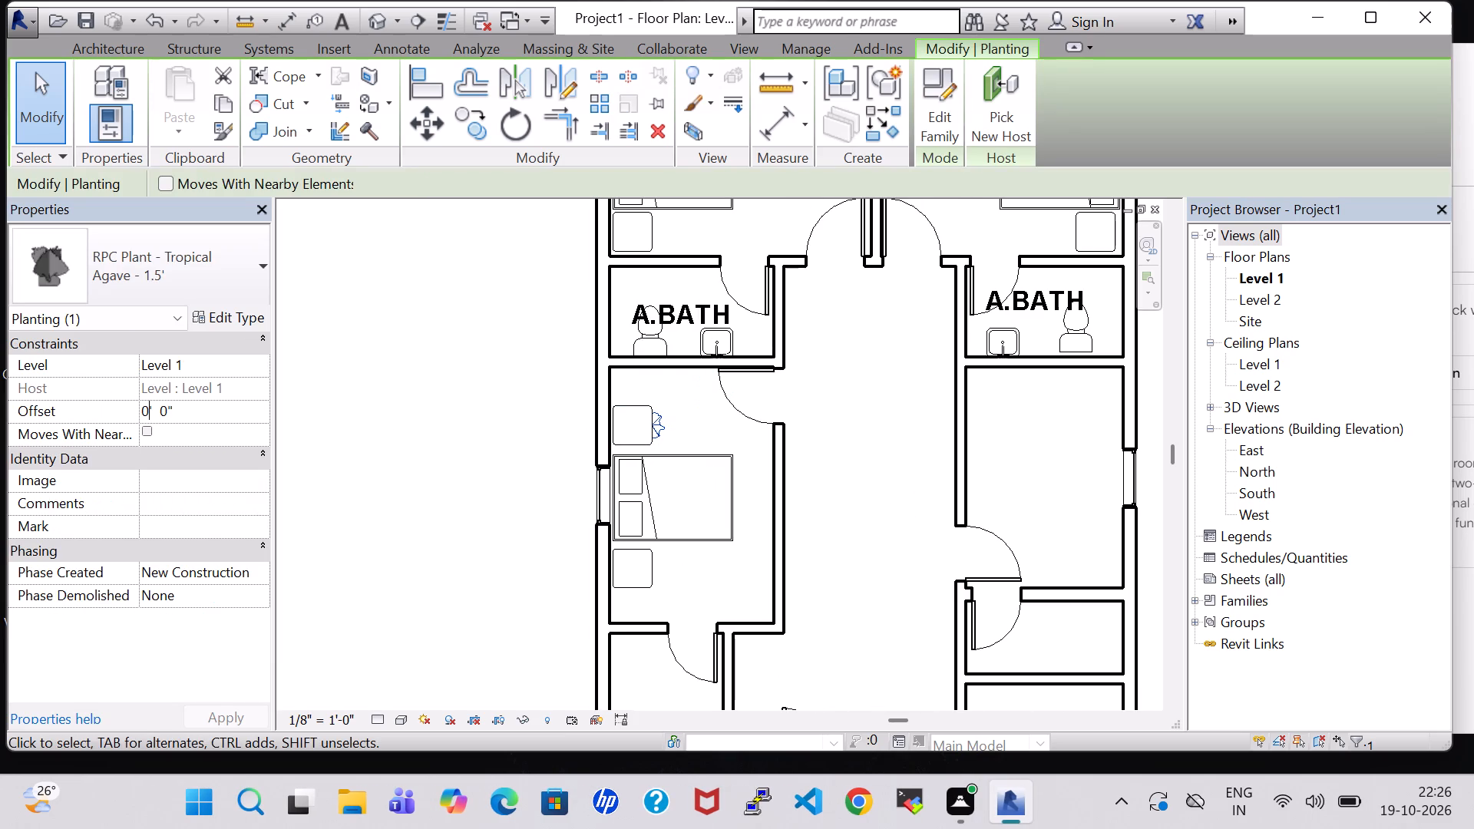
key("BackSpace")
key("2")
left_click(223, 718)
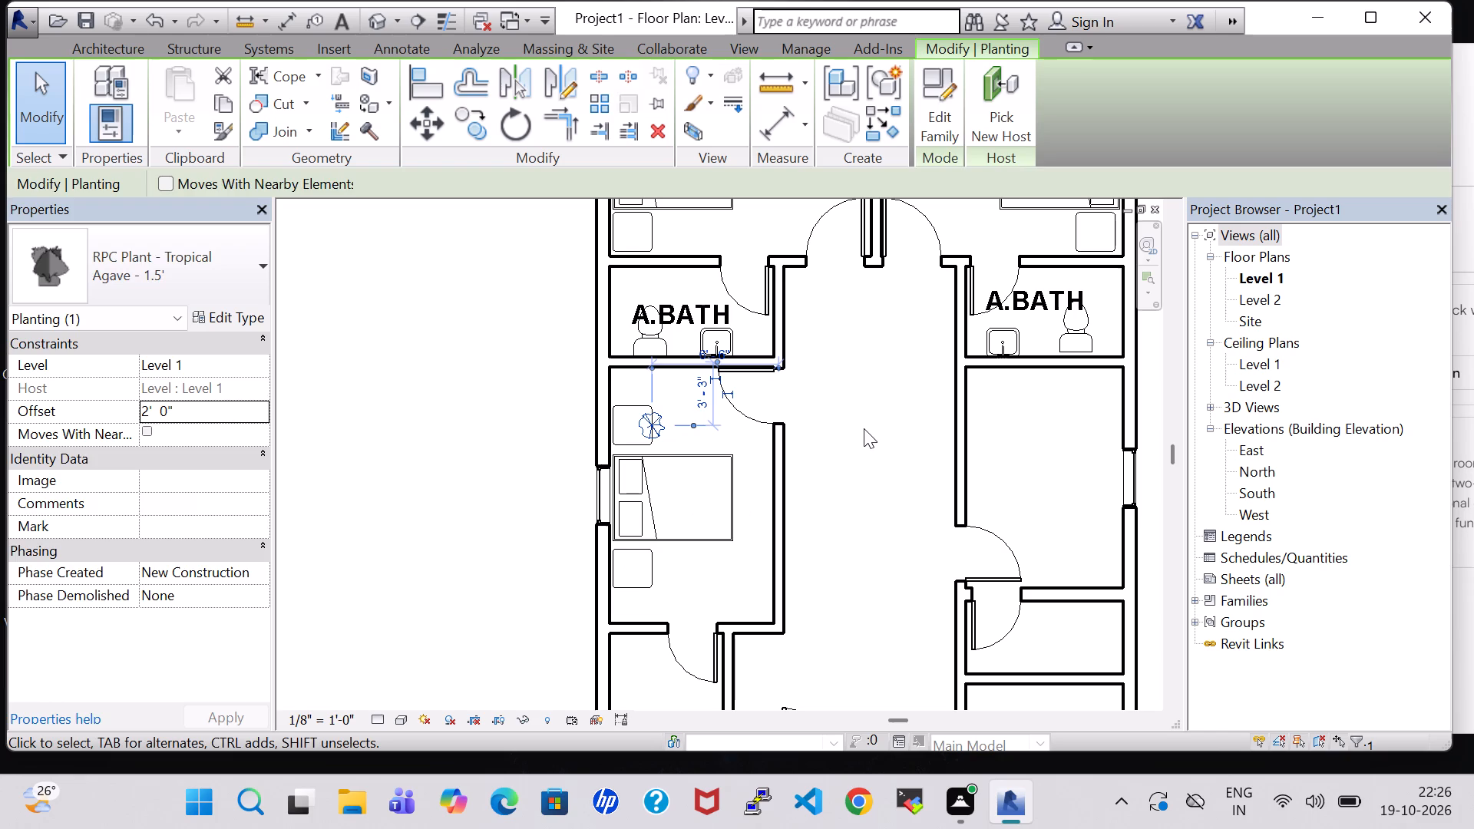
left_click(864, 428)
Nudge the agave plant west so it sits centred on the north bedside table.
left_click(663, 431)
key("Left")
key("Left")
key("Left")
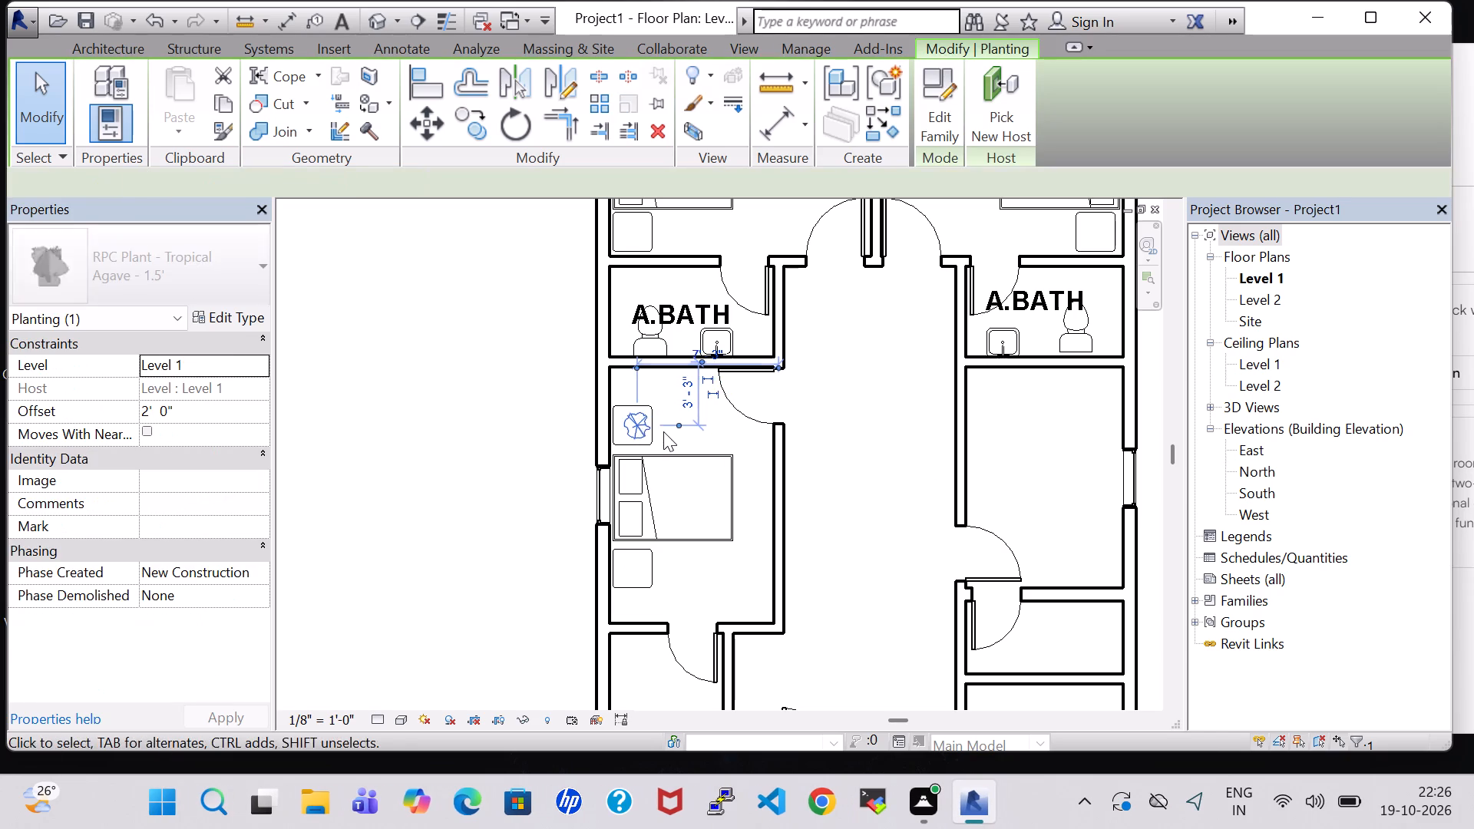
key("Left")
left_click(837, 413)
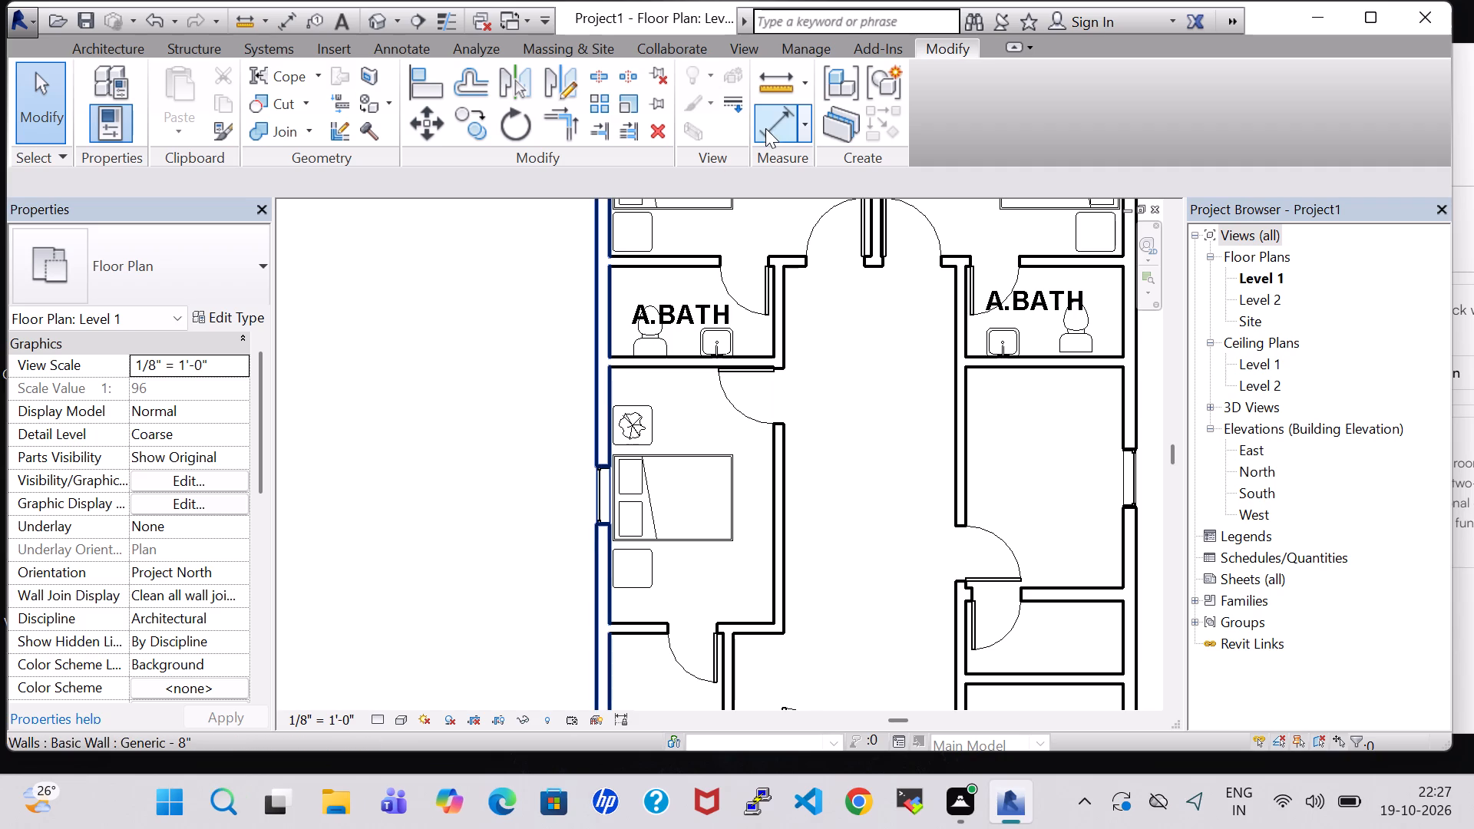
Place a tagged room in the newly furnished west room south of the bathroom.
scroll(849, 494, "down", 4)
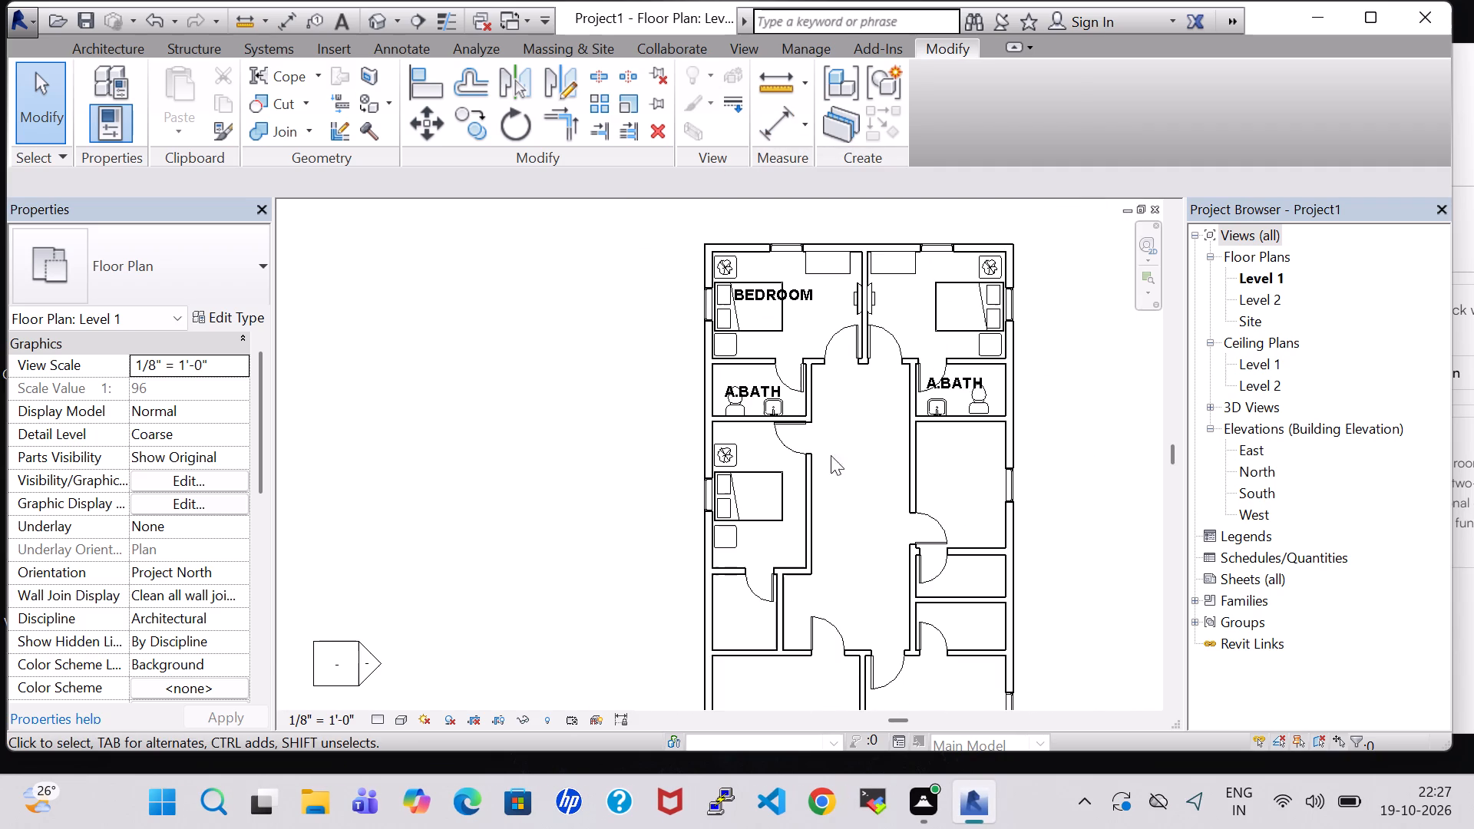
left_click(119, 51)
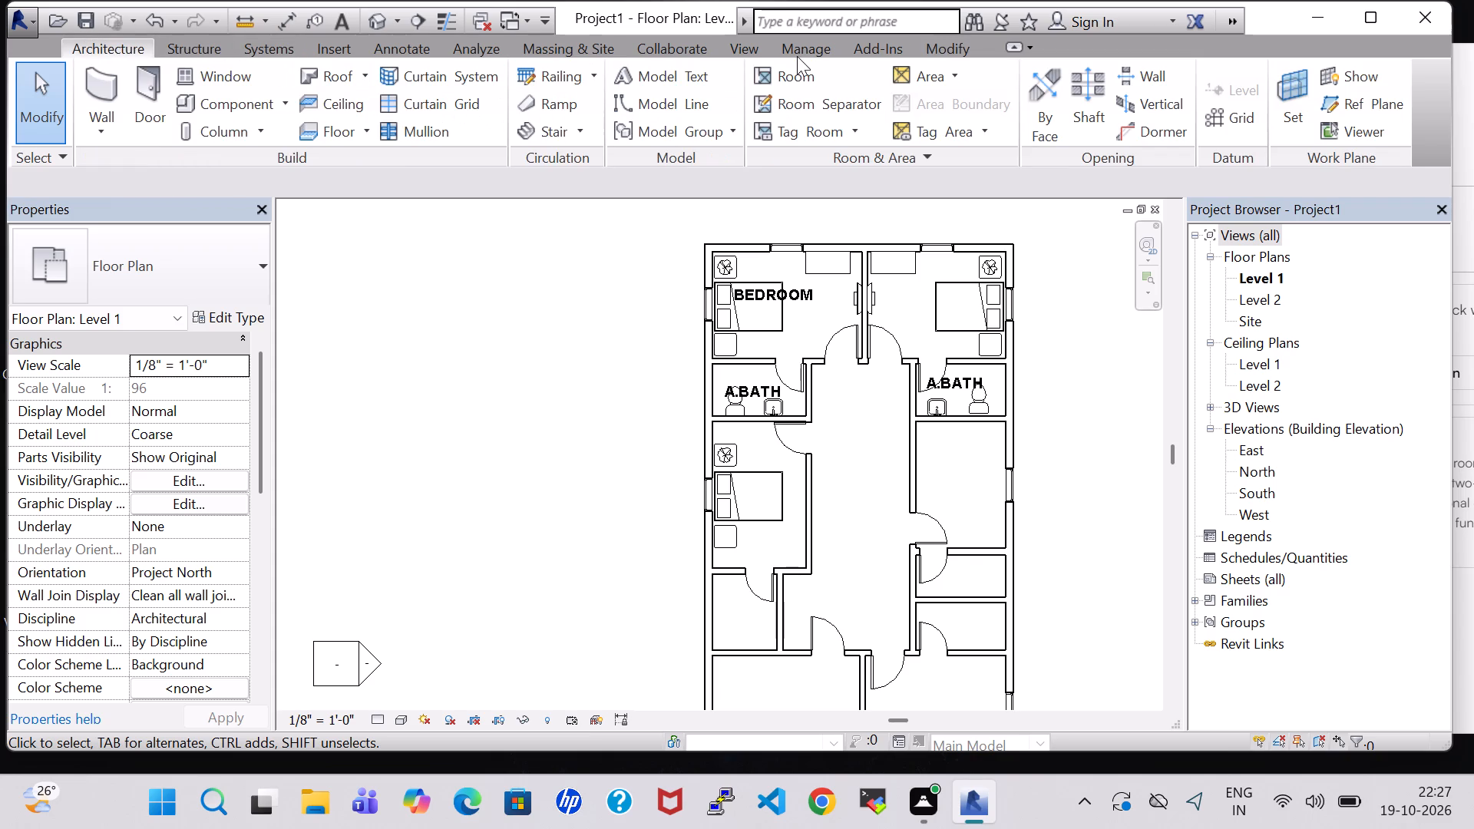
left_click(797, 74)
left_click(770, 507)
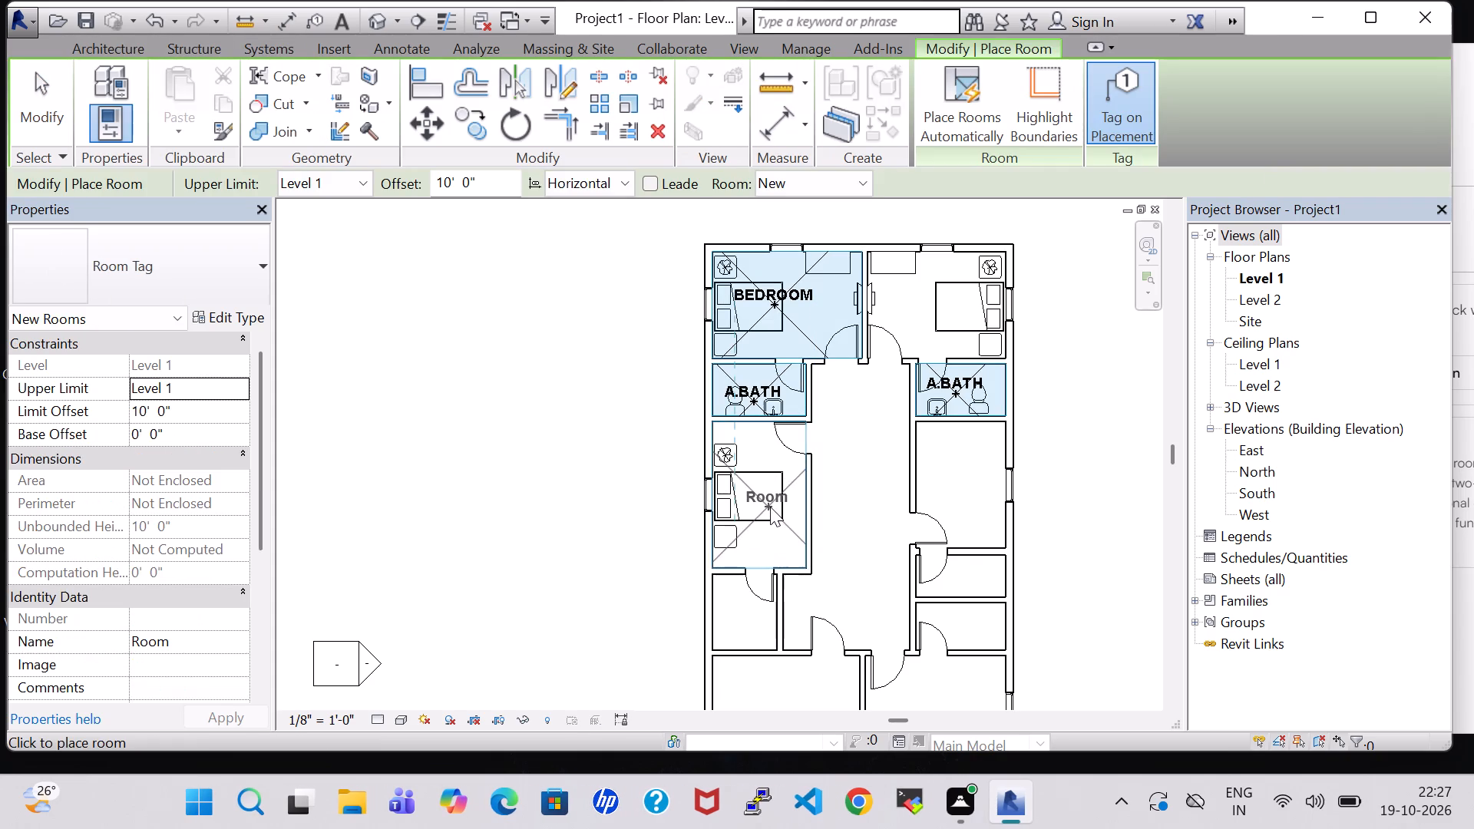
key("Escape")
key("Escape")
Rename the new room tag as GUEST ROOM.
double_click(772, 503)
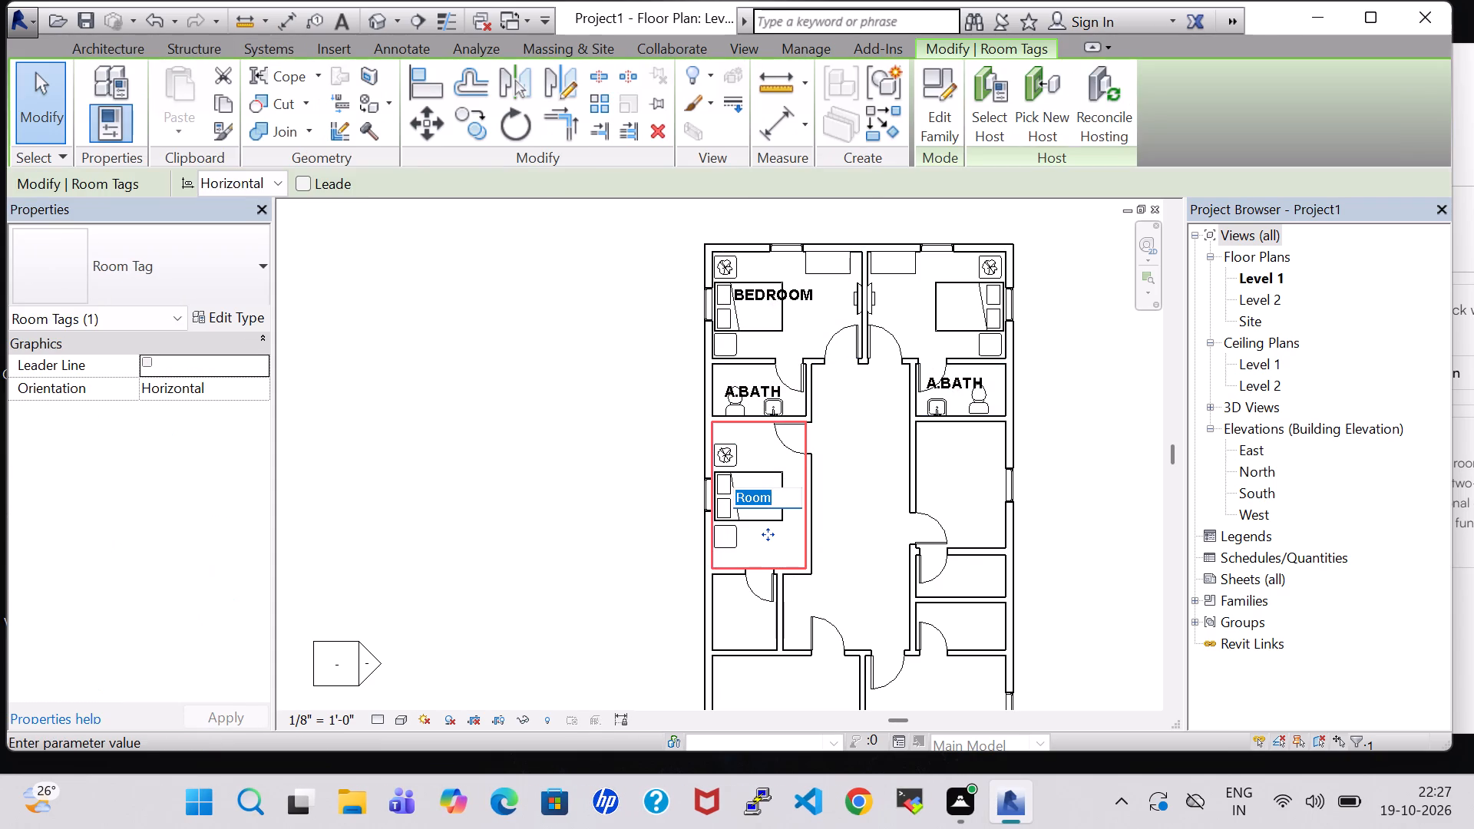
key("BackSpace")
type("GUEST")
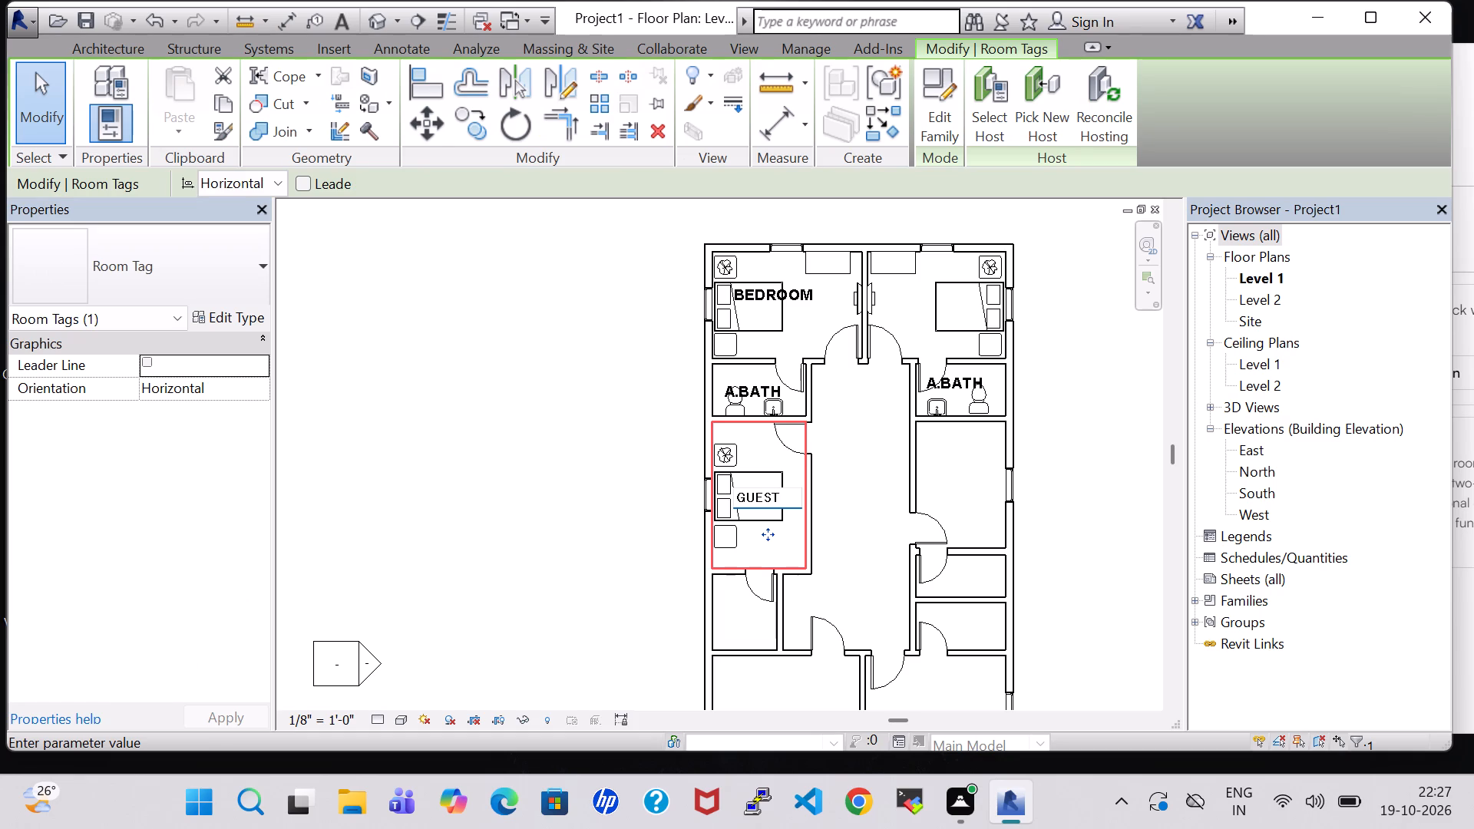
key("space")
type("ROOM")
key("Return")
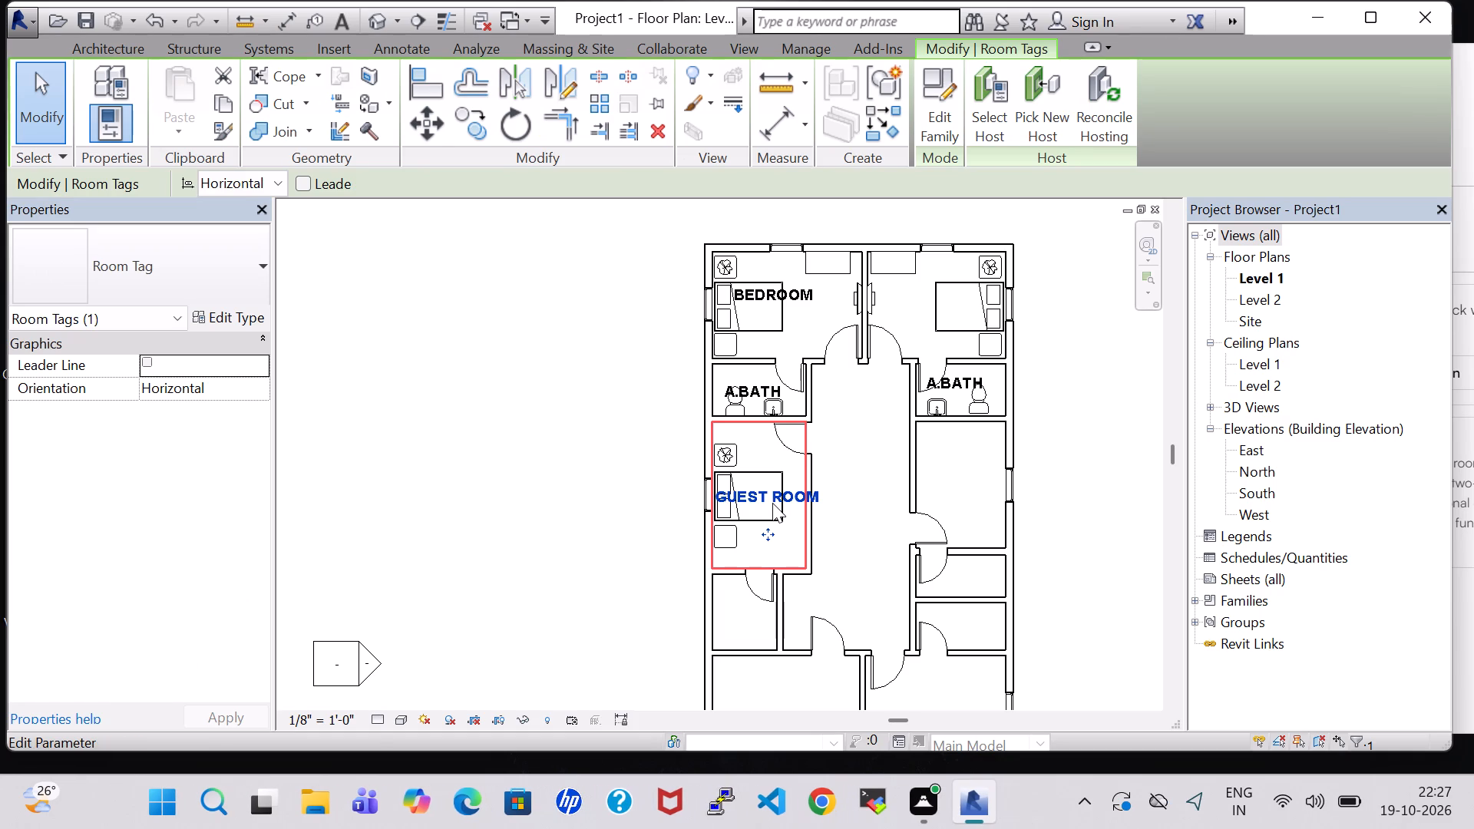
Set the GUEST ROOM tag's orientation to Vertical.
left_click(260, 180)
left_click(260, 226)
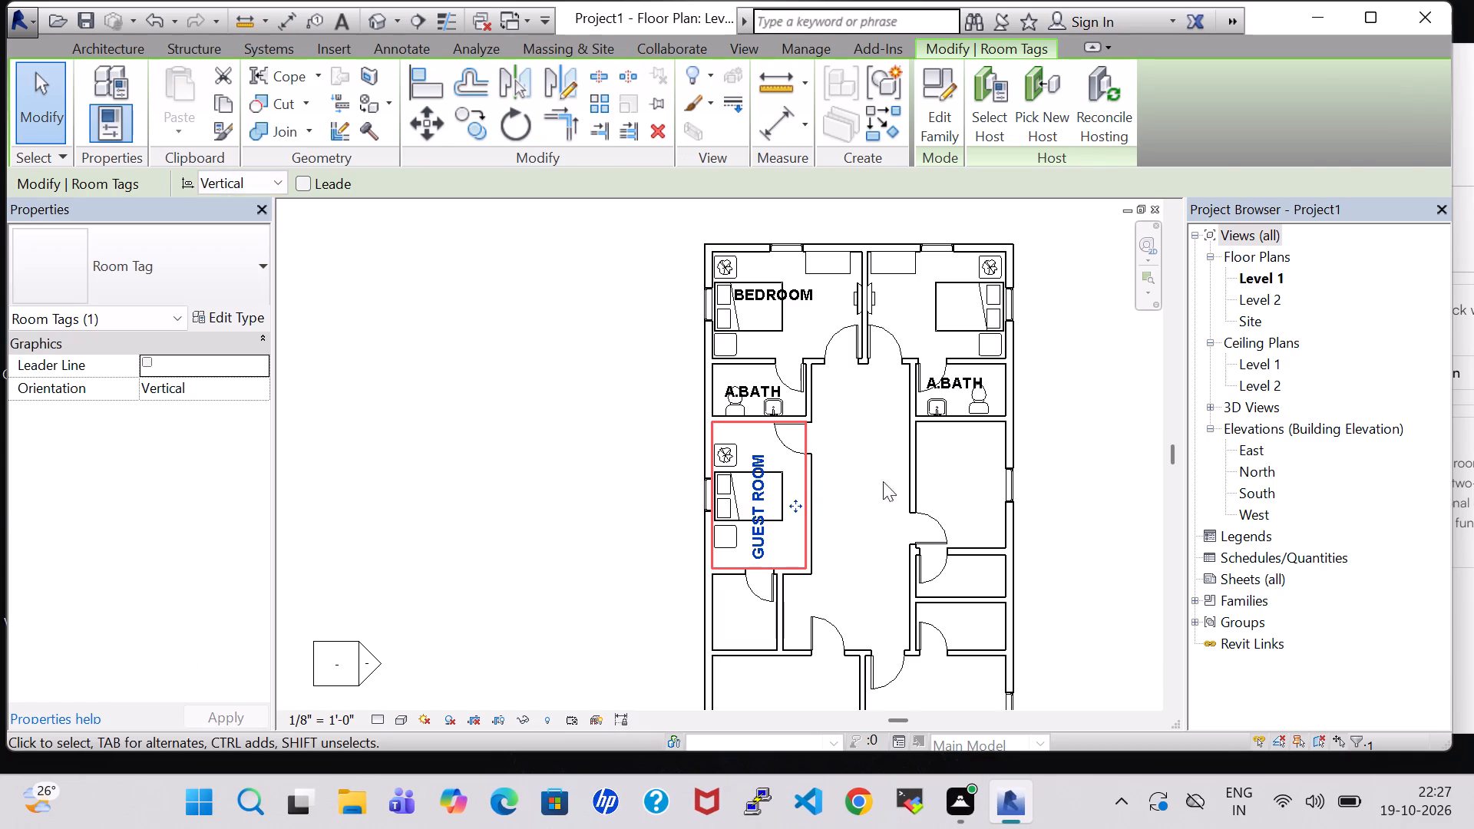
left_click(875, 483)
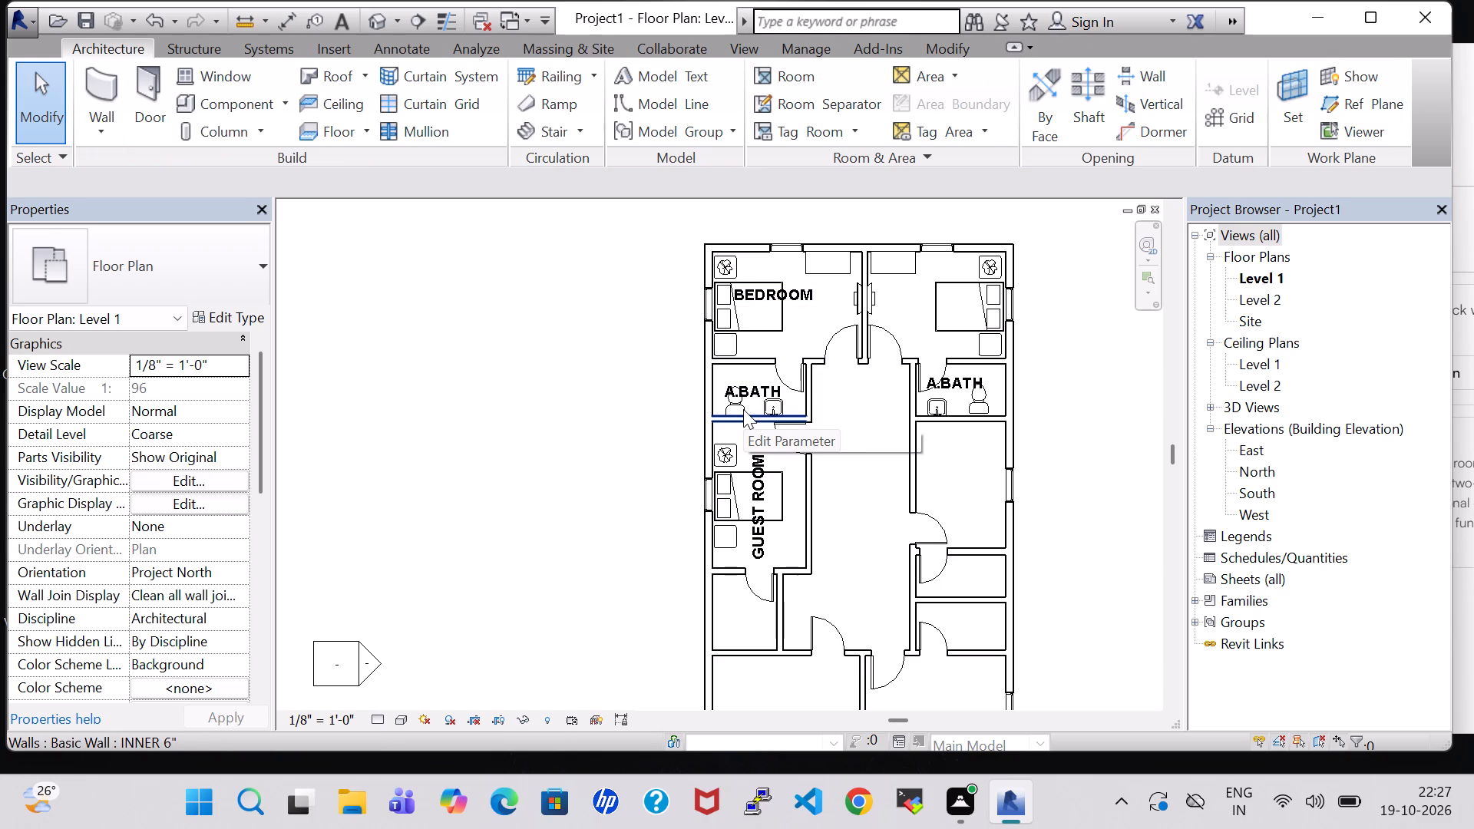
Place a matching Sink Vanity-Square 20" x 18" against the south wall, near the southeast corner, of the small room south of GUEST ROOM.
scroll(778, 406, "up", 3)
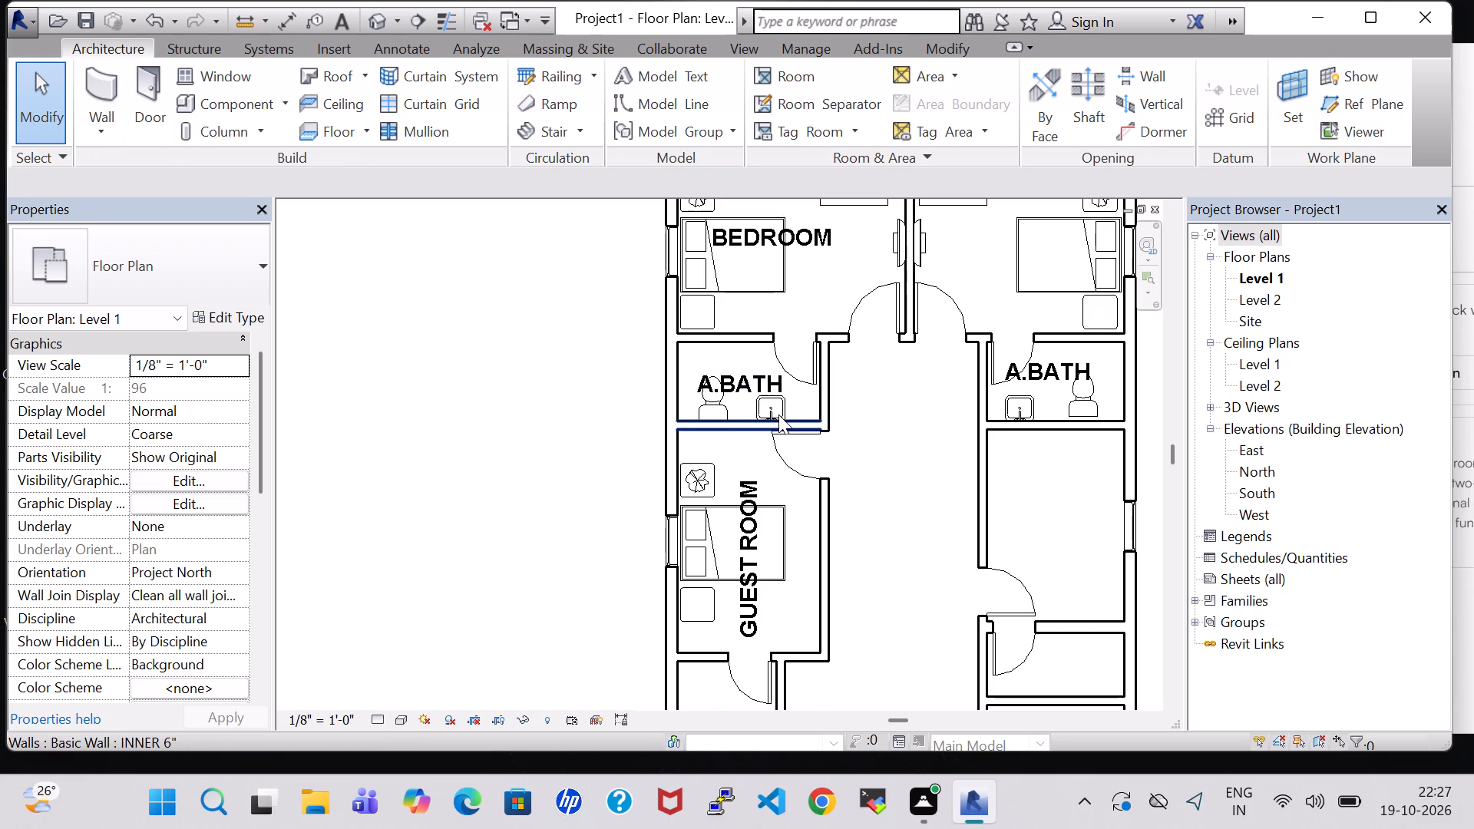
left_click(778, 414)
left_click(858, 499)
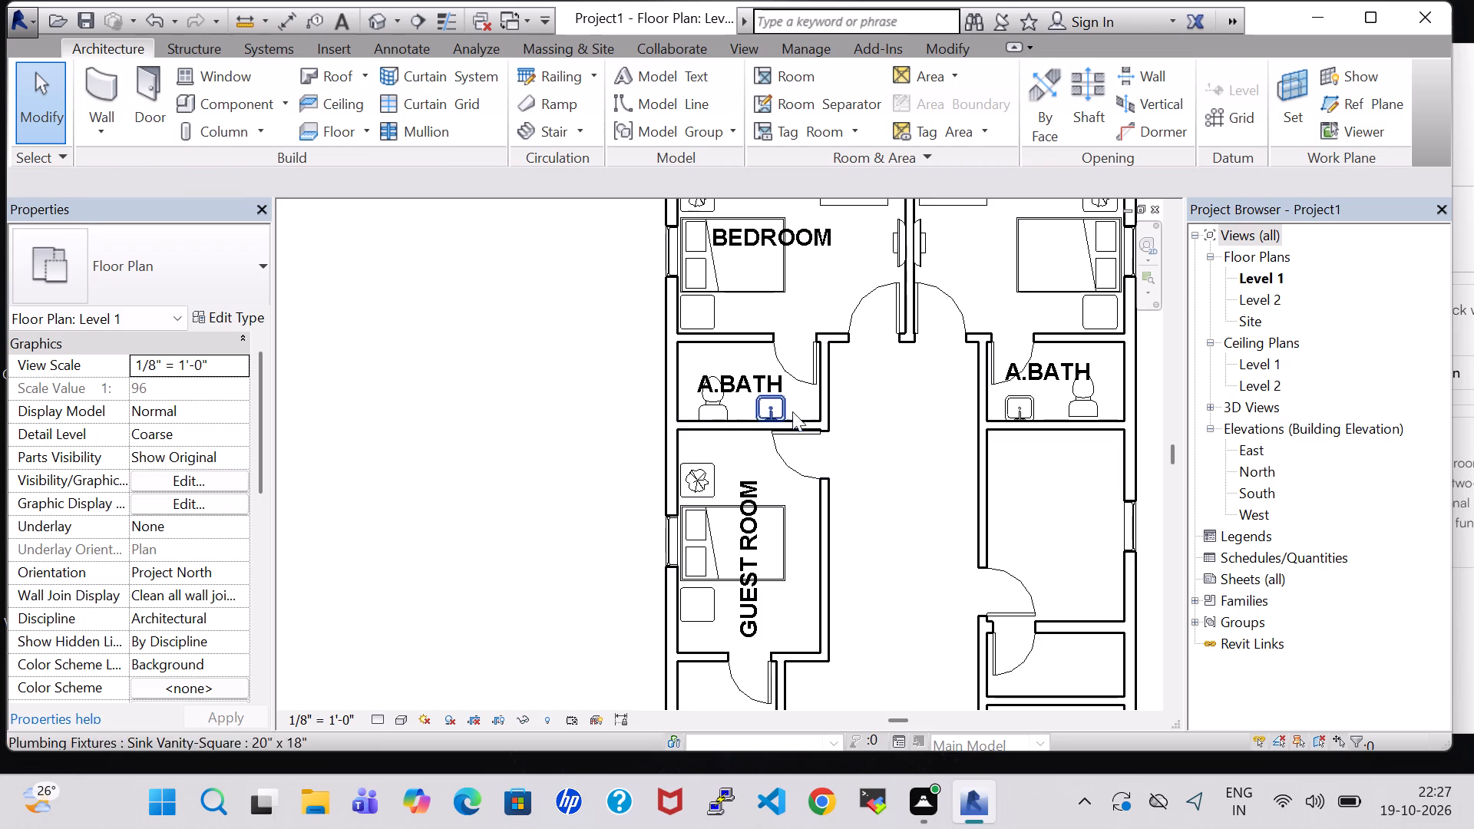
left_click(757, 409)
right_click(757, 409)
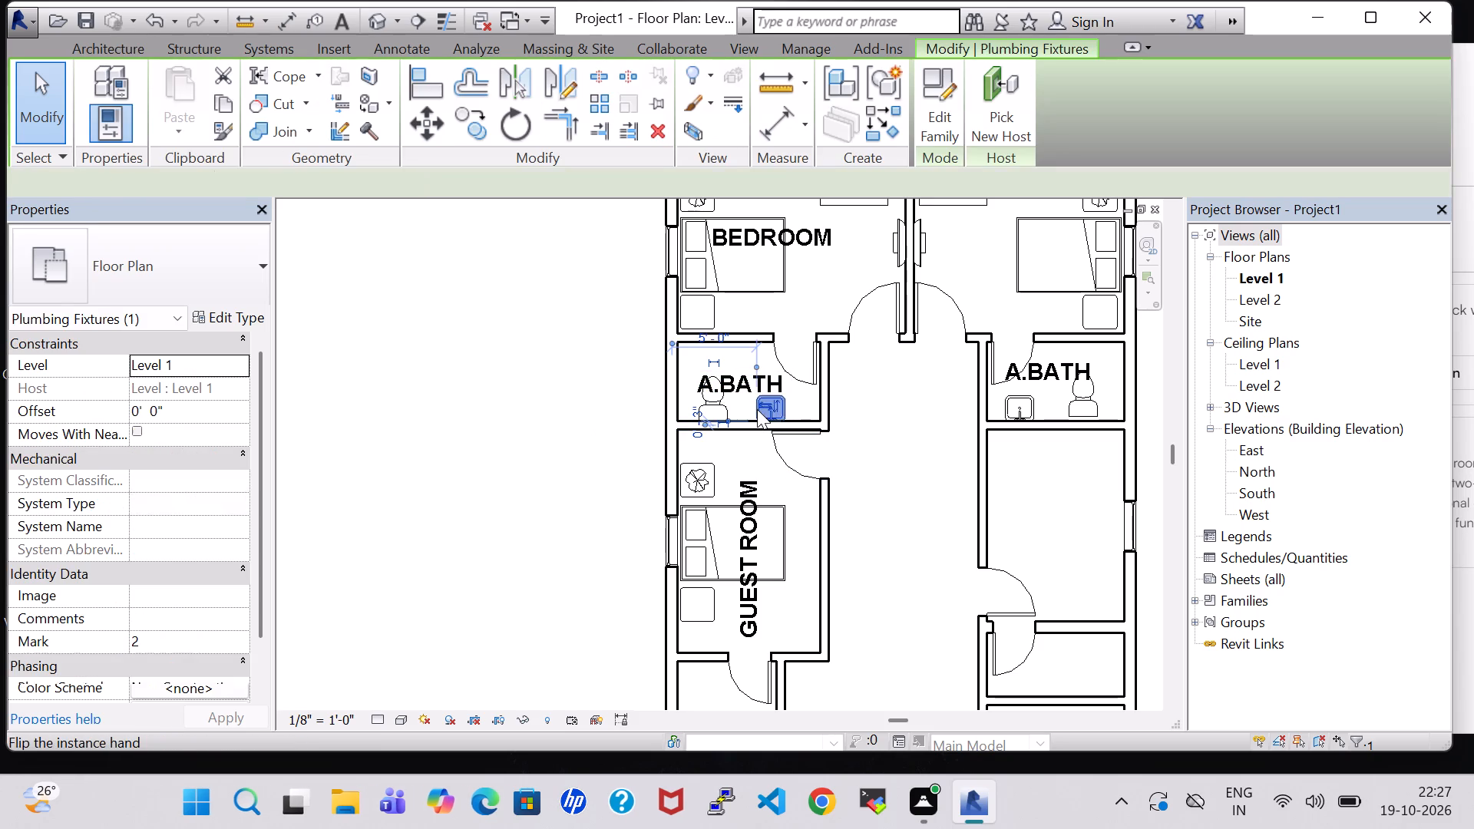
left_click(812, 413)
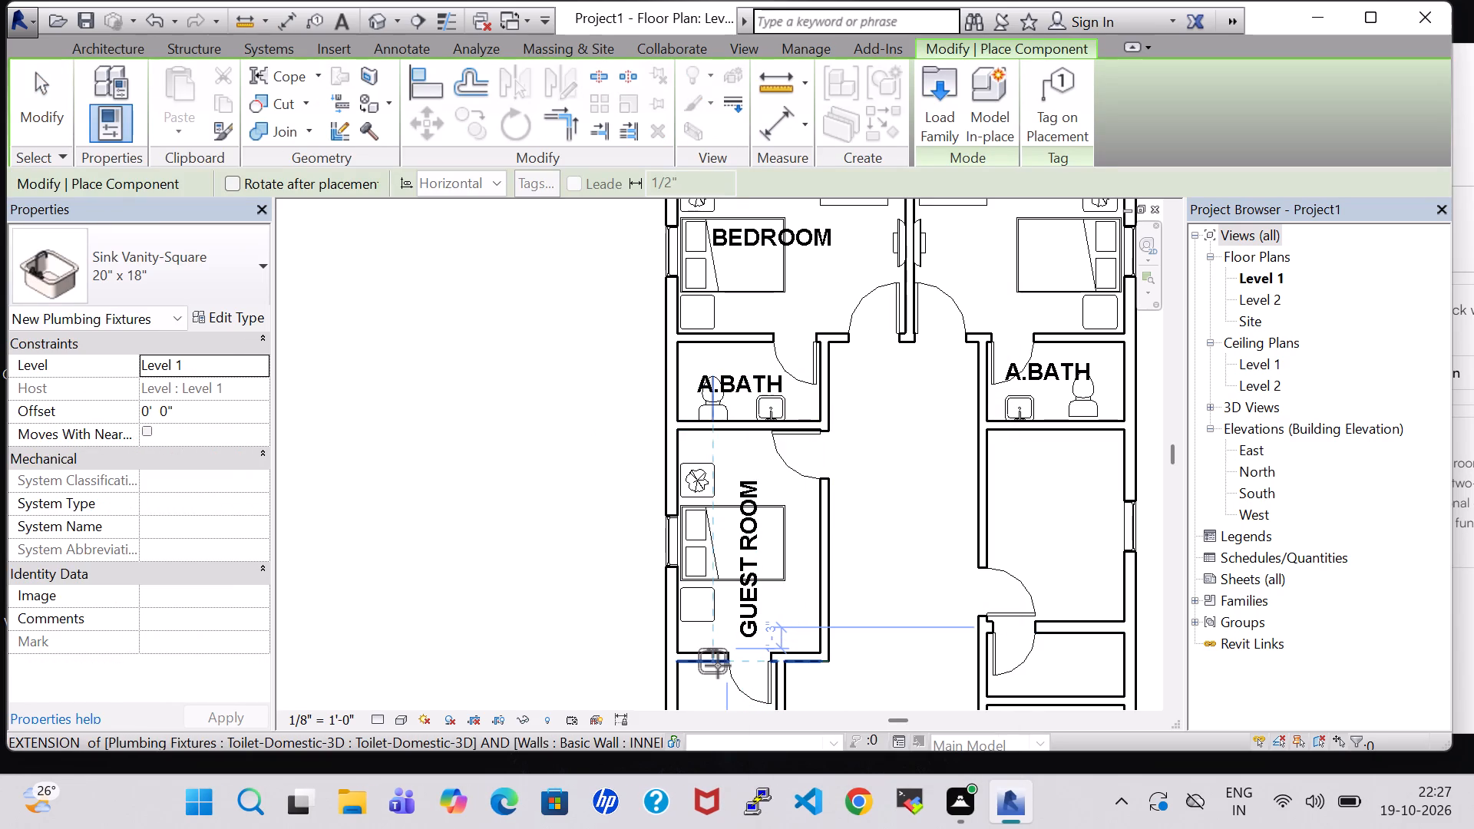
scroll(837, 625, "down", 1)
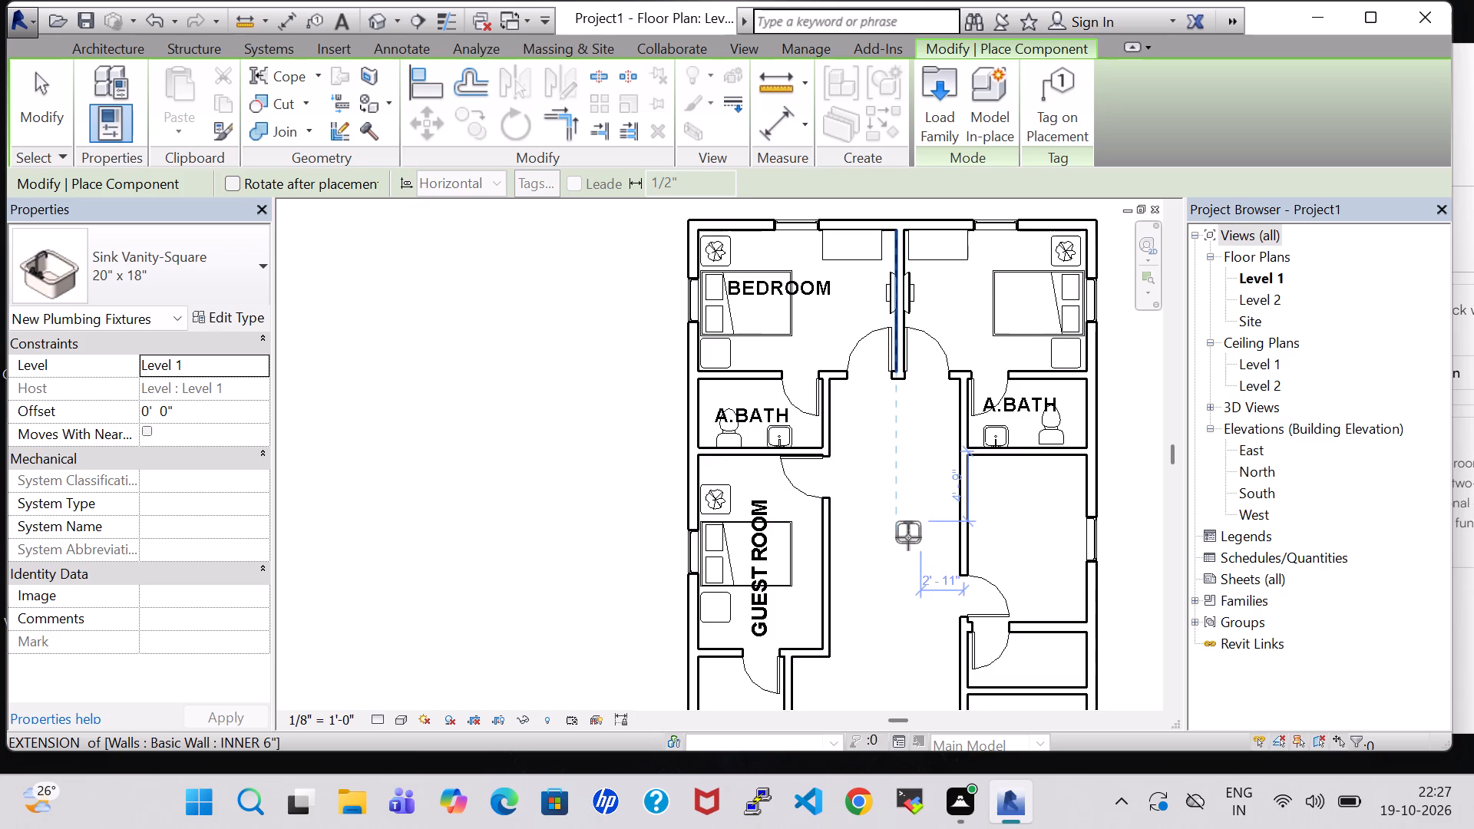
scroll(910, 548, "down", 1)
middle_click(901, 638)
middle_click_drag(901, 638, 897, 630)
middle_click_drag(896, 625, 886, 591)
middle_click_drag(884, 583, 881, 571)
scroll(495, 405, "up", 2)
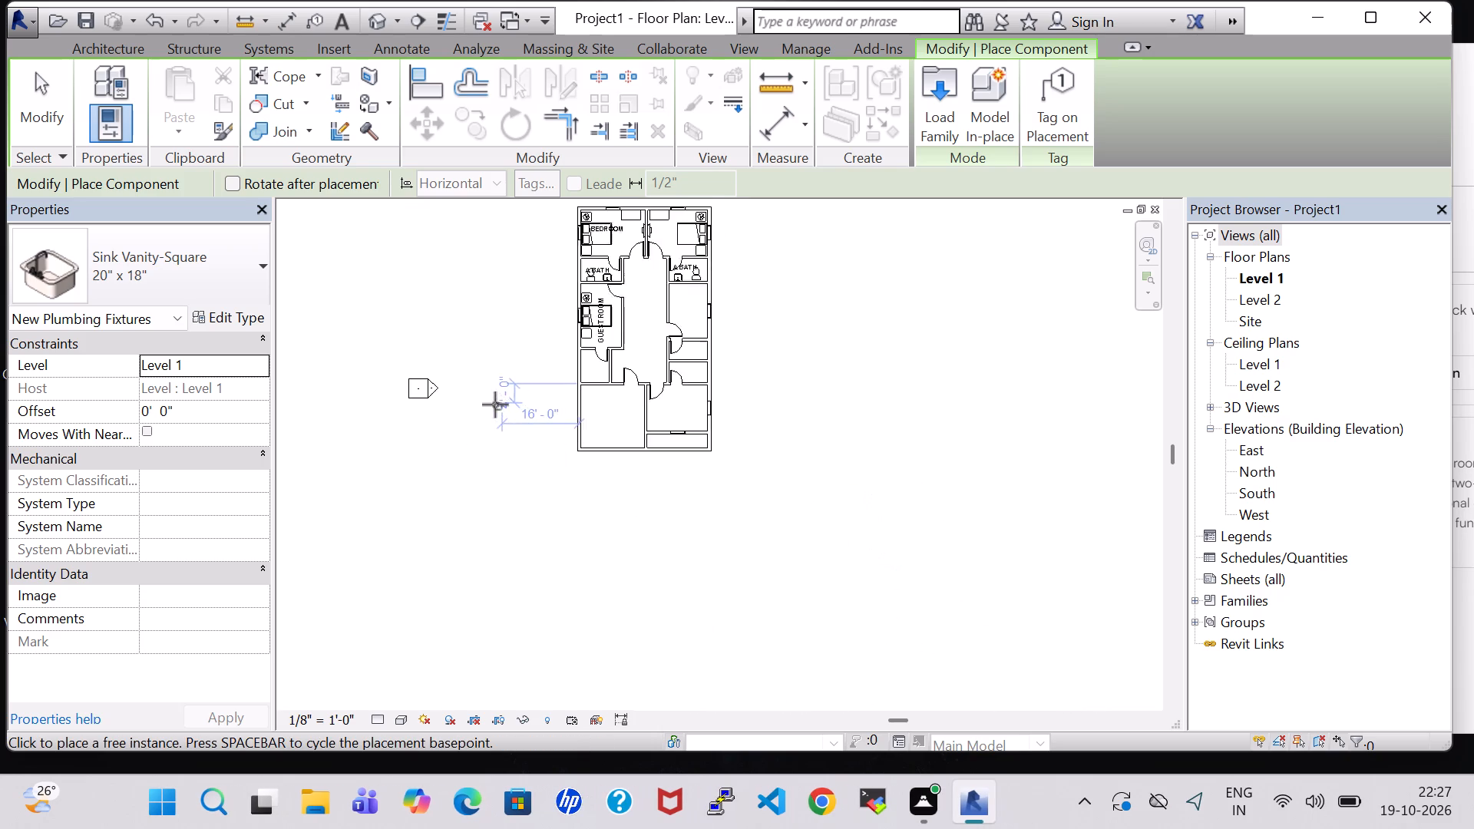
scroll(495, 405, "up", 7)
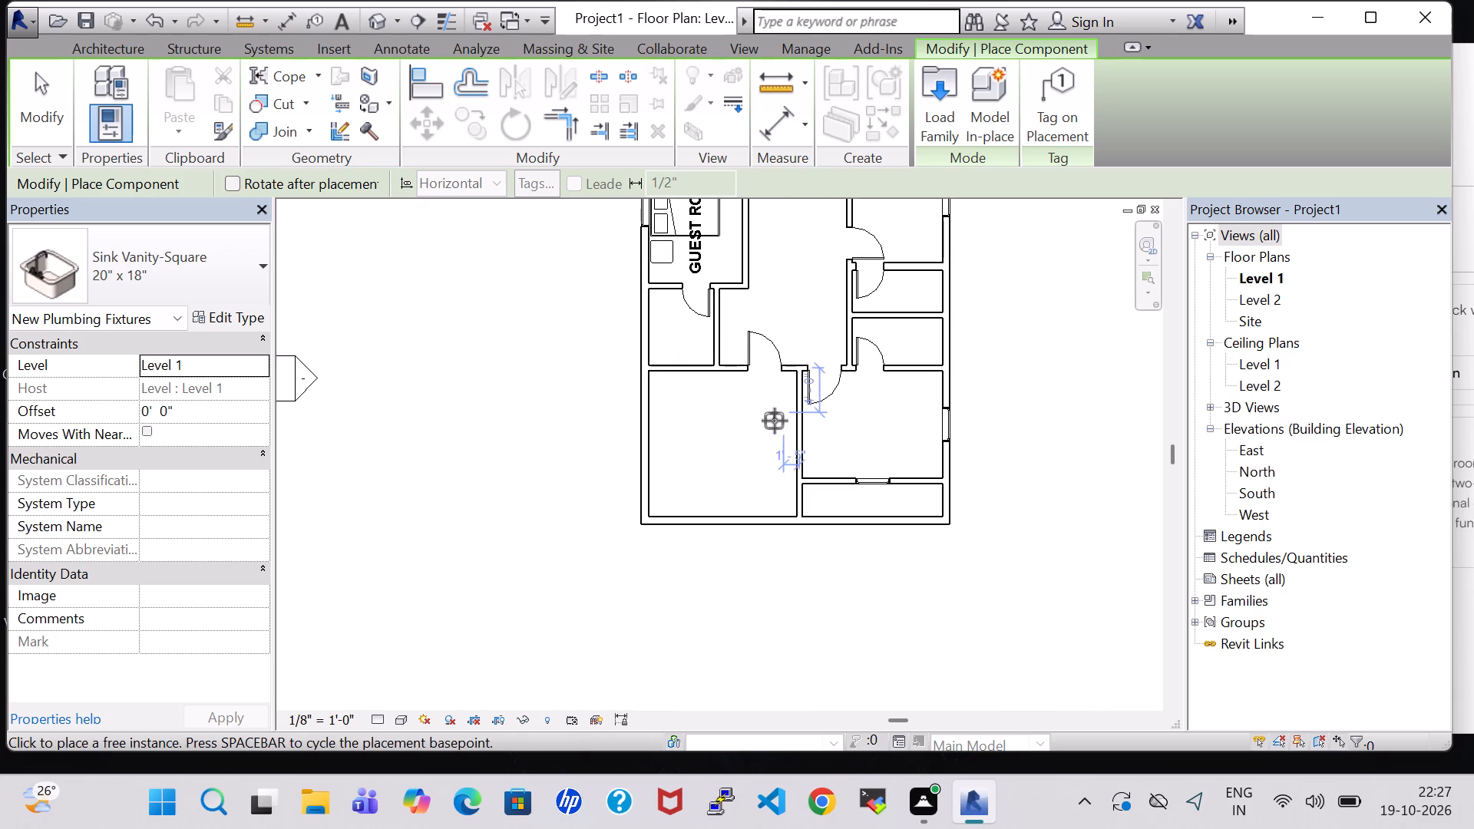
key("space")
key("space")
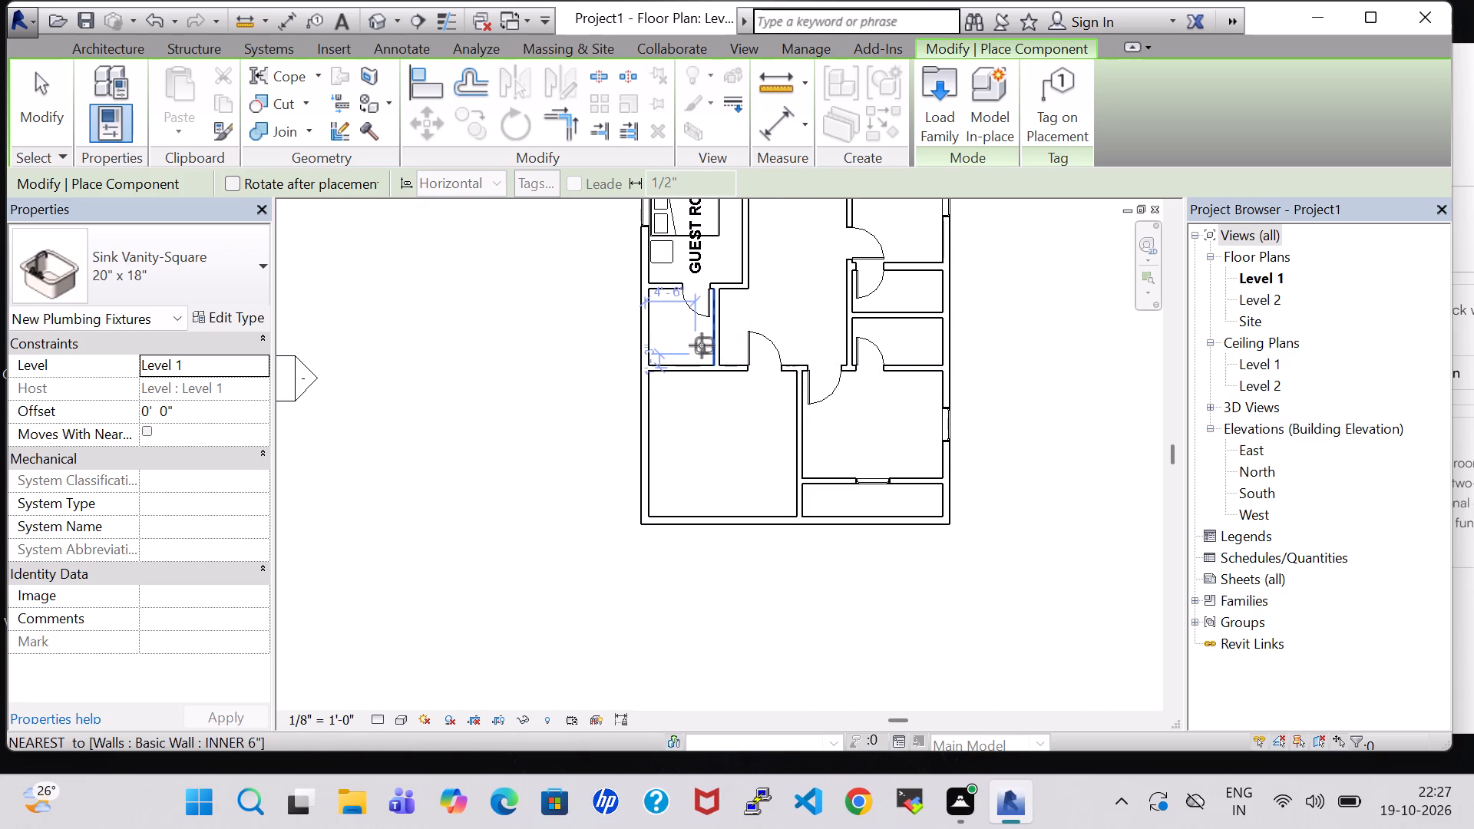
scroll(700, 352, "up", 8)
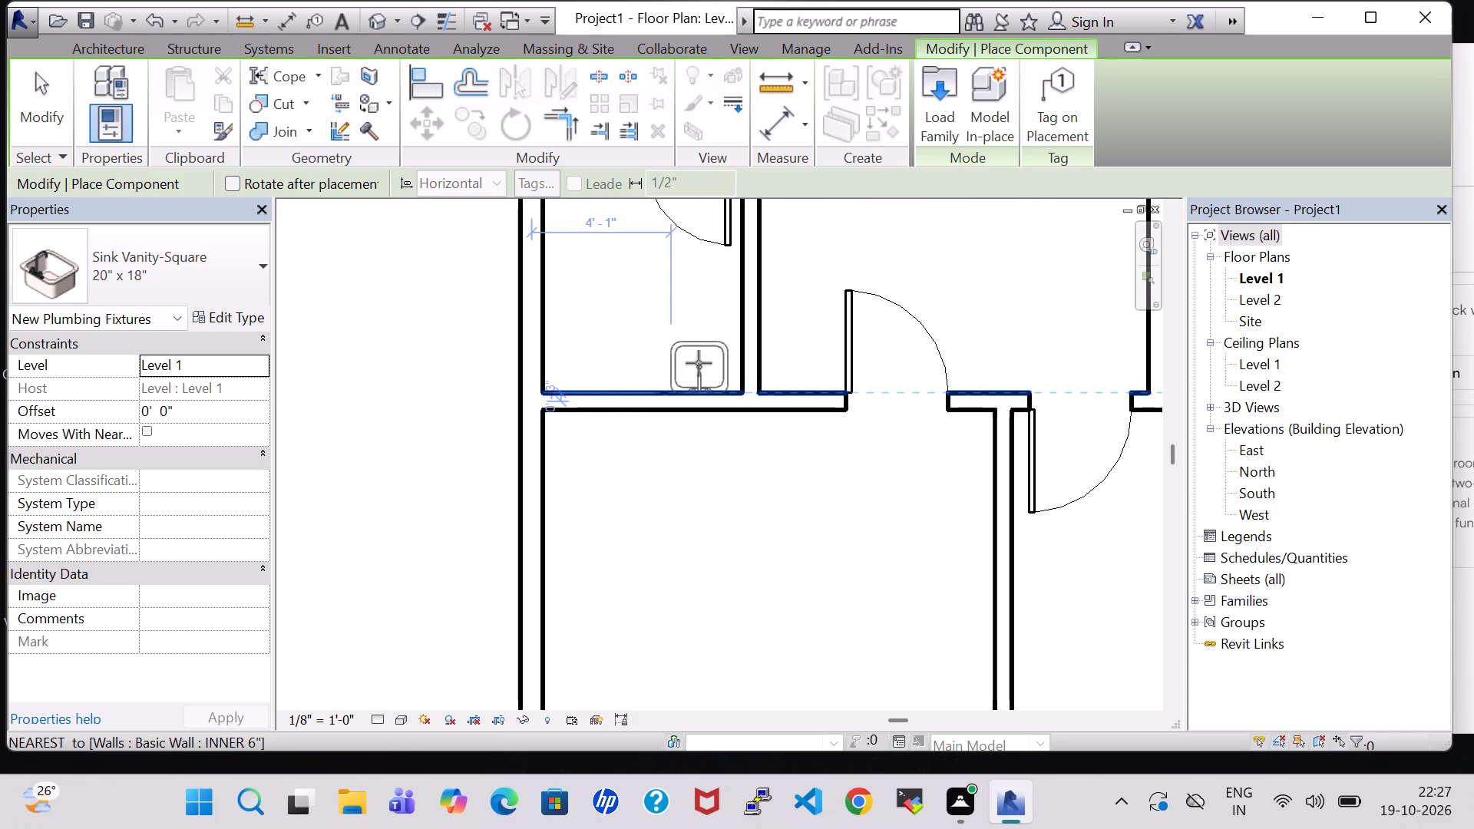
left_click(699, 363)
key("Escape")
key("Escape")
Place a matching Toilet-Domestic-3D west of the new sink, backed against the south wall of the small room south of GUEST ROOM.
scroll(685, 331, "down", 2)
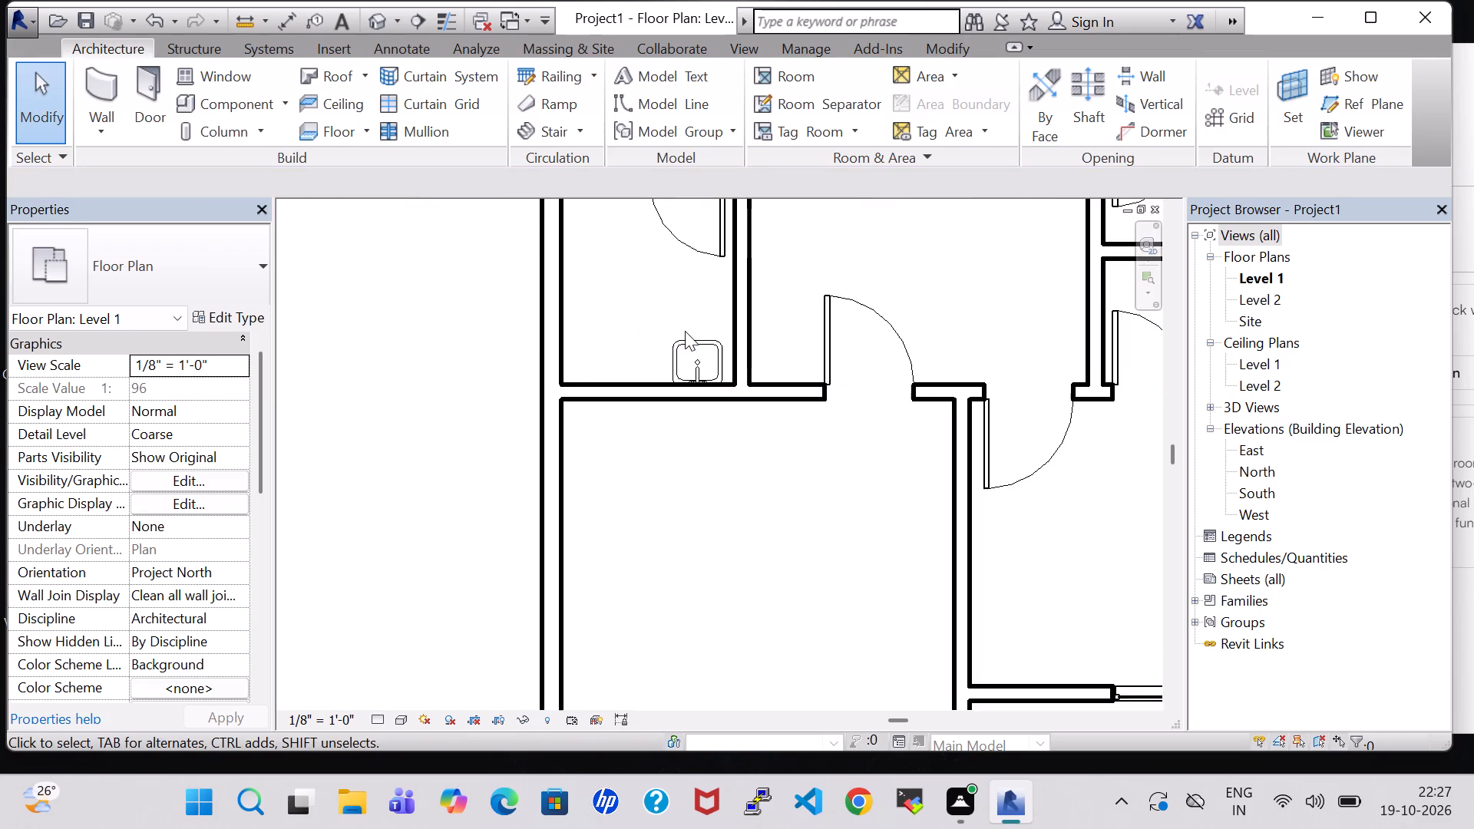
scroll(685, 331, "down", 6)
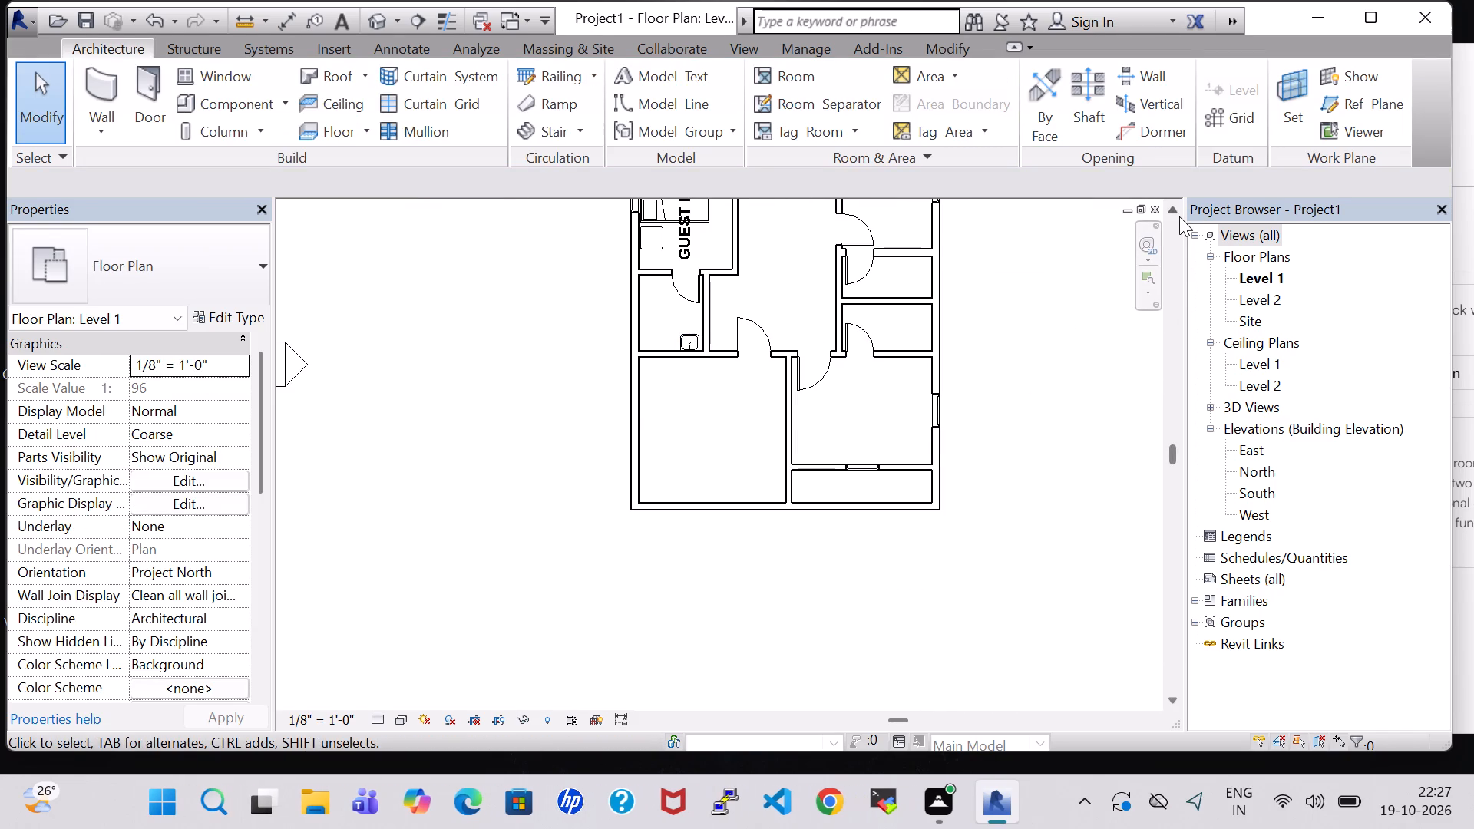
double_click(1172, 212)
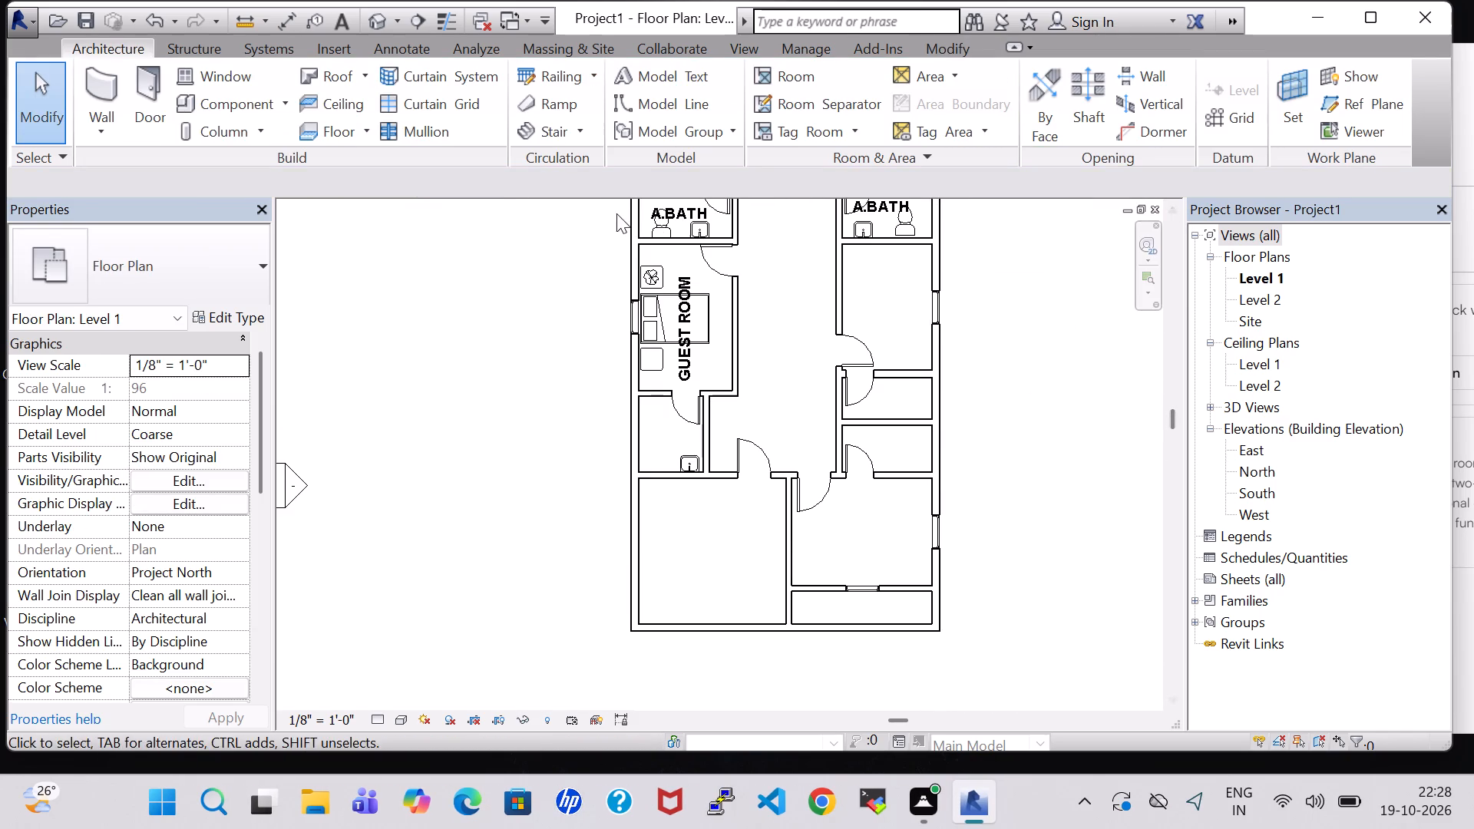
scroll(665, 227, "up", 1)
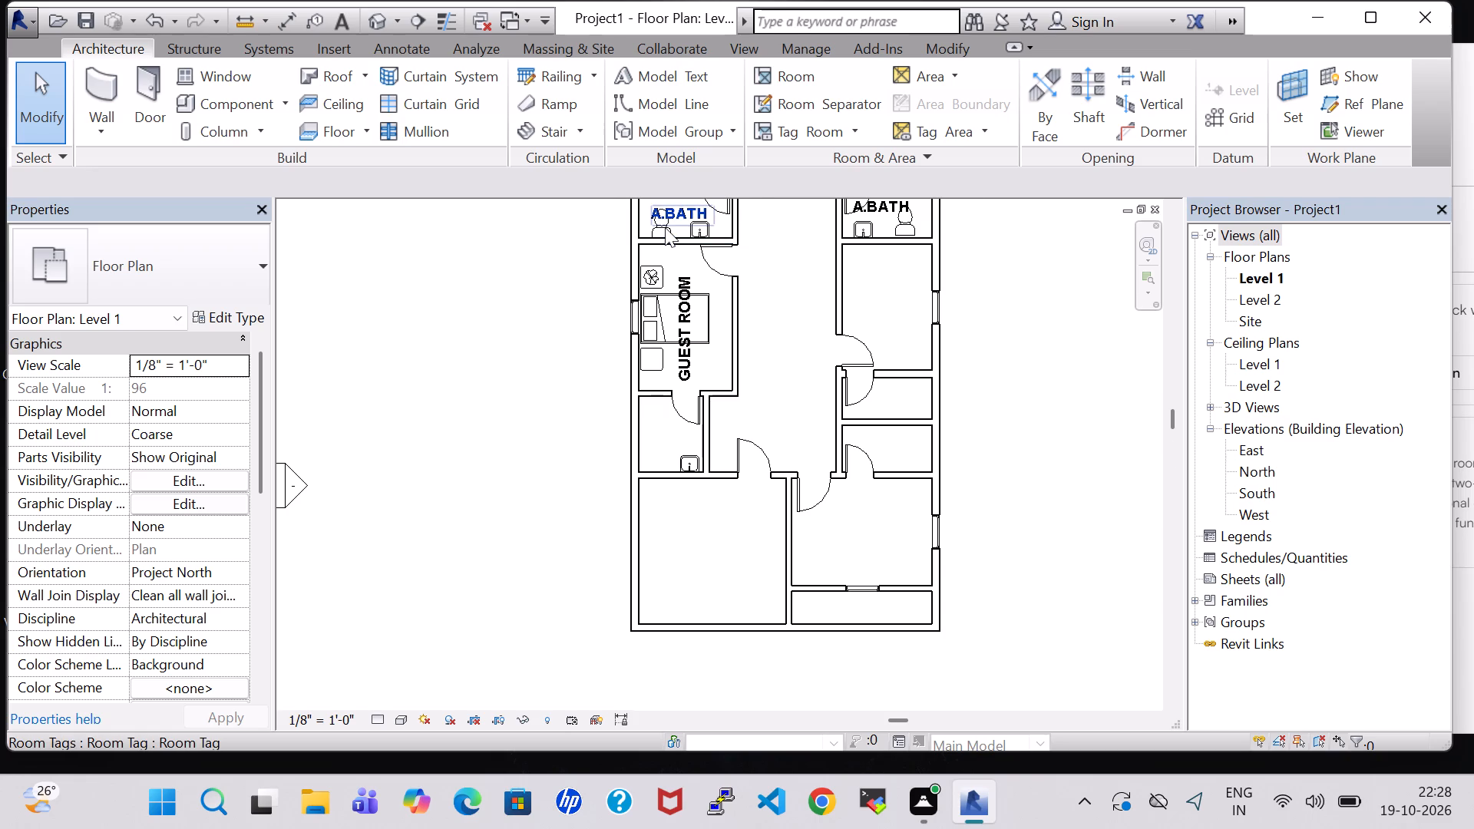
scroll(665, 227, "up", 4)
left_click(669, 239)
right_click(669, 239)
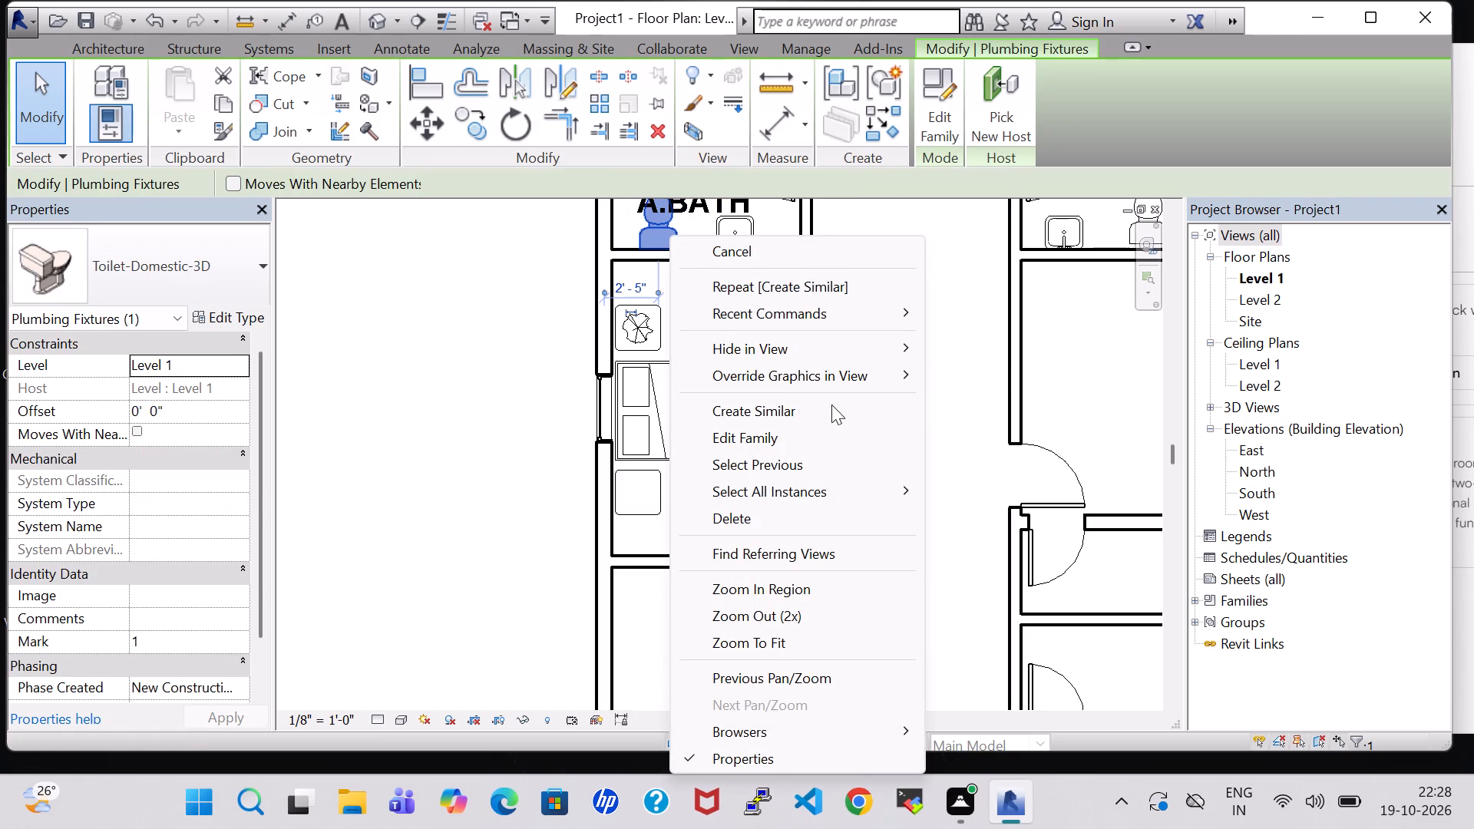
left_click(828, 411)
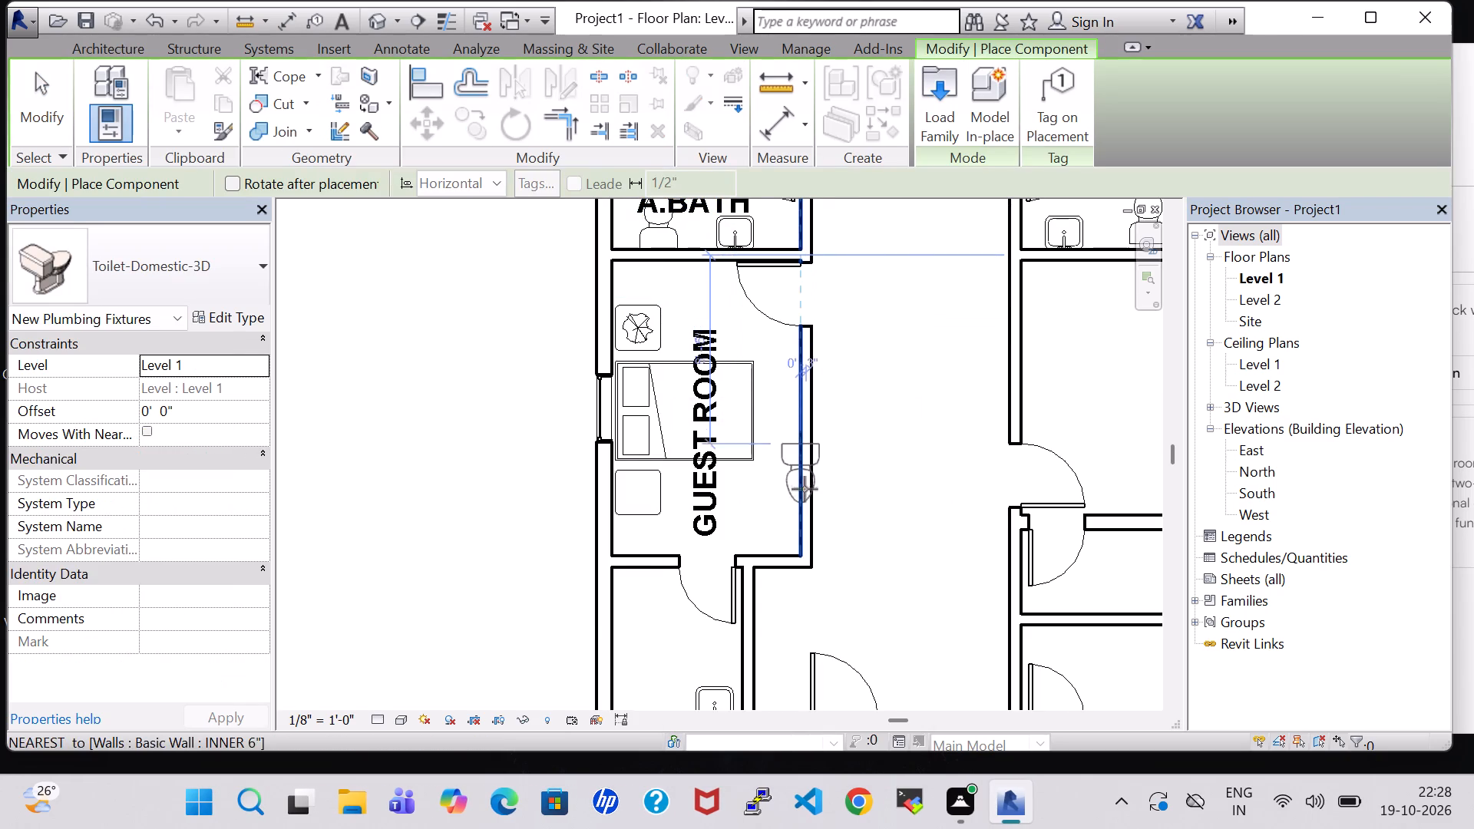
key("space")
key("space")
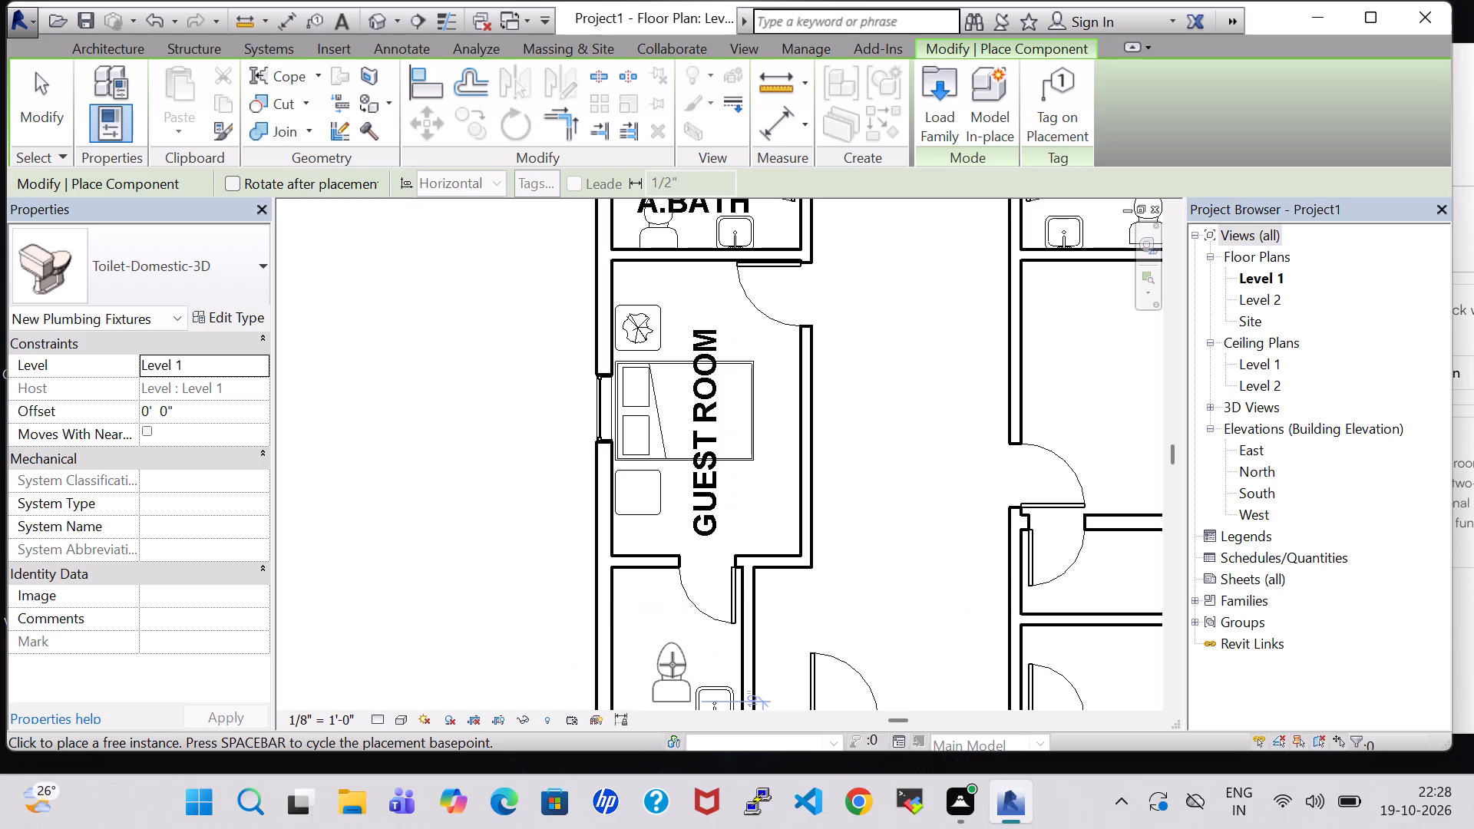
scroll(673, 665, "down", 2)
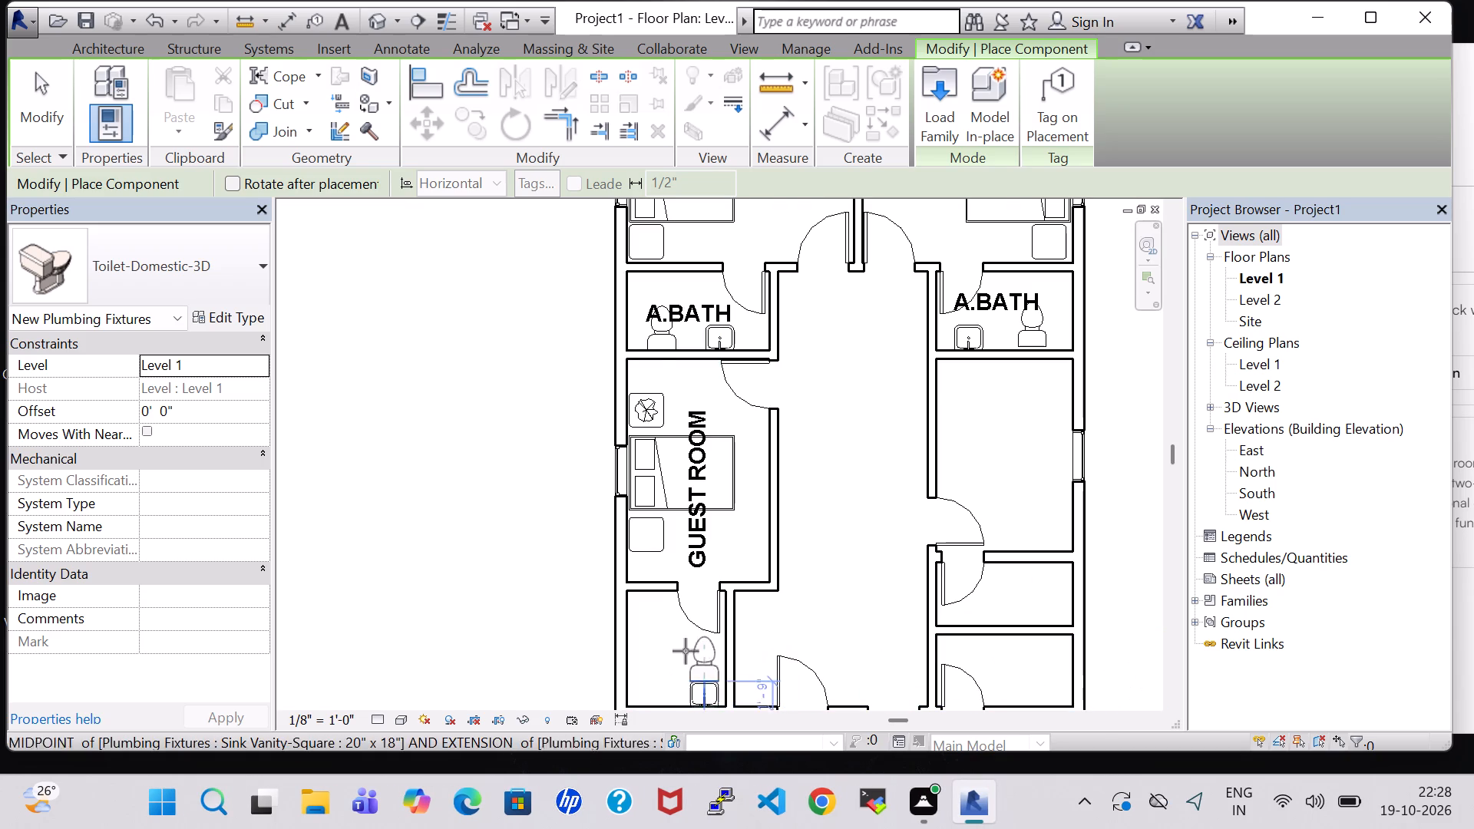
left_click(664, 675)
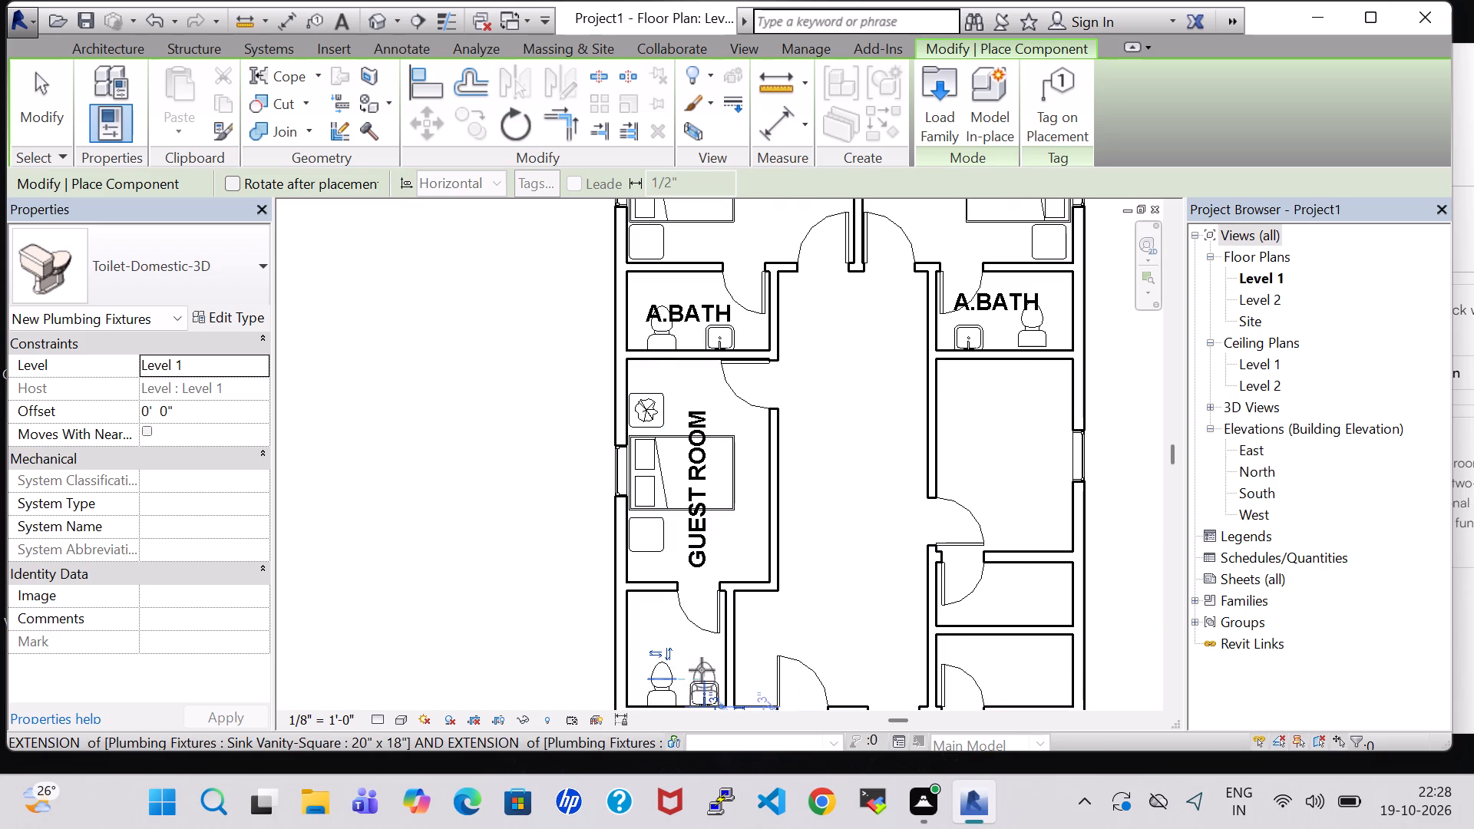
key("Escape")
key("Escape")
left_click(665, 683)
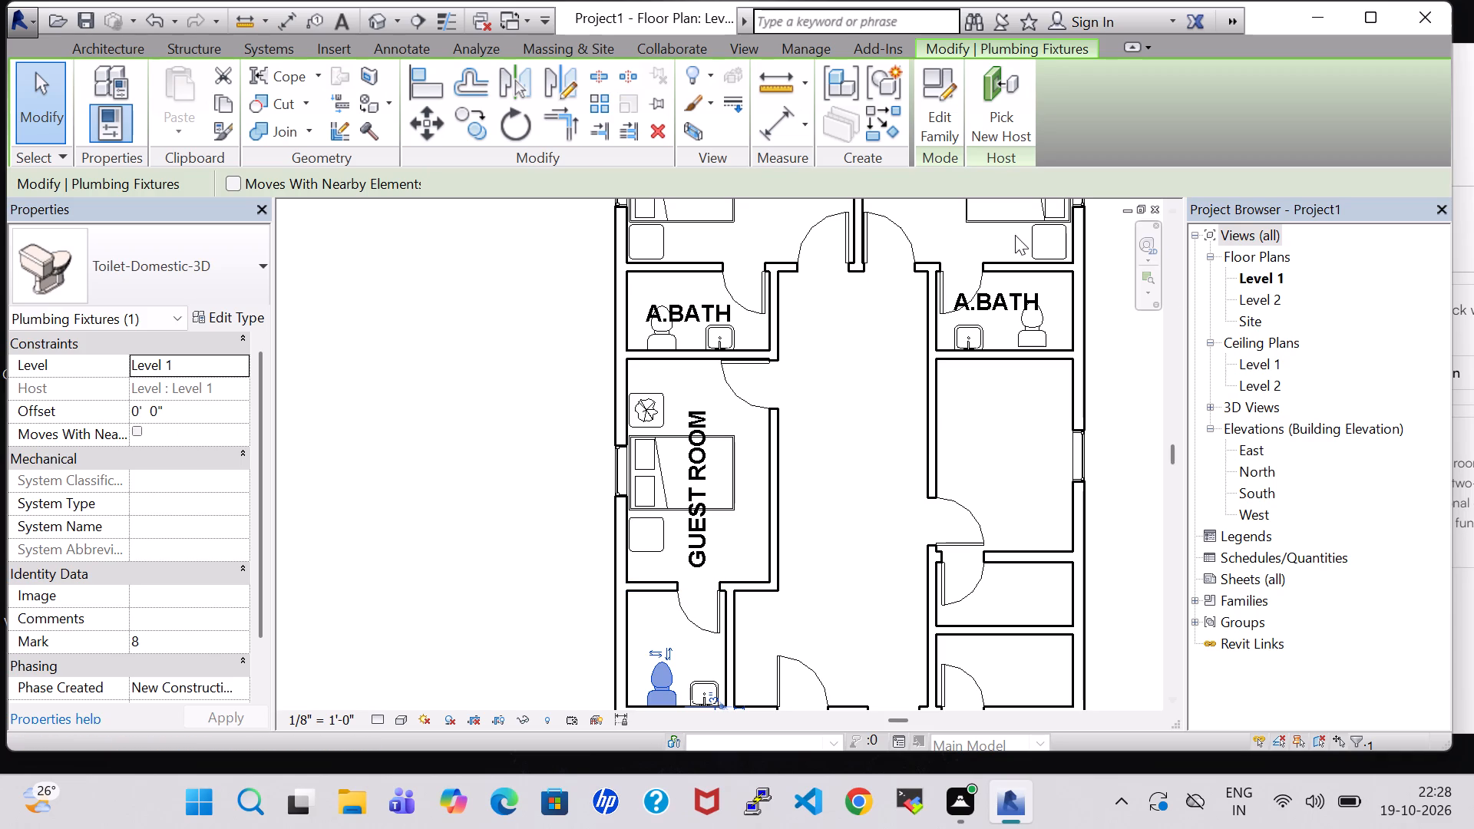
In the 3D view, place a matching round floor drain on the Level 1 work plane in the new toilet room.
left_click(372, 17)
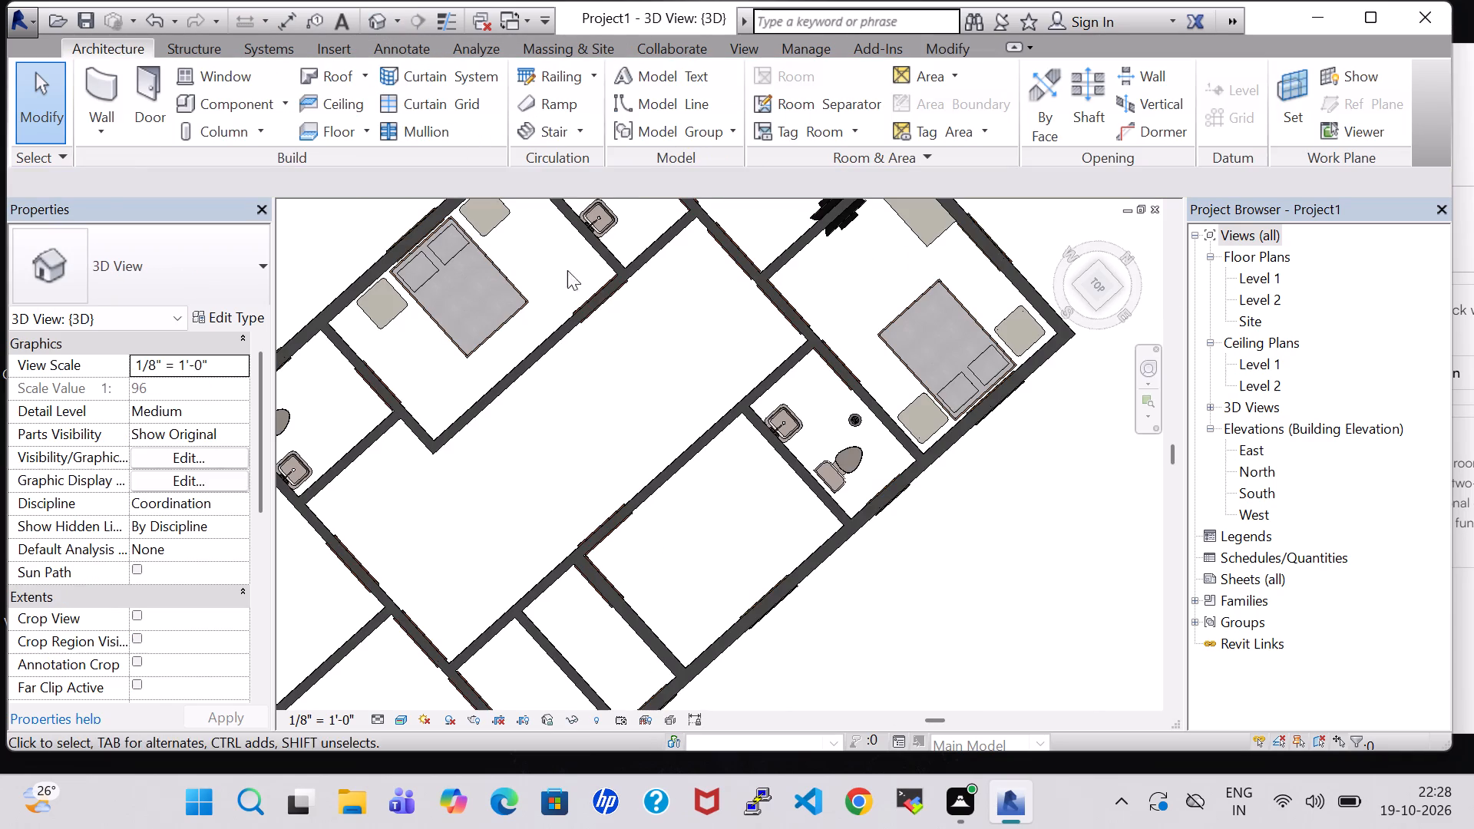
left_click(860, 418)
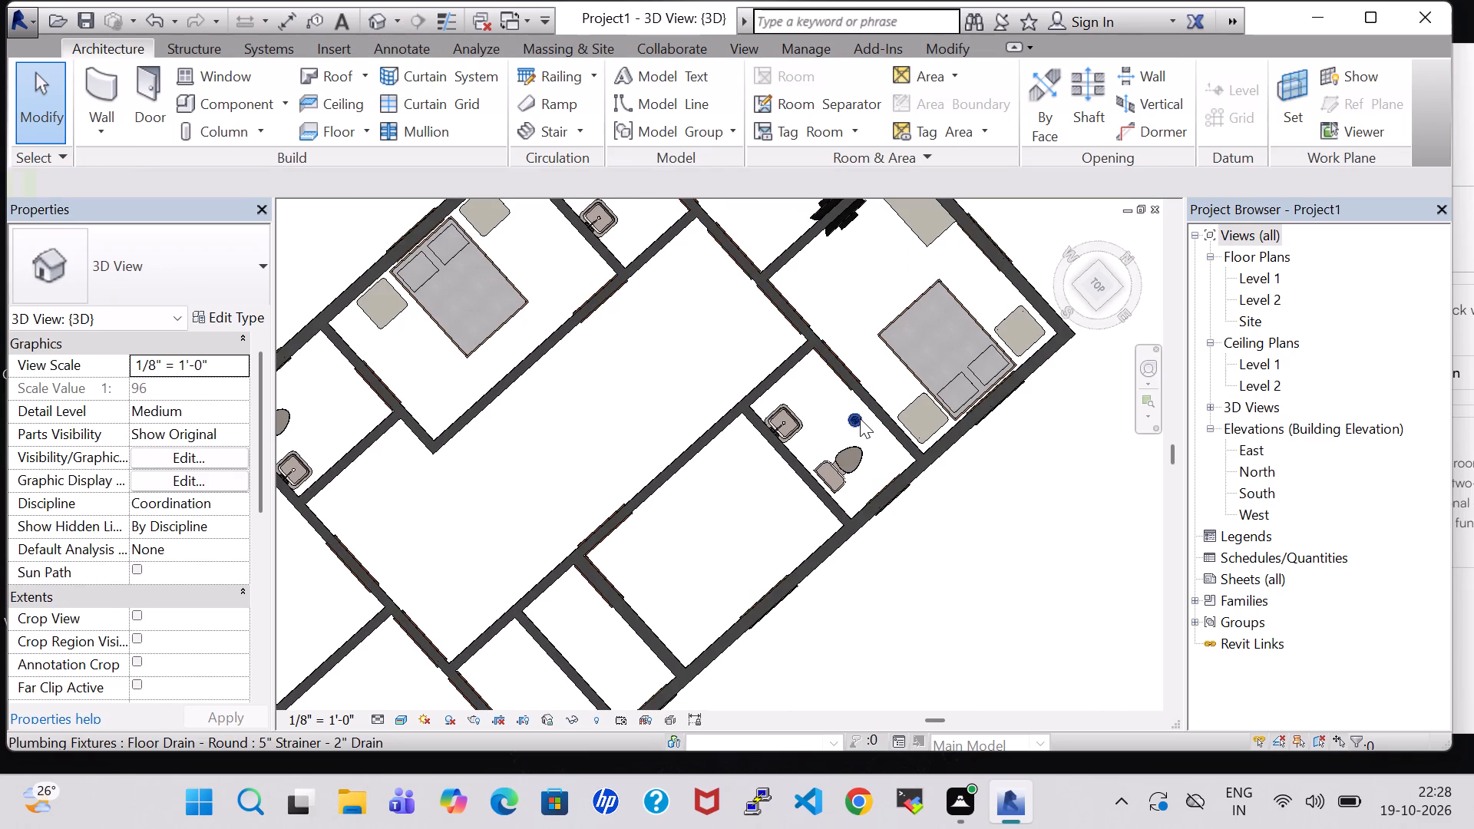
right_click(860, 418)
left_click(967, 416)
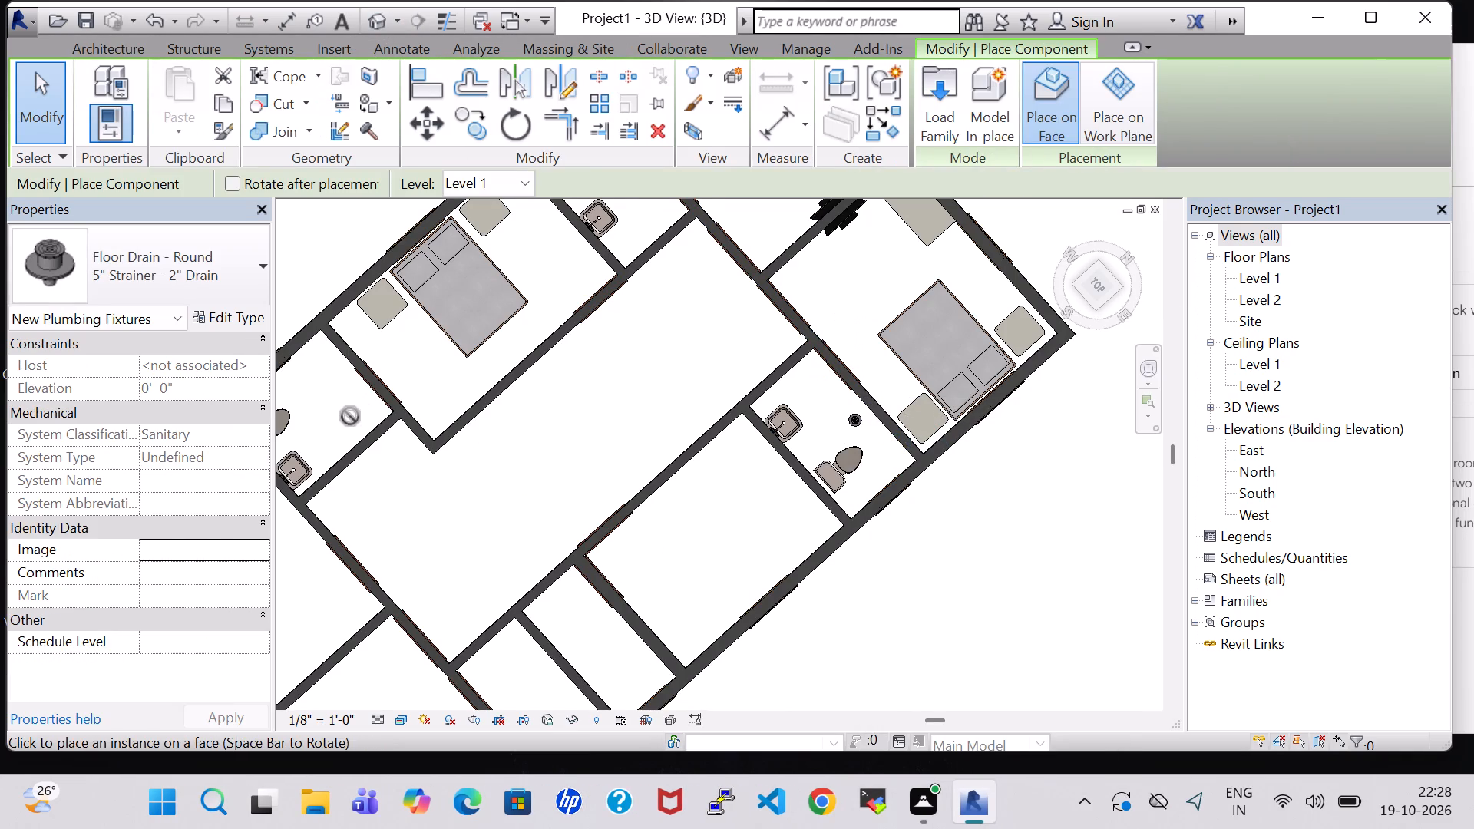
left_click(1110, 111)
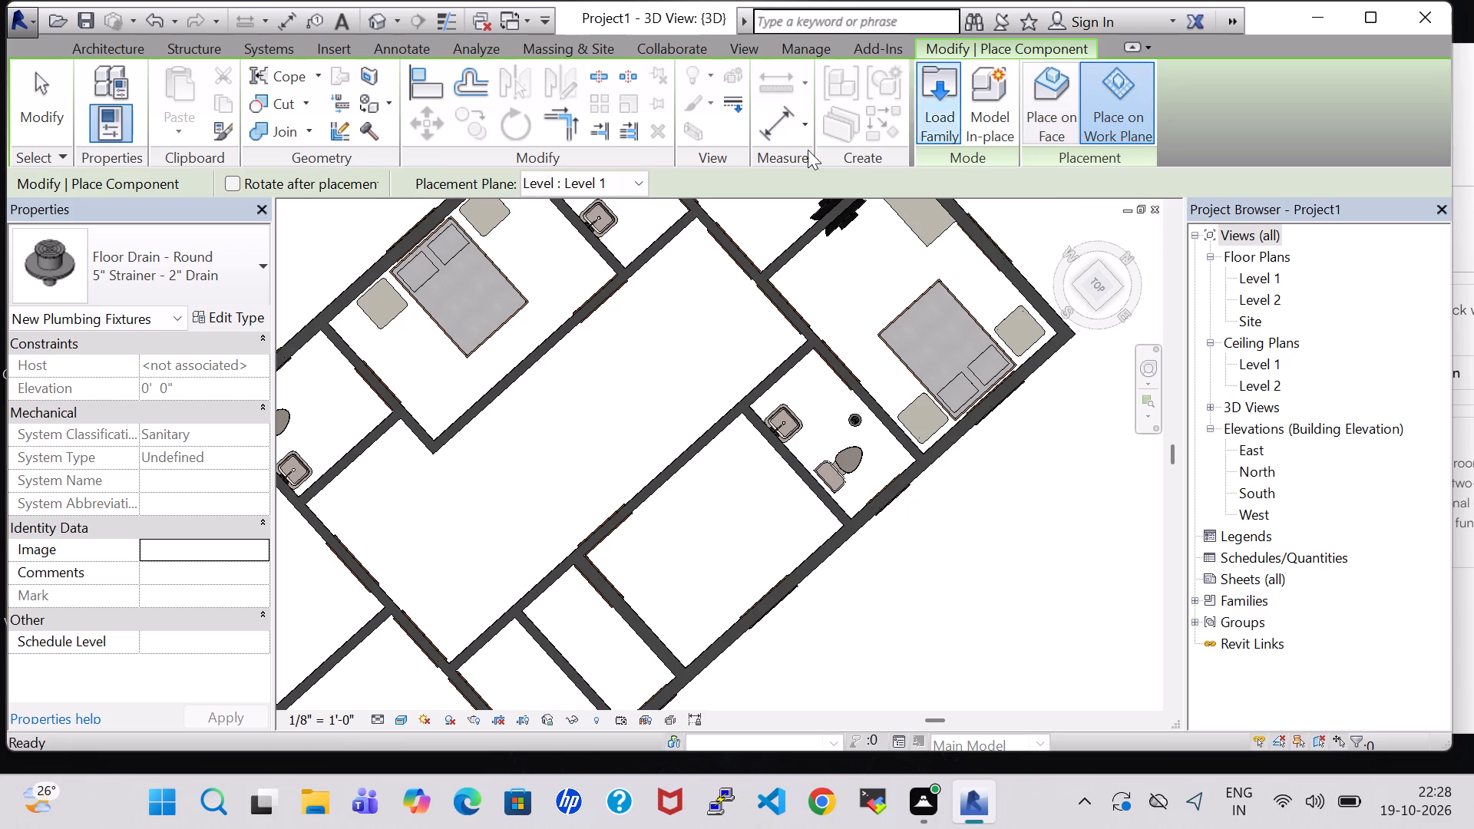
left_click(320, 372)
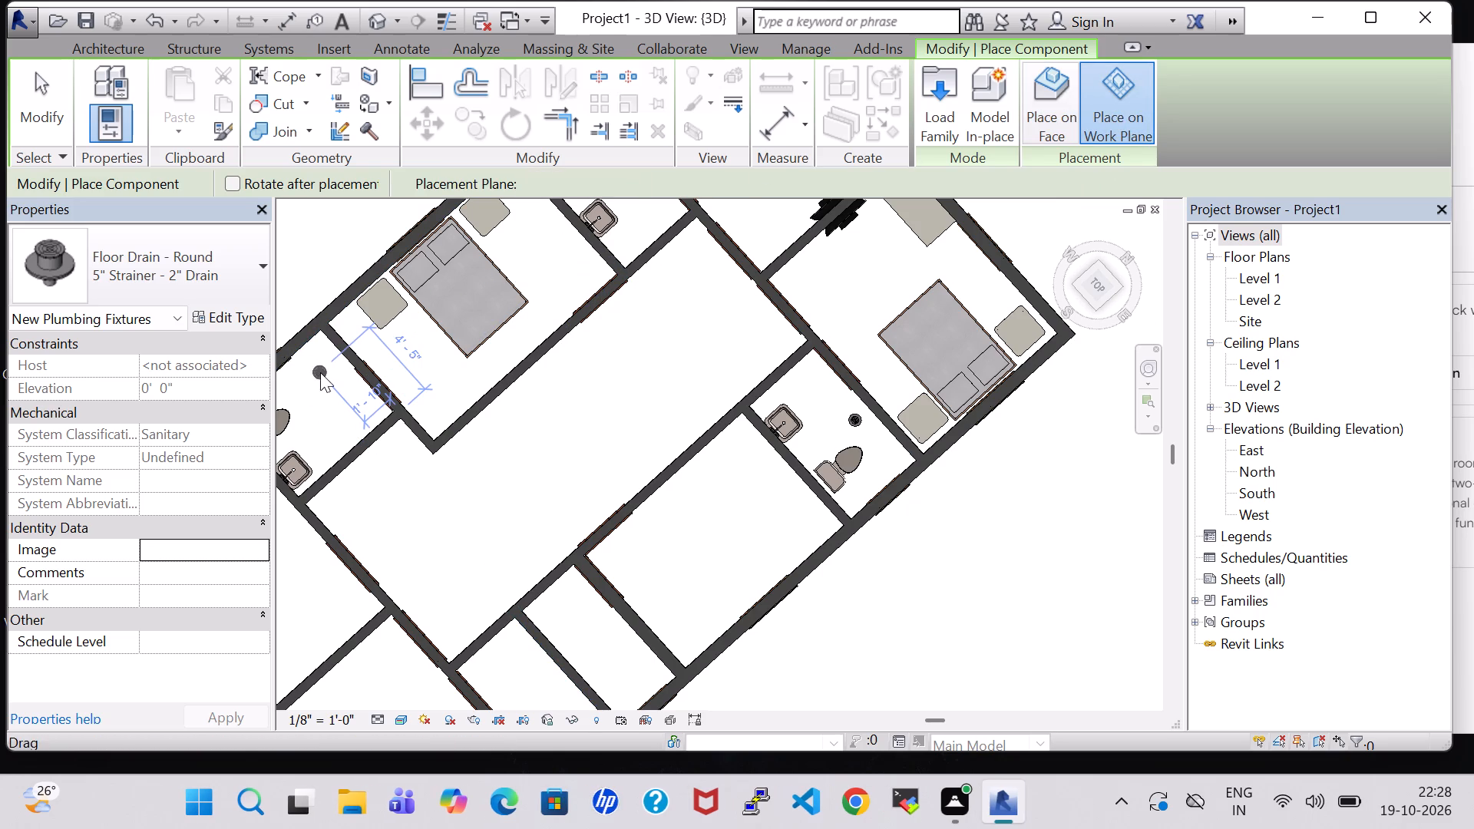
key("Escape")
key("Escape")
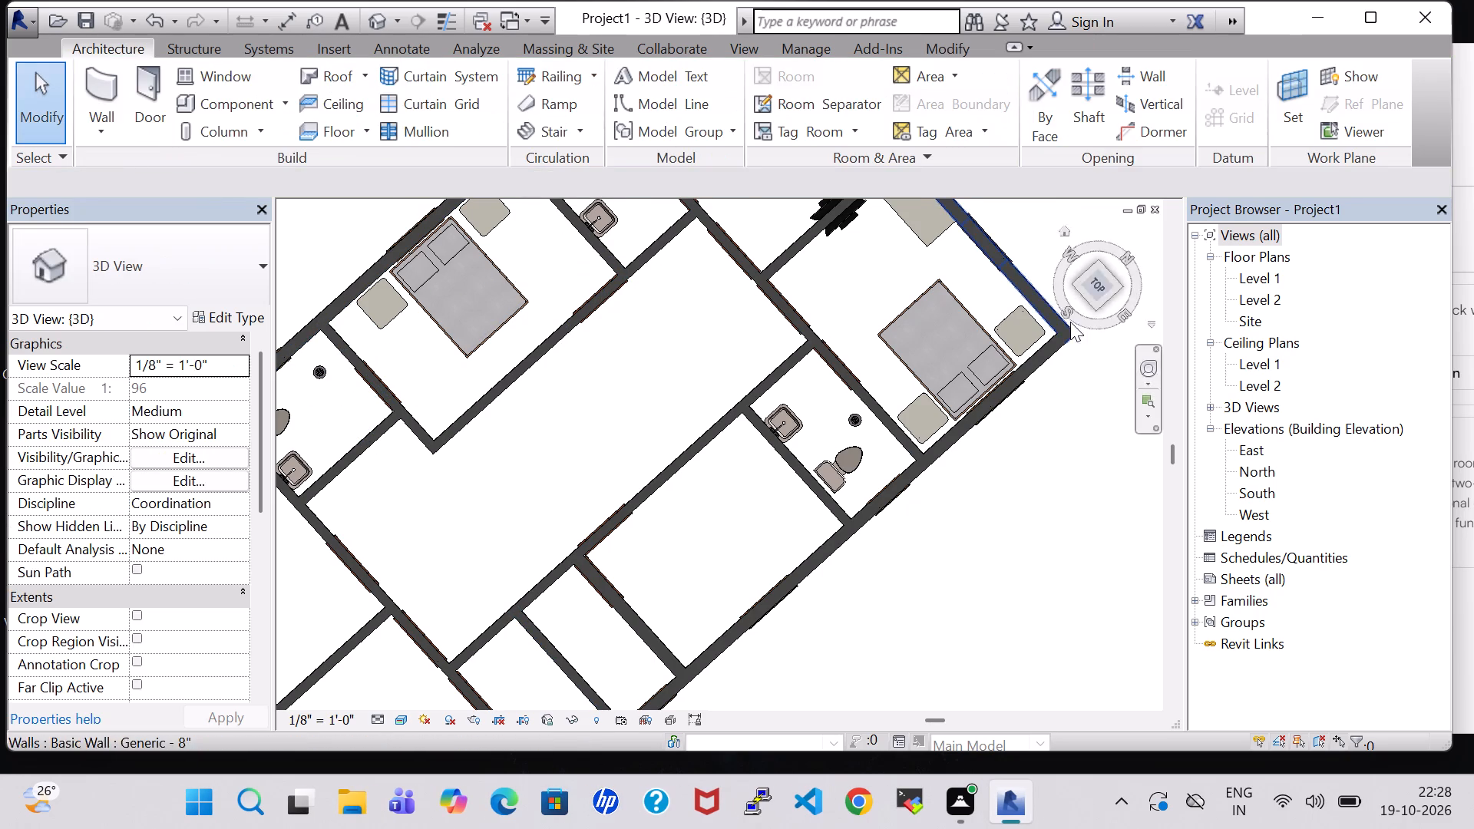
On the Level 1 floor plan, place a tagged room in the small bathroom south of GUEST ROOM.
double_click(1246, 279)
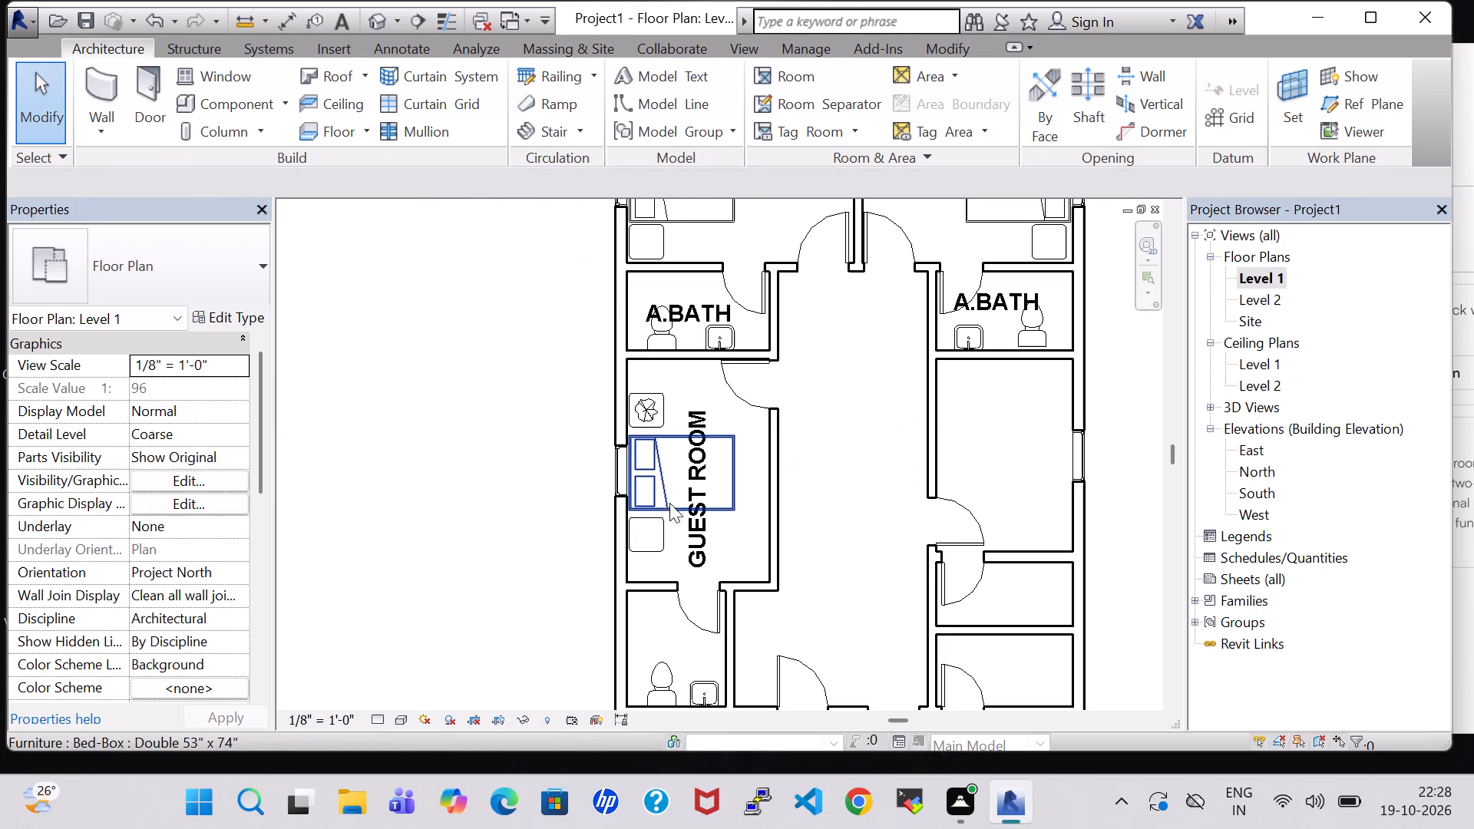
left_click(795, 64)
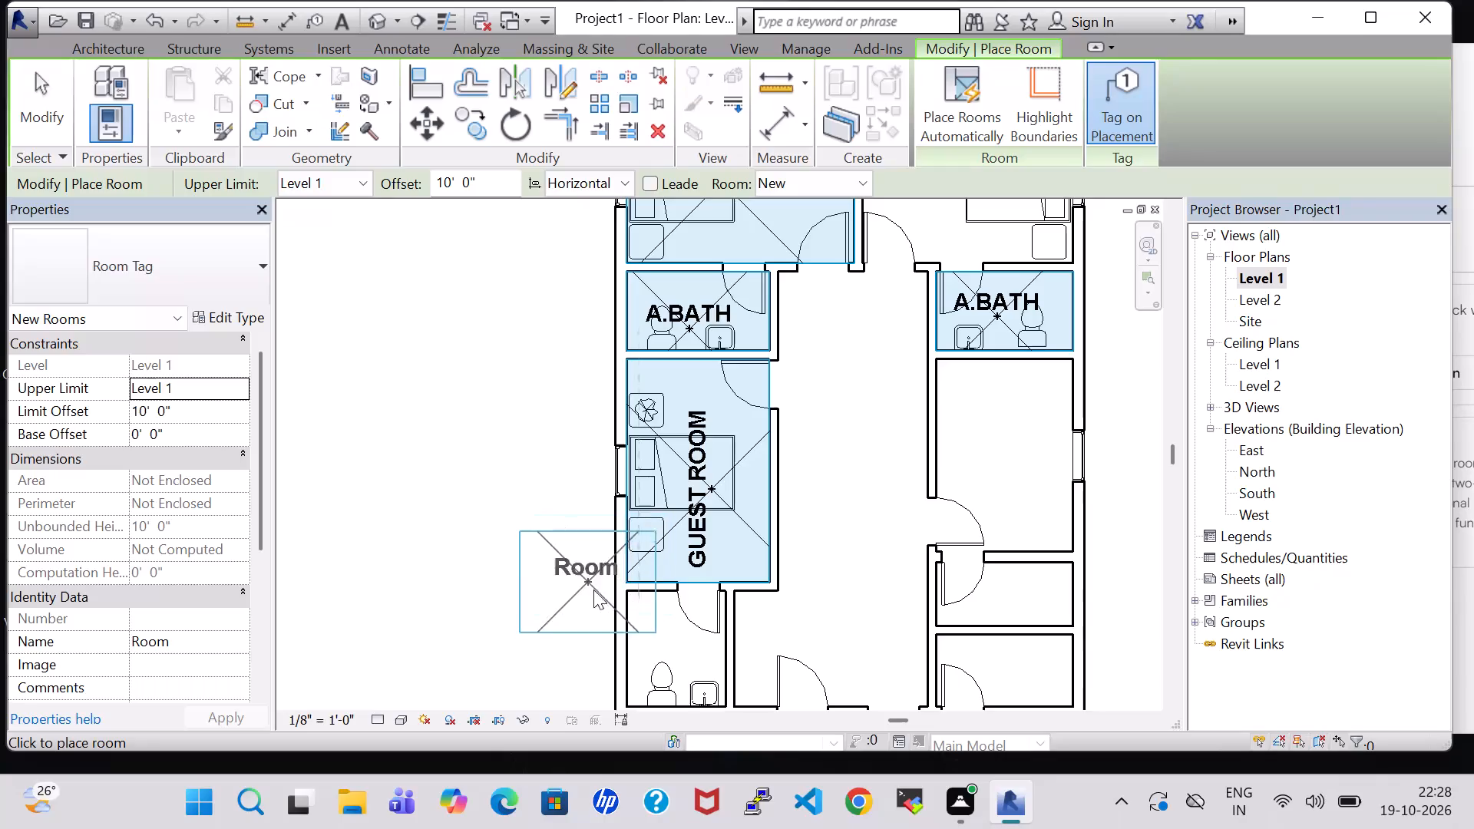
left_click(671, 646)
key("Escape")
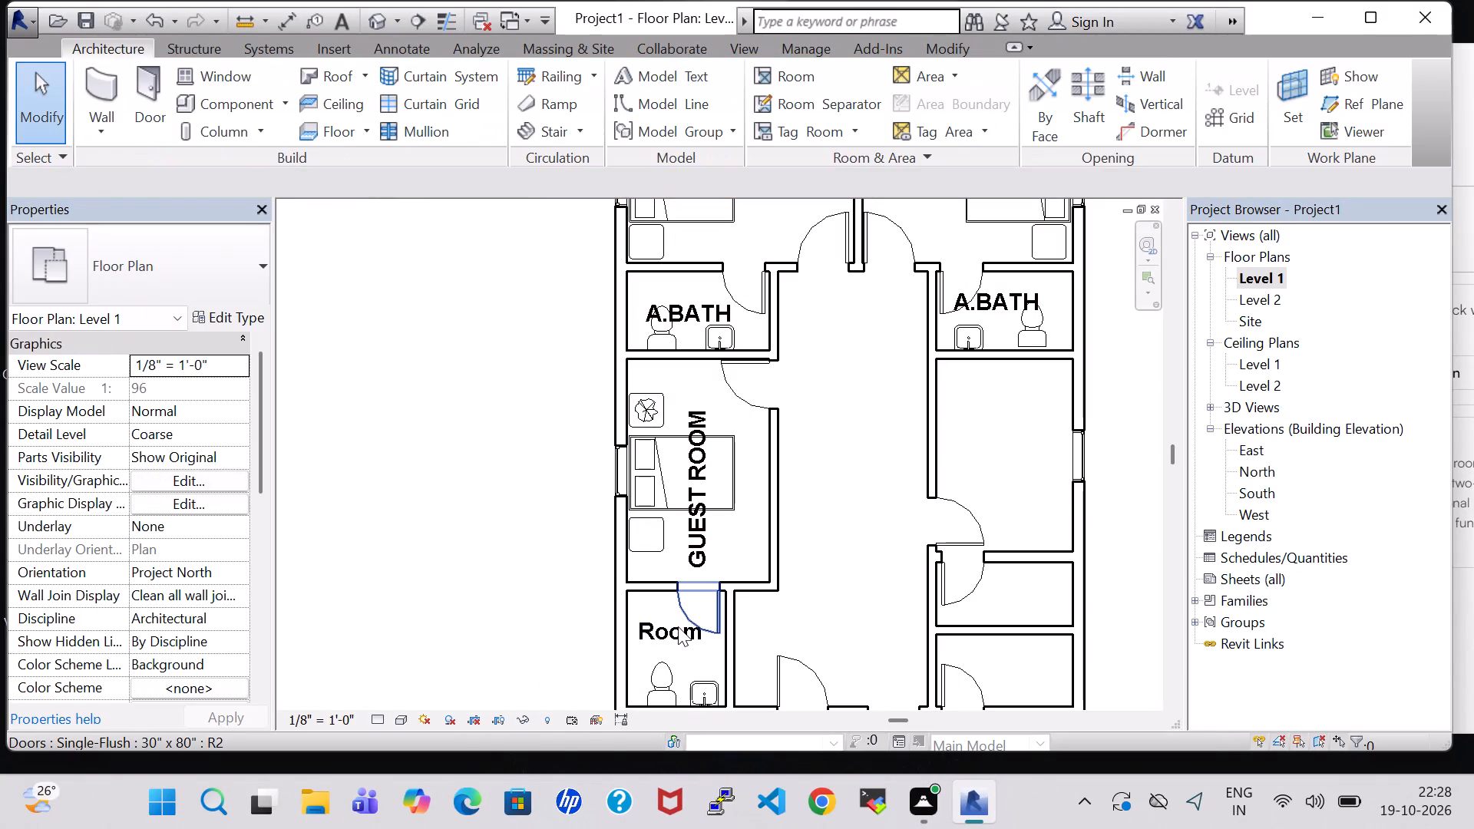
Rename the new room tag as TOILET.
left_click(678, 626)
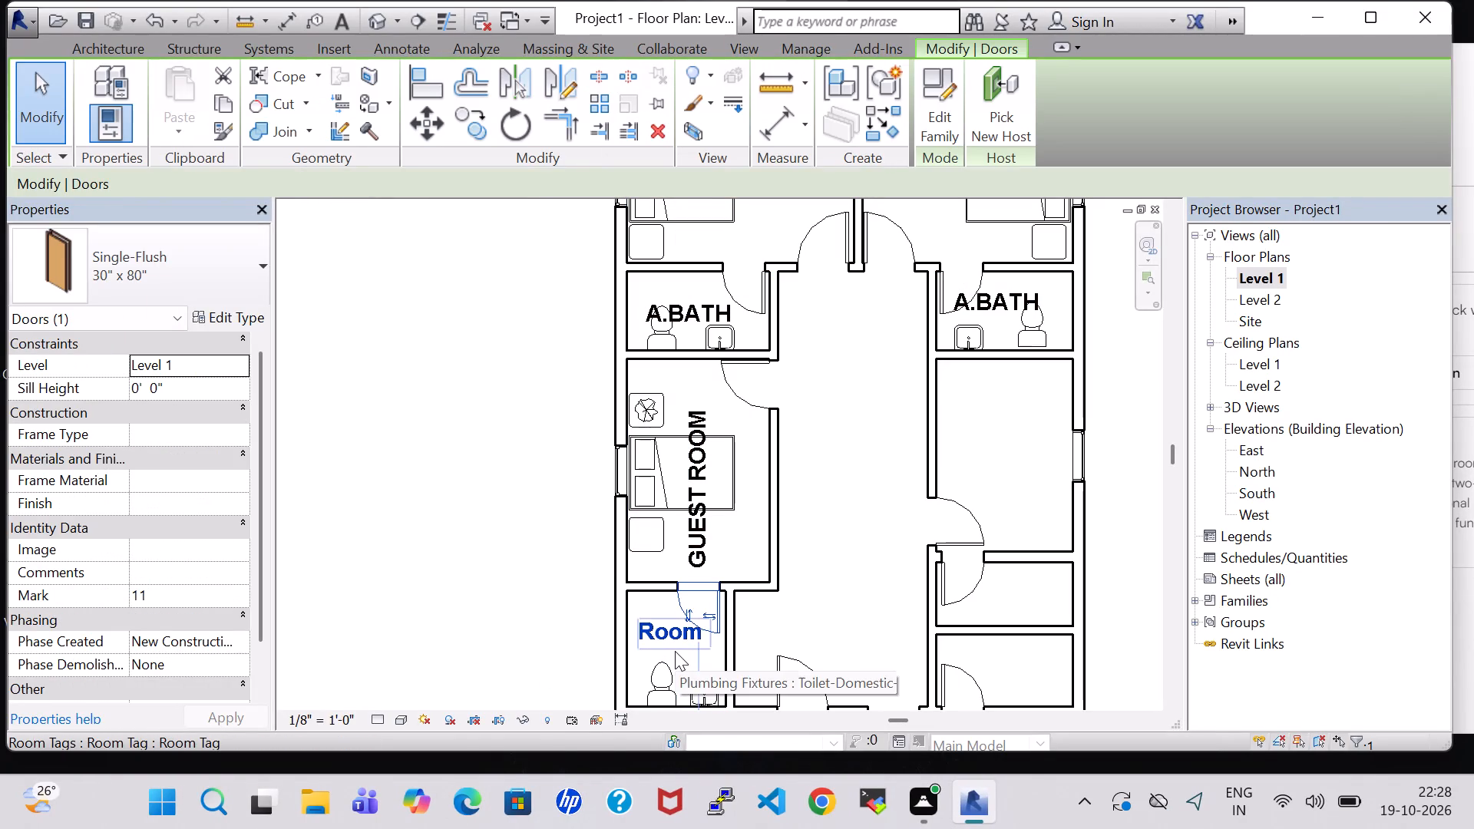
left_click(681, 638)
key("Escape")
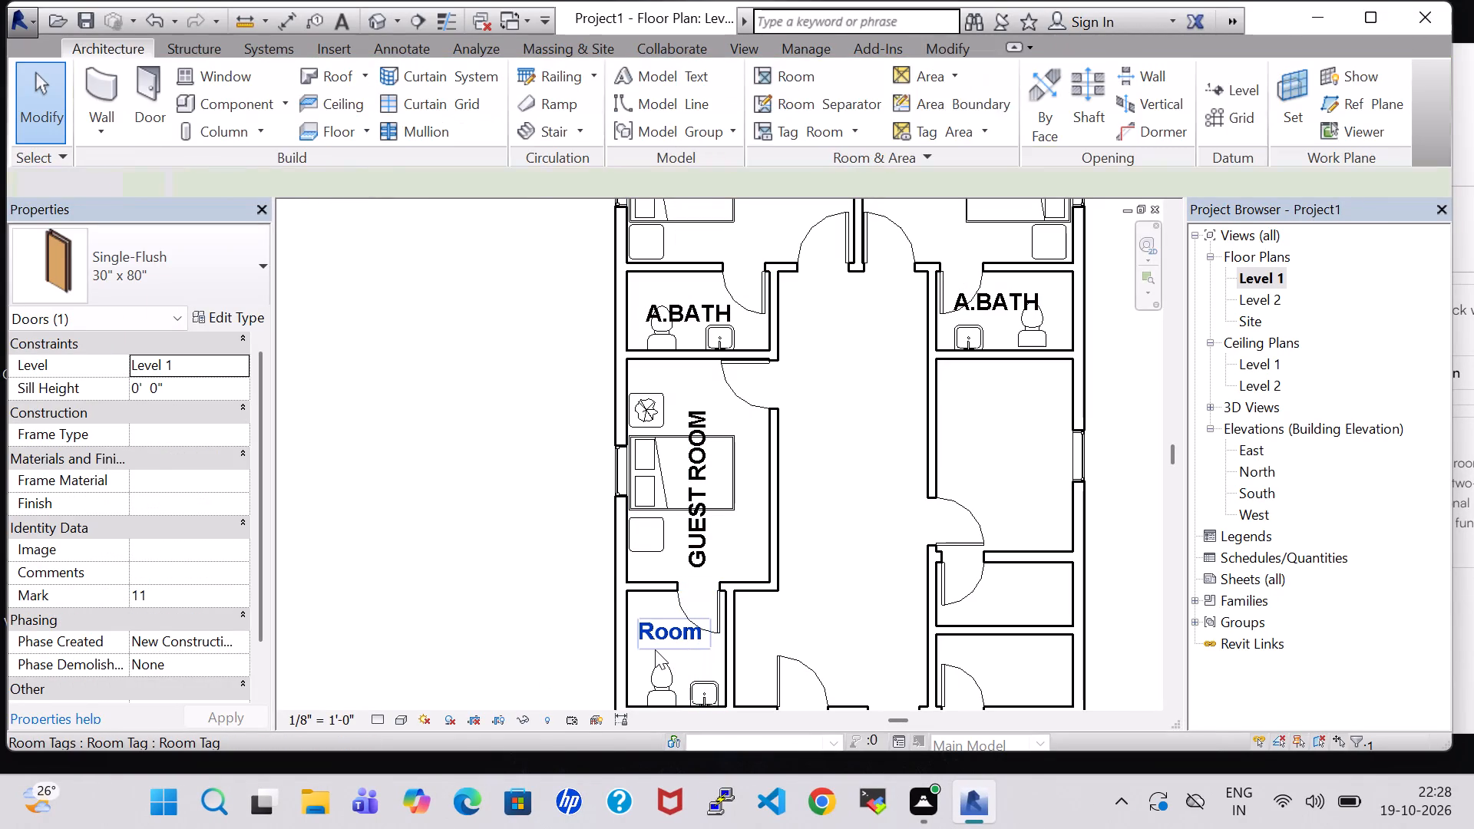
double_click(655, 639)
key("BackSpace")
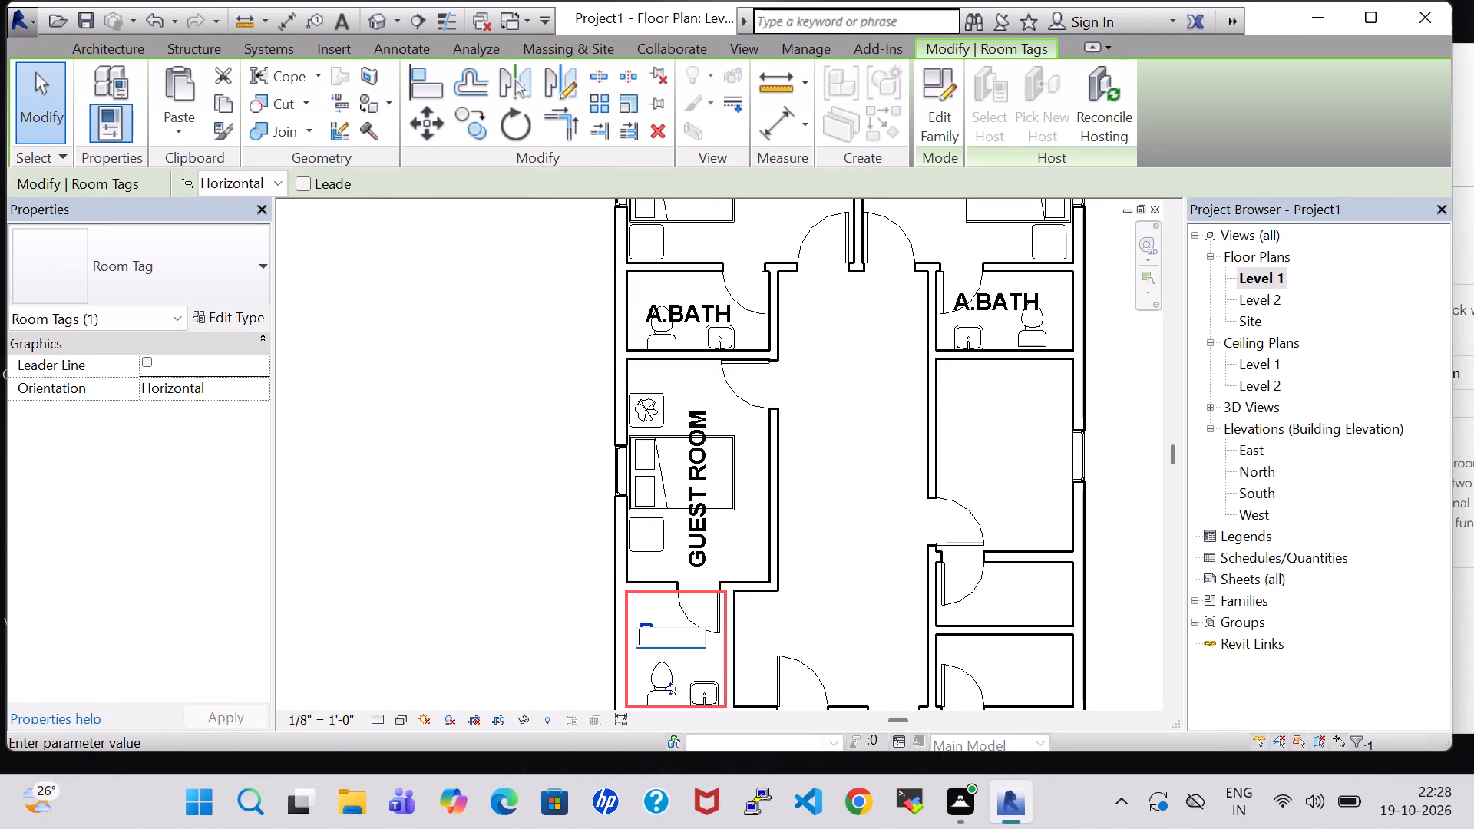
type("TOILET")
key("Return")
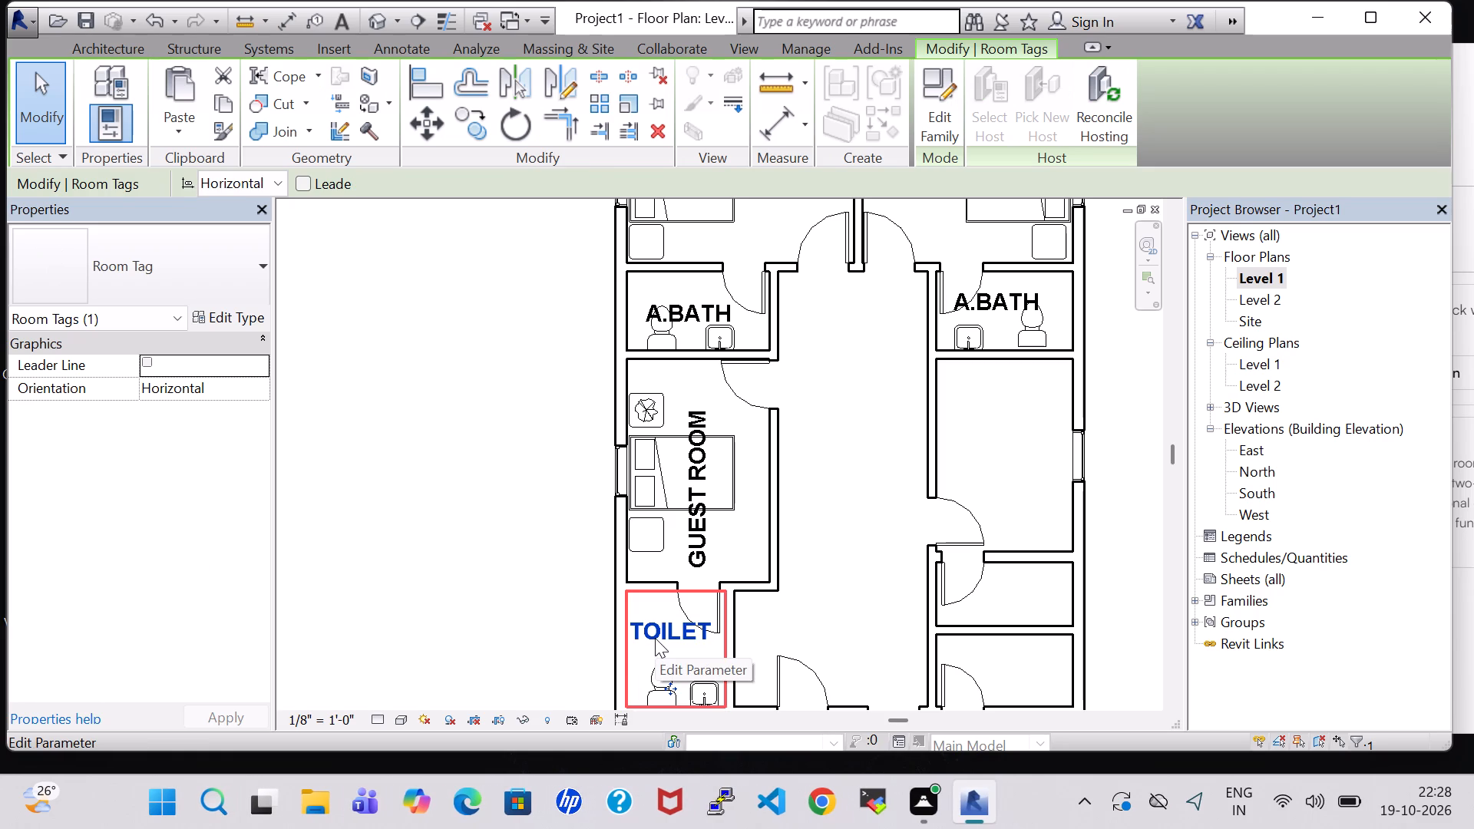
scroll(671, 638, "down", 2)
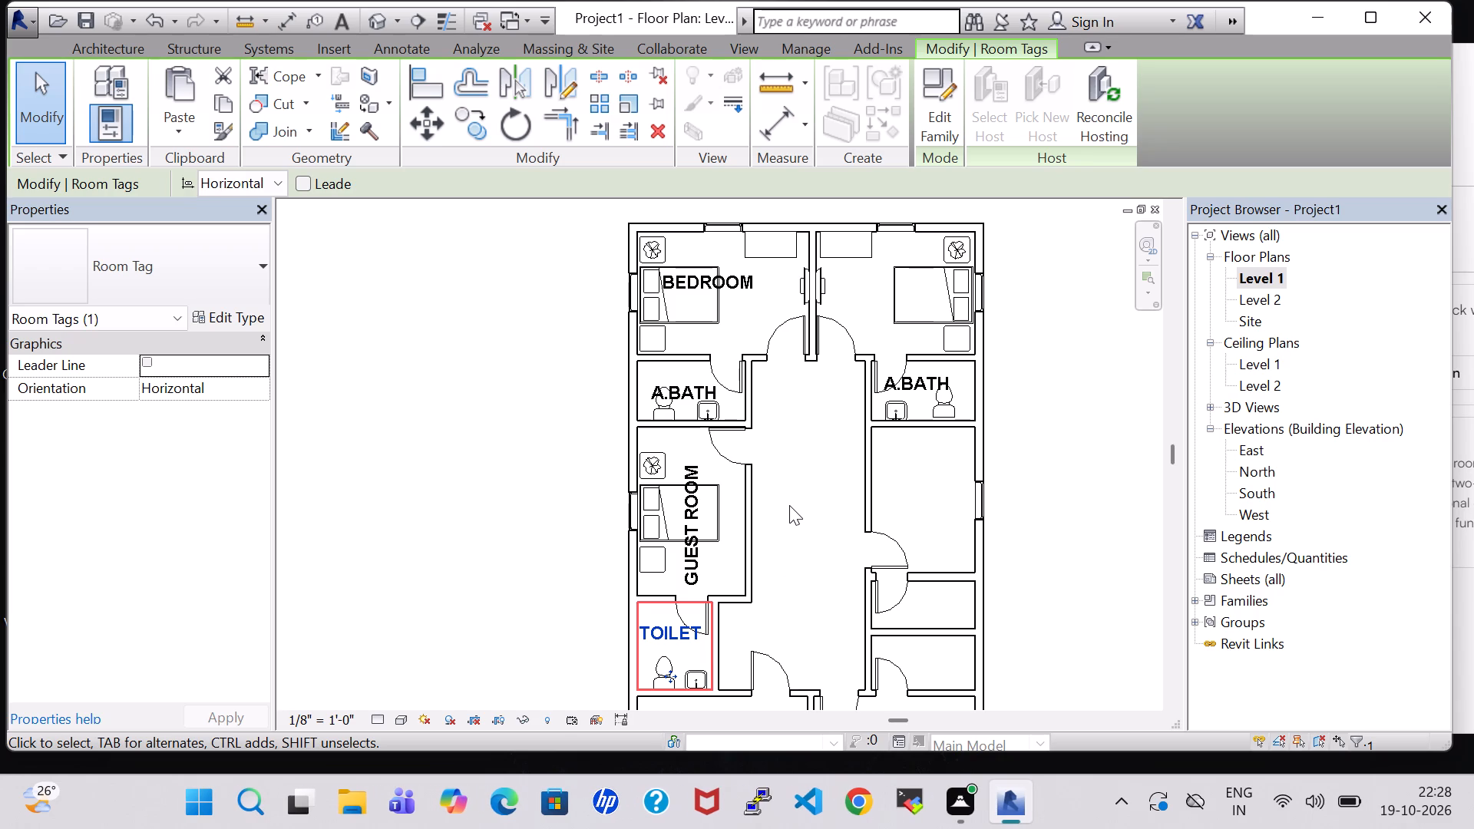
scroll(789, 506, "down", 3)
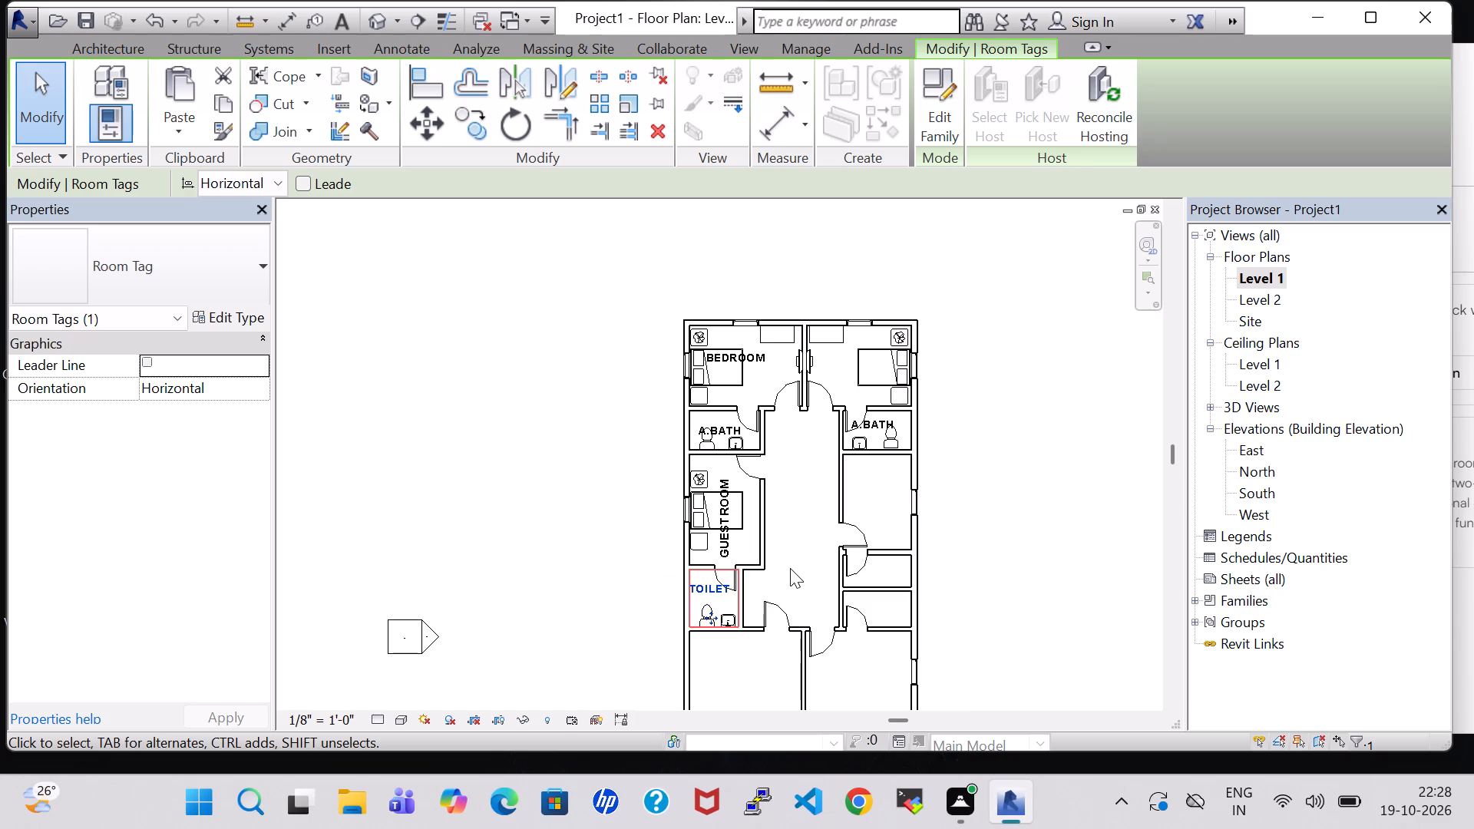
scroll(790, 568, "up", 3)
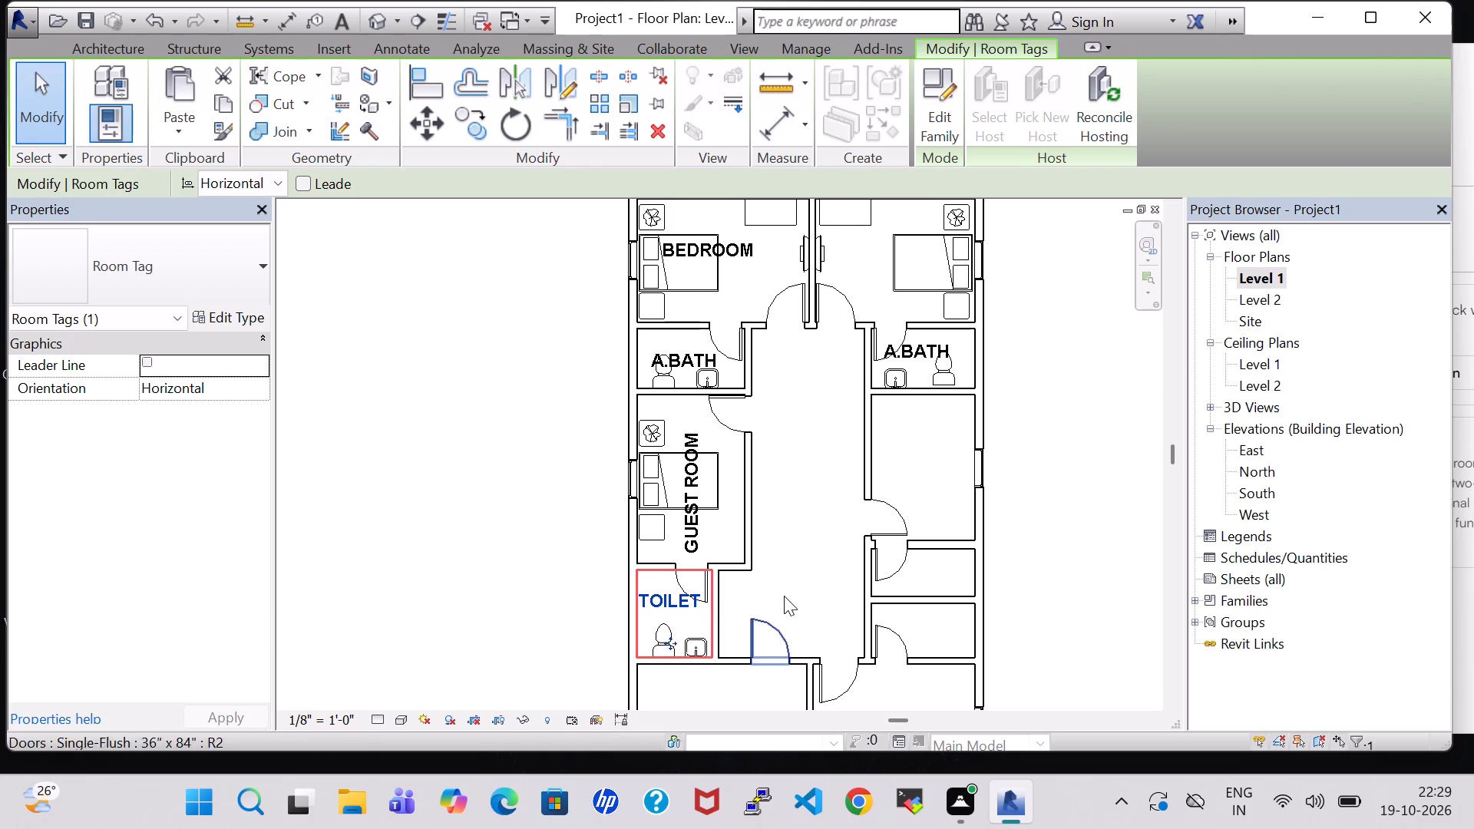
Place a matching Toilet-Domestic-3D in the small bathroom north of the southeast bedroom, rotated with its back against the east wall.
left_click(784, 593)
left_click(669, 636)
right_click(670, 636)
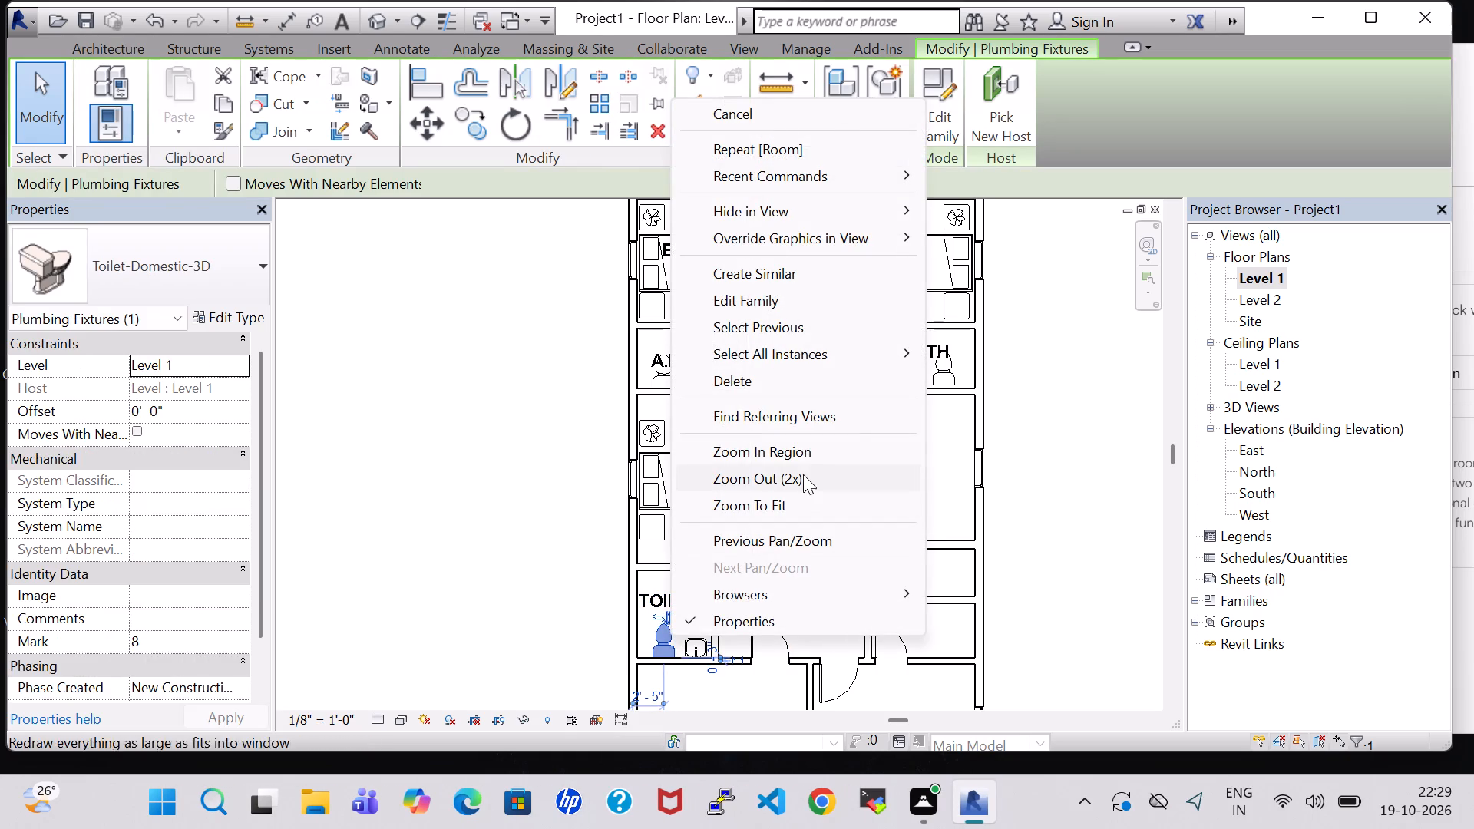
left_click(796, 276)
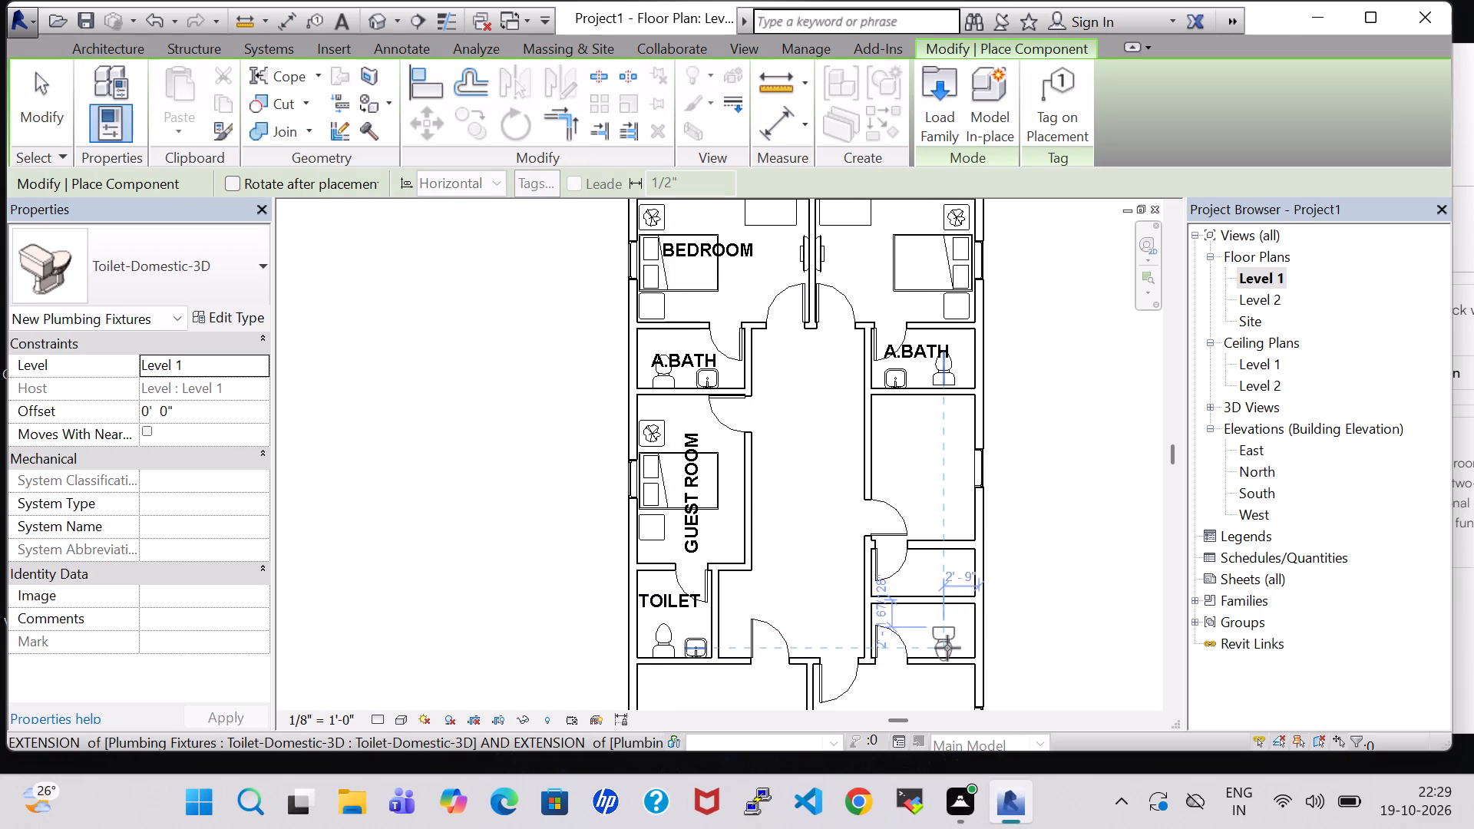
key("space")
key("space")
key("space")
key("space")
key("space")
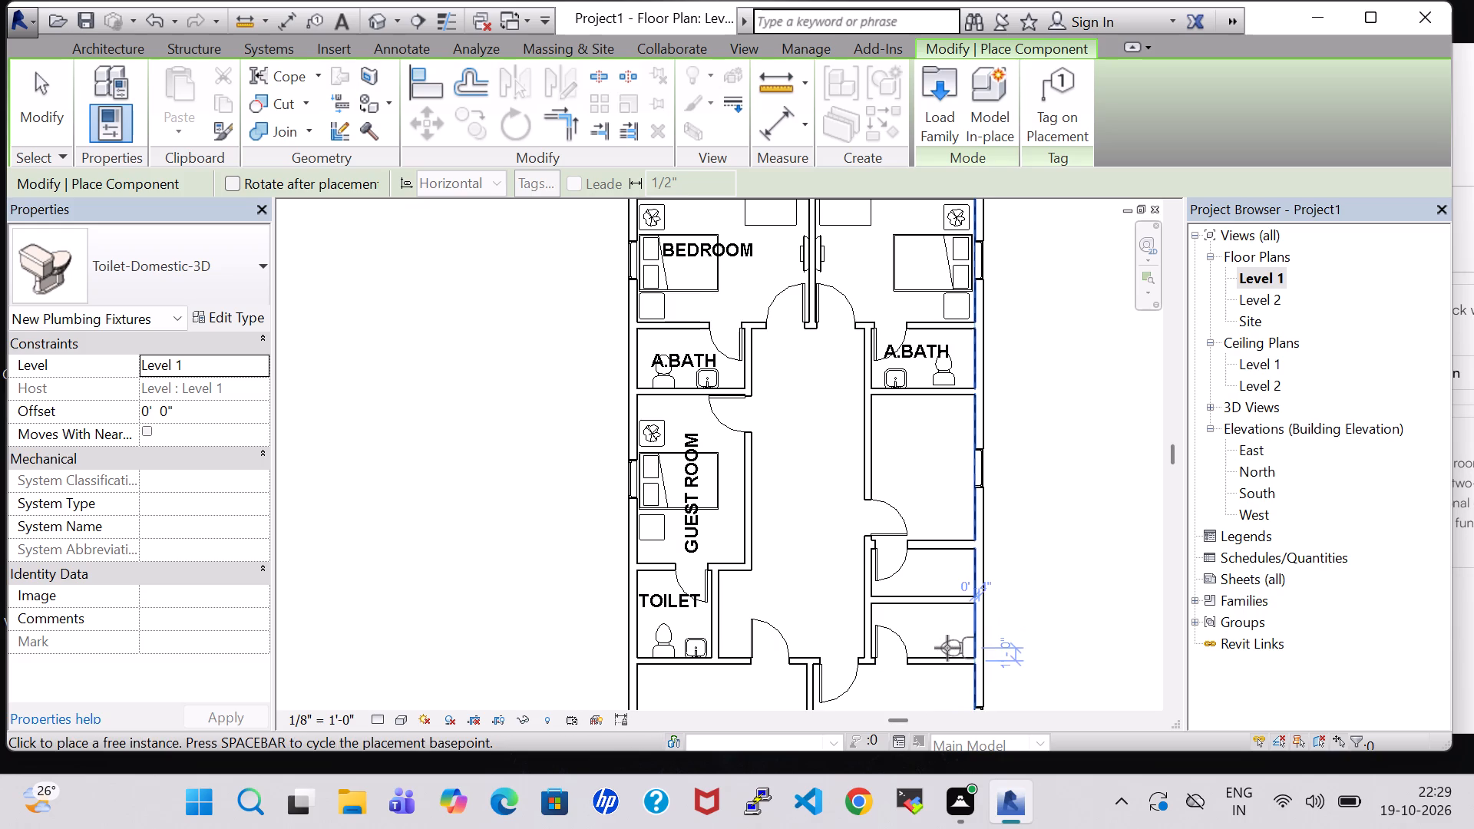
scroll(947, 648, "up", 2)
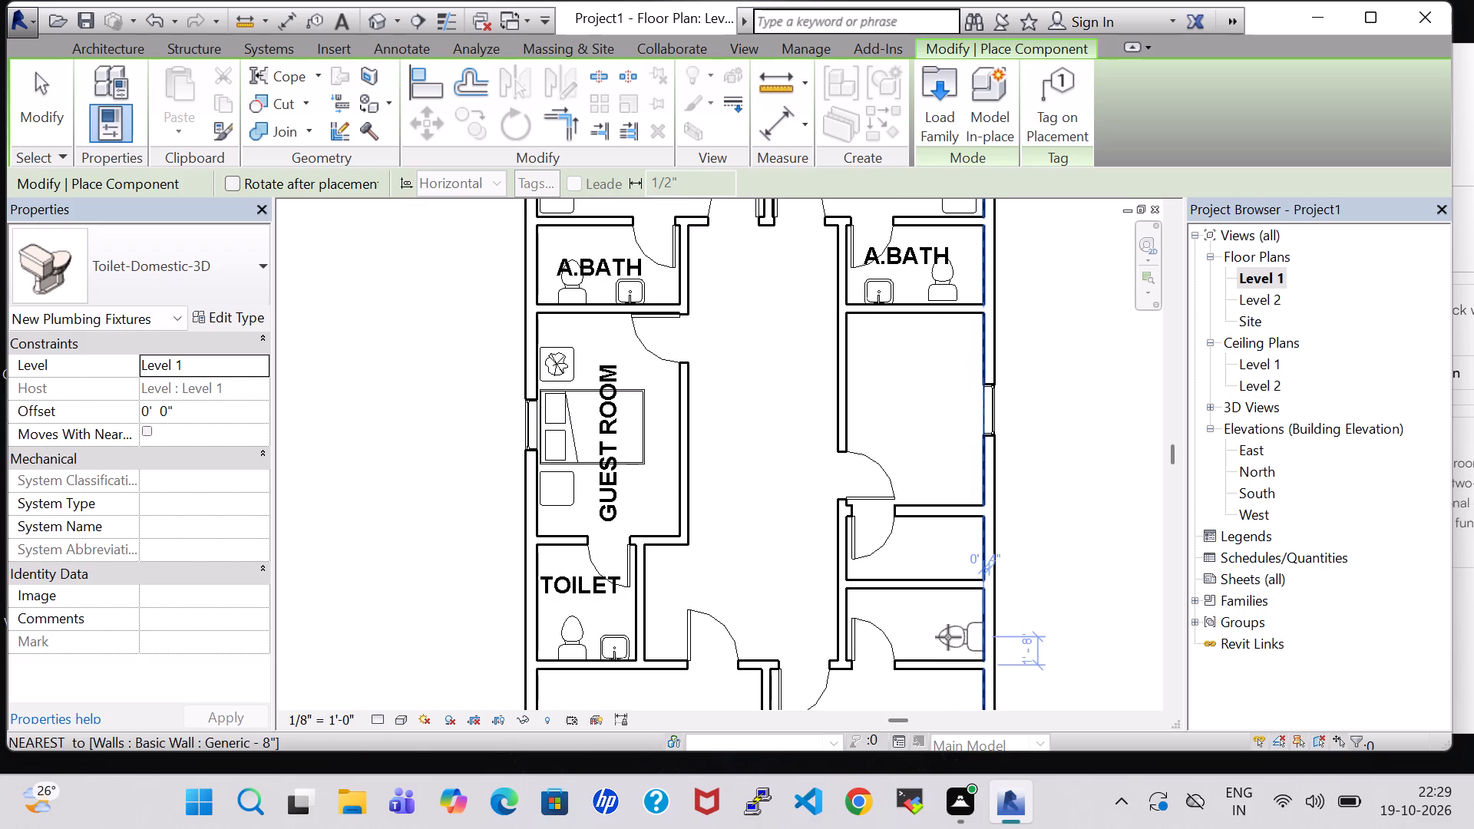
left_click(948, 637)
key("Escape")
key("Escape")
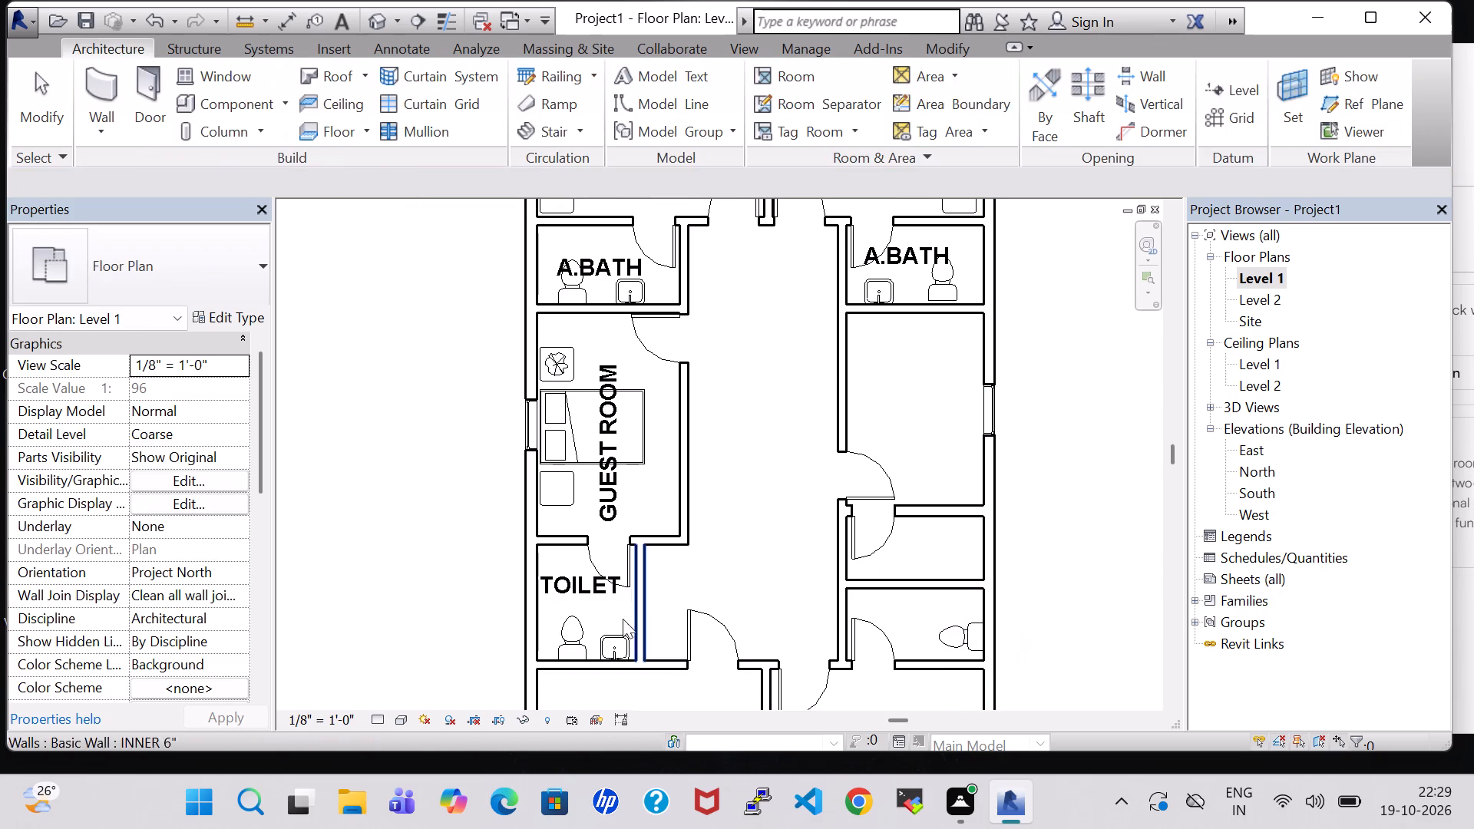
Place a matching 20" x 18" Sink Vanity-Square against the north wall of that bathroom, near its west corner.
left_click(615, 632)
right_click(616, 632)
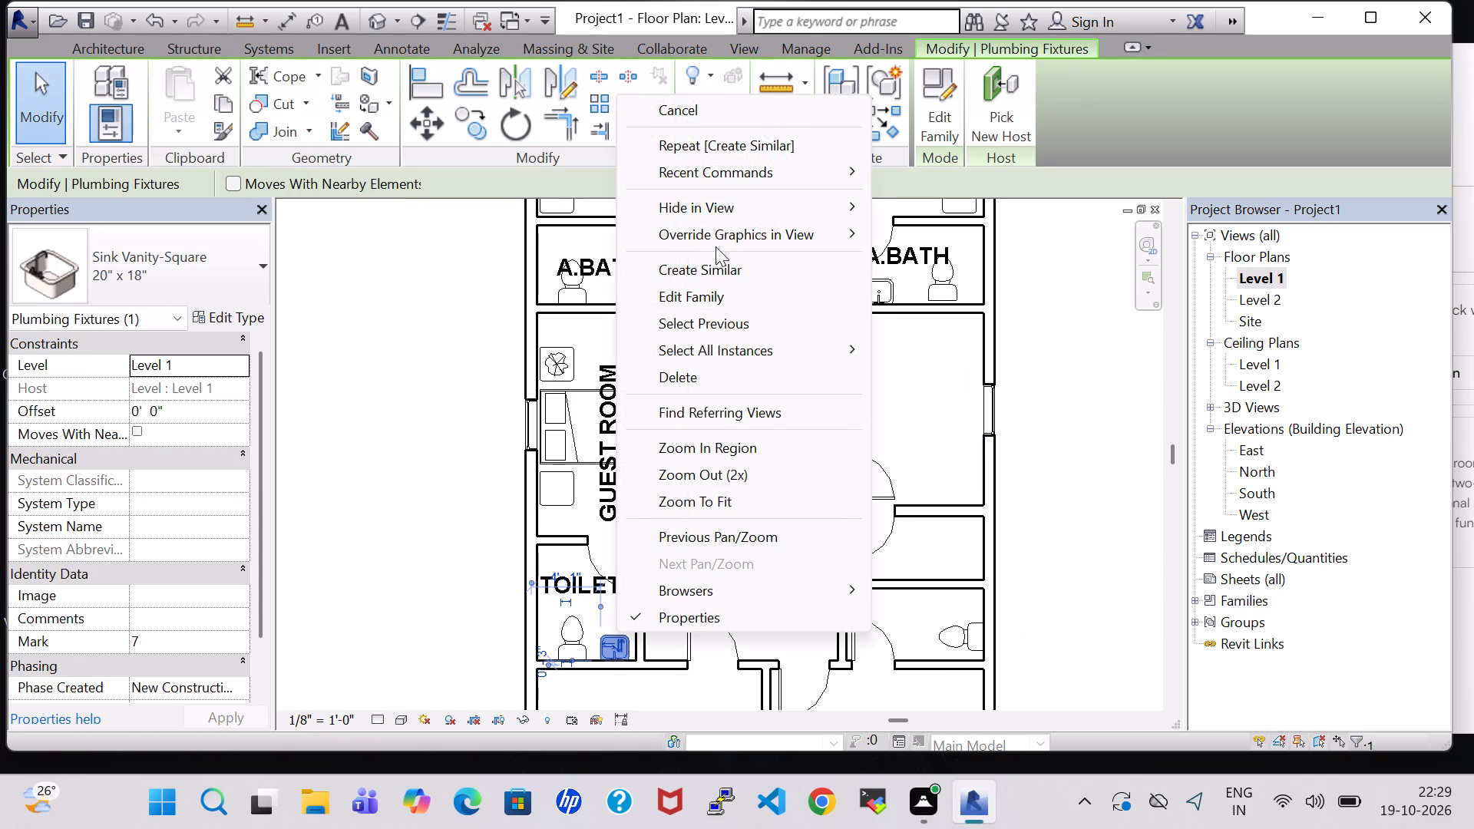
left_click(716, 266)
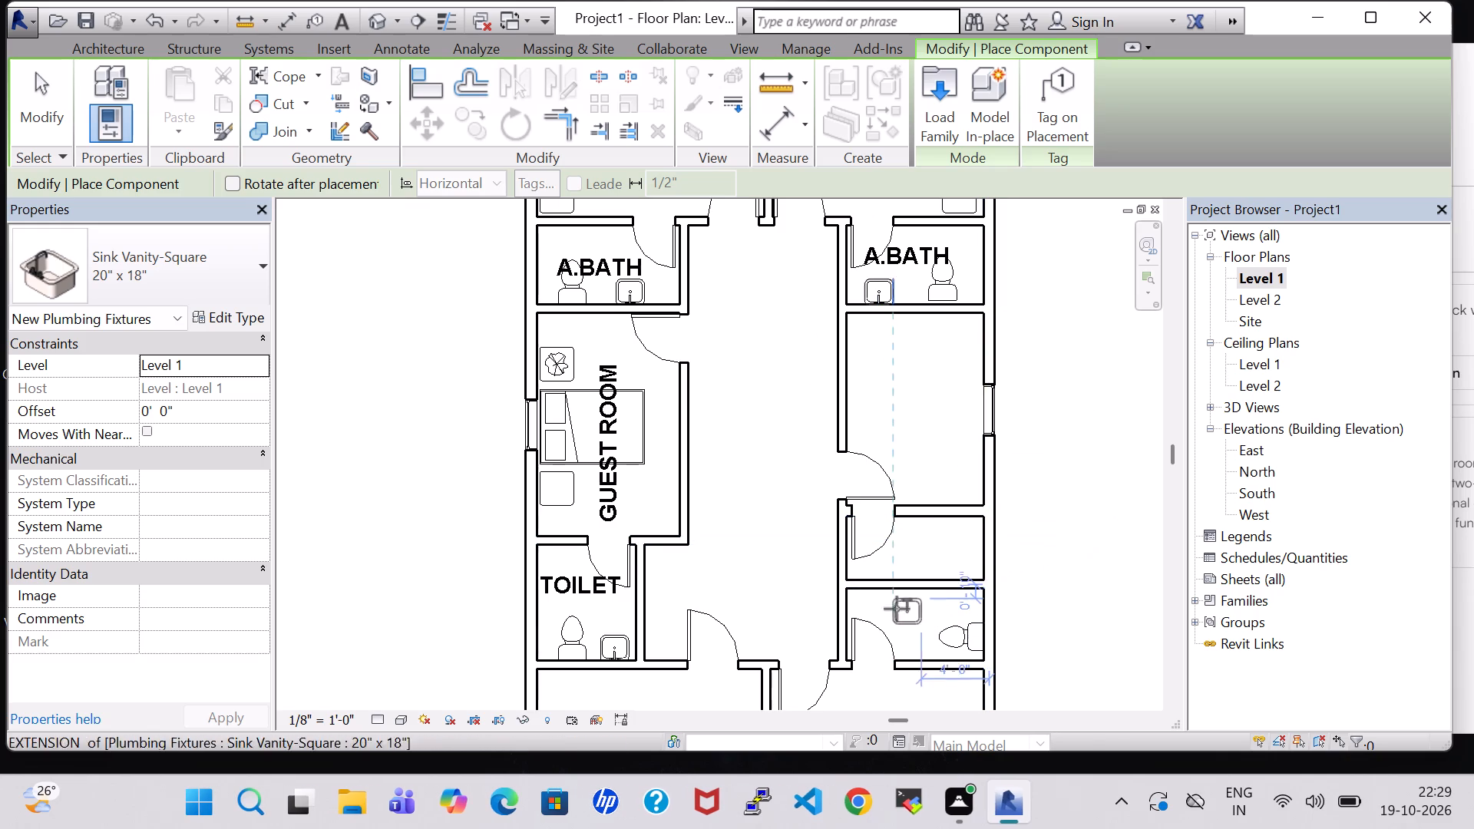
left_click(884, 602)
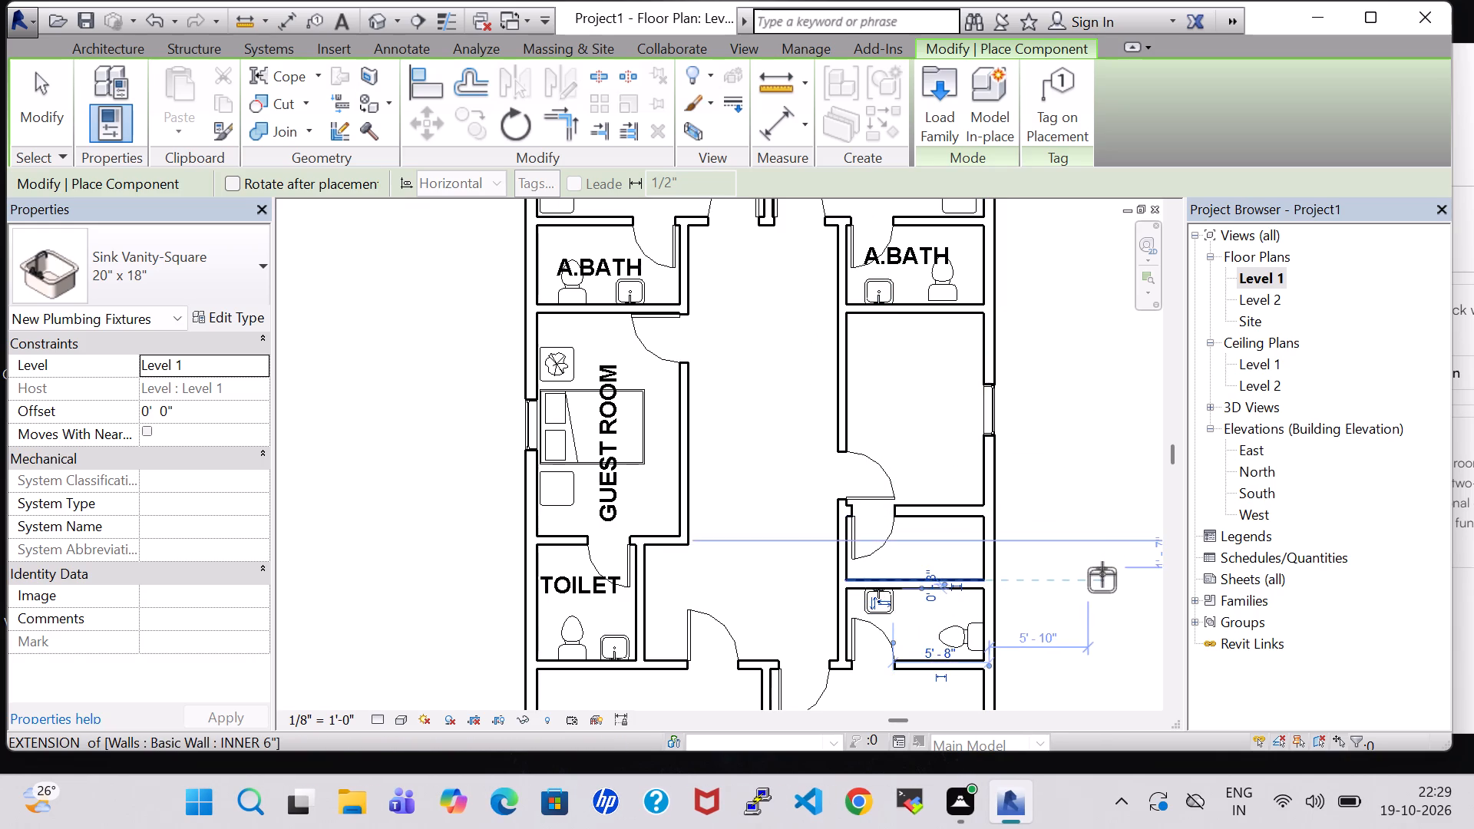
key("Escape")
key("Escape")
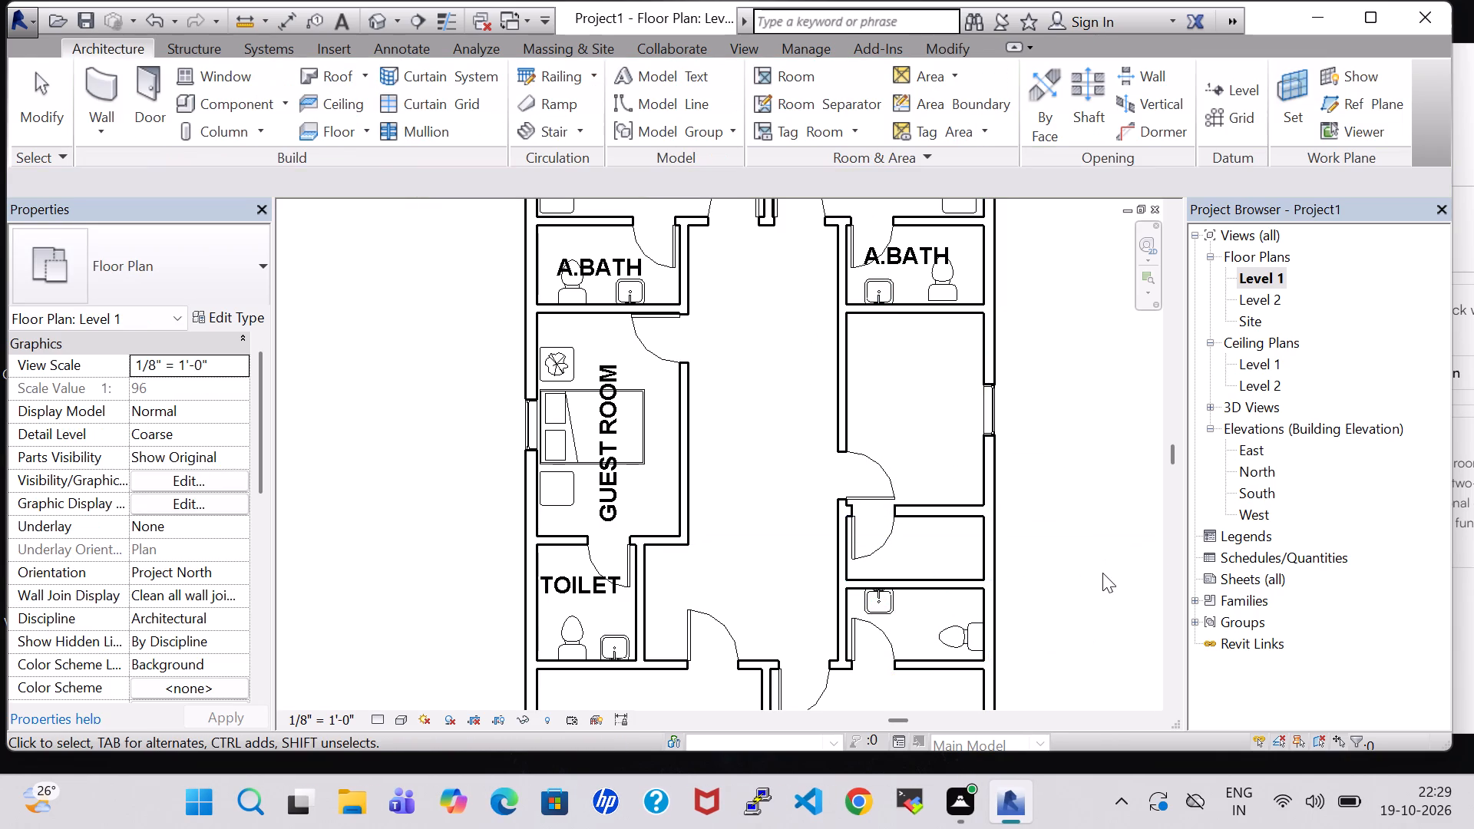
In the 3D view, place a matching round floor drain on the Level 1 work plane between the new bathroom's sink and toilet.
left_click(382, 15)
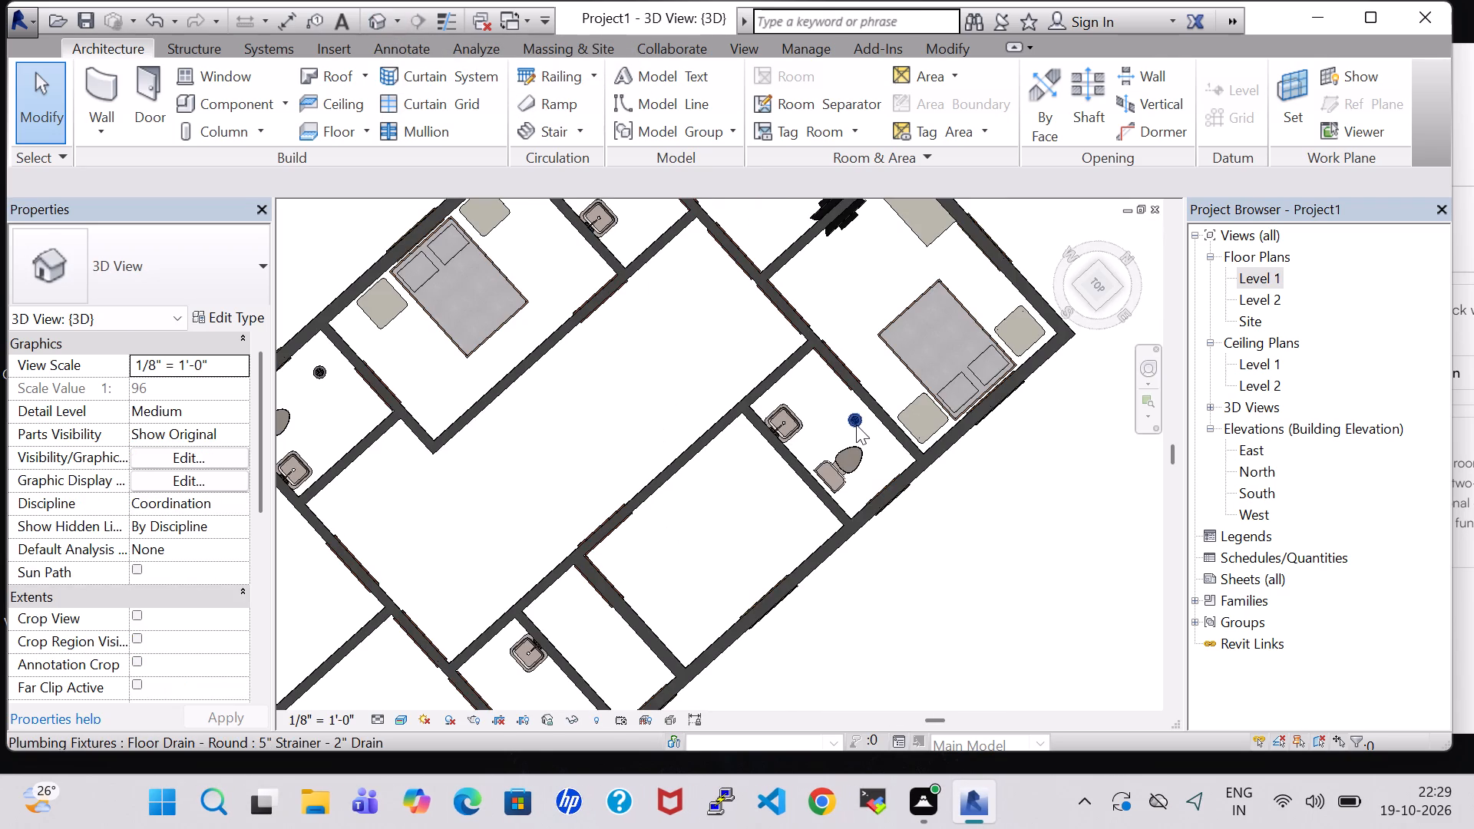
left_click(856, 424)
right_click(856, 424)
left_click(918, 406)
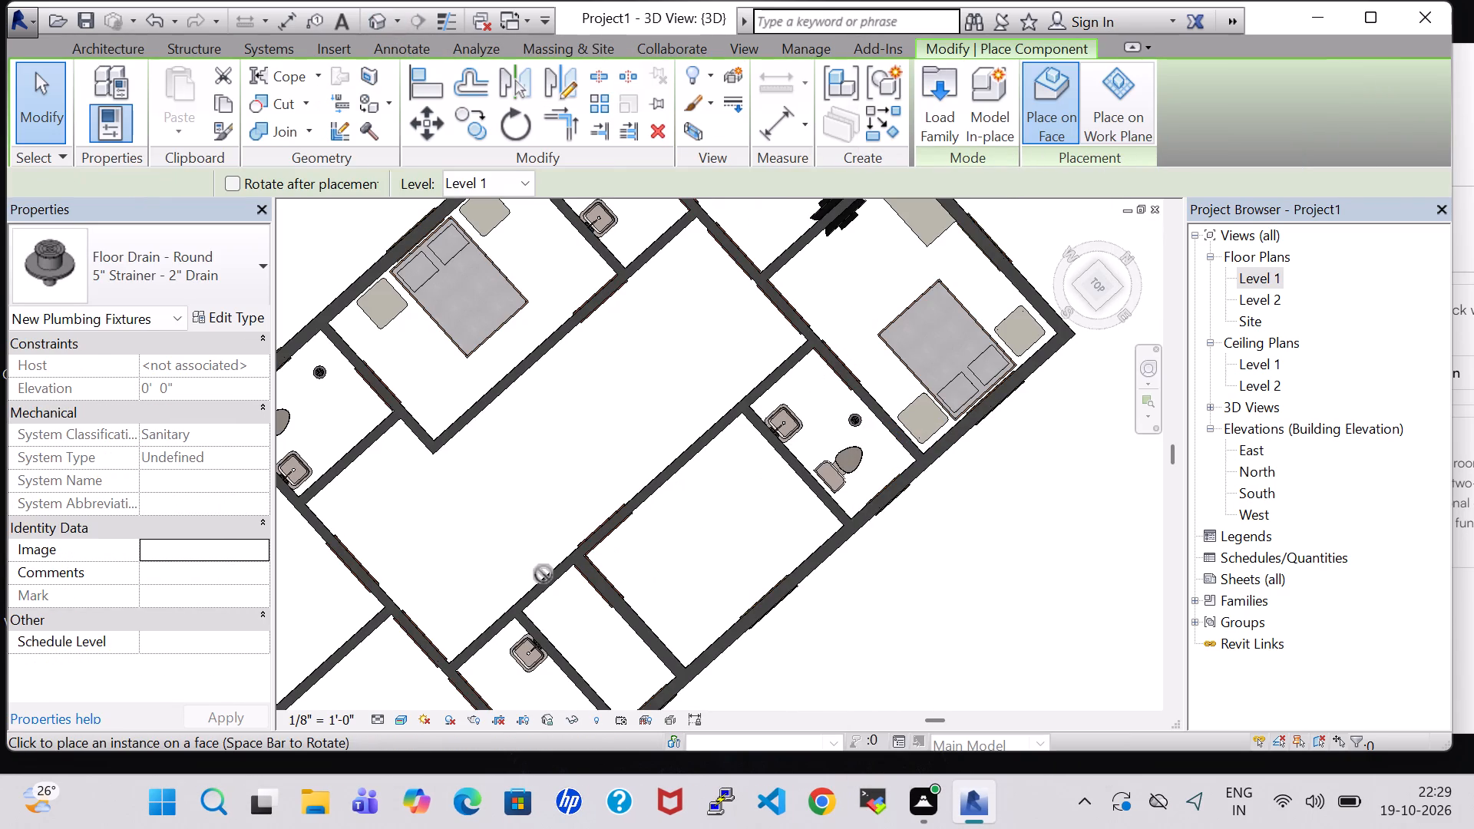
middle_click(549, 677)
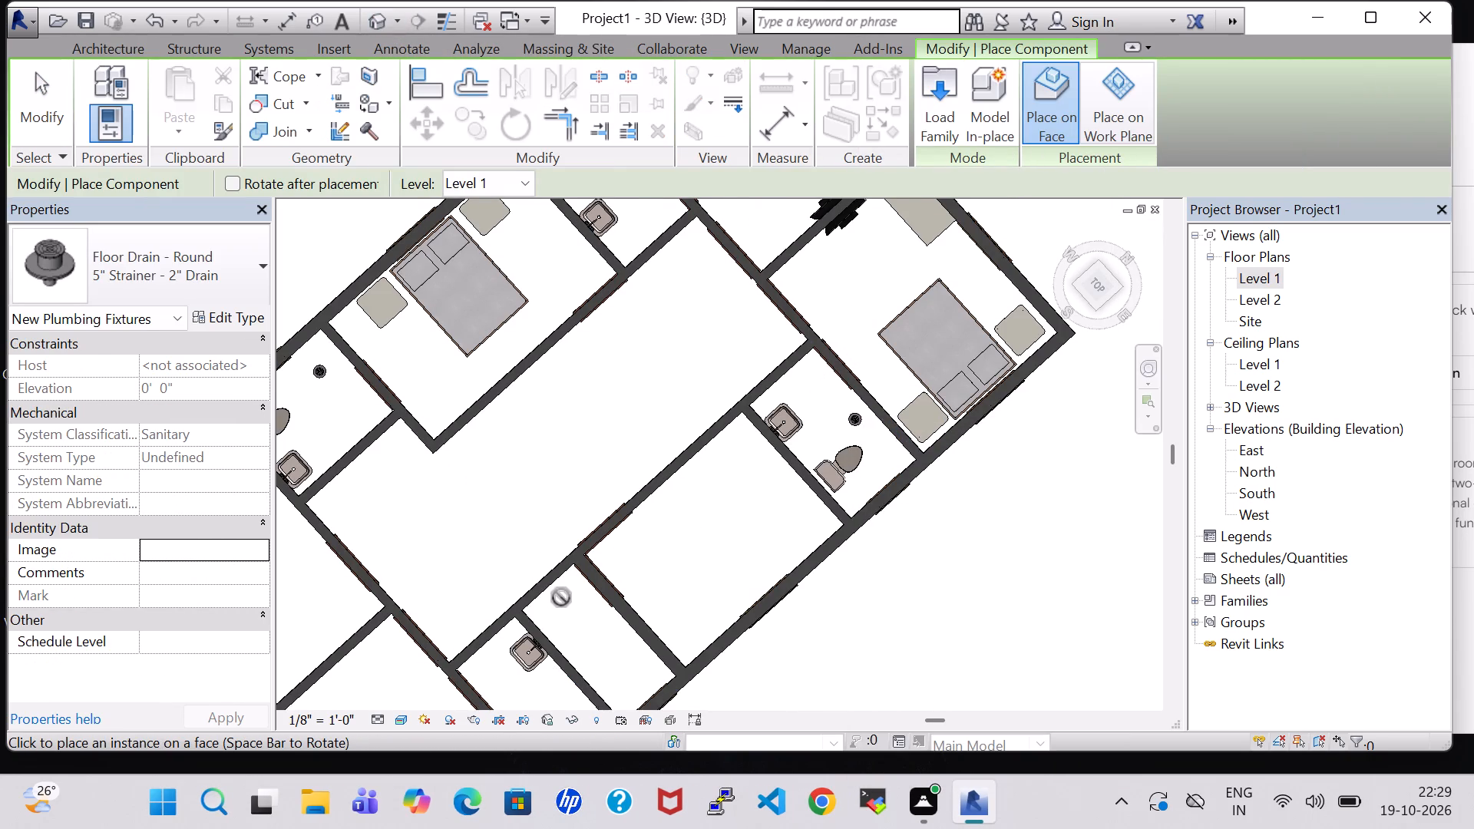
scroll(561, 597, "down", 2)
middle_click_drag(745, 649, 788, 520)
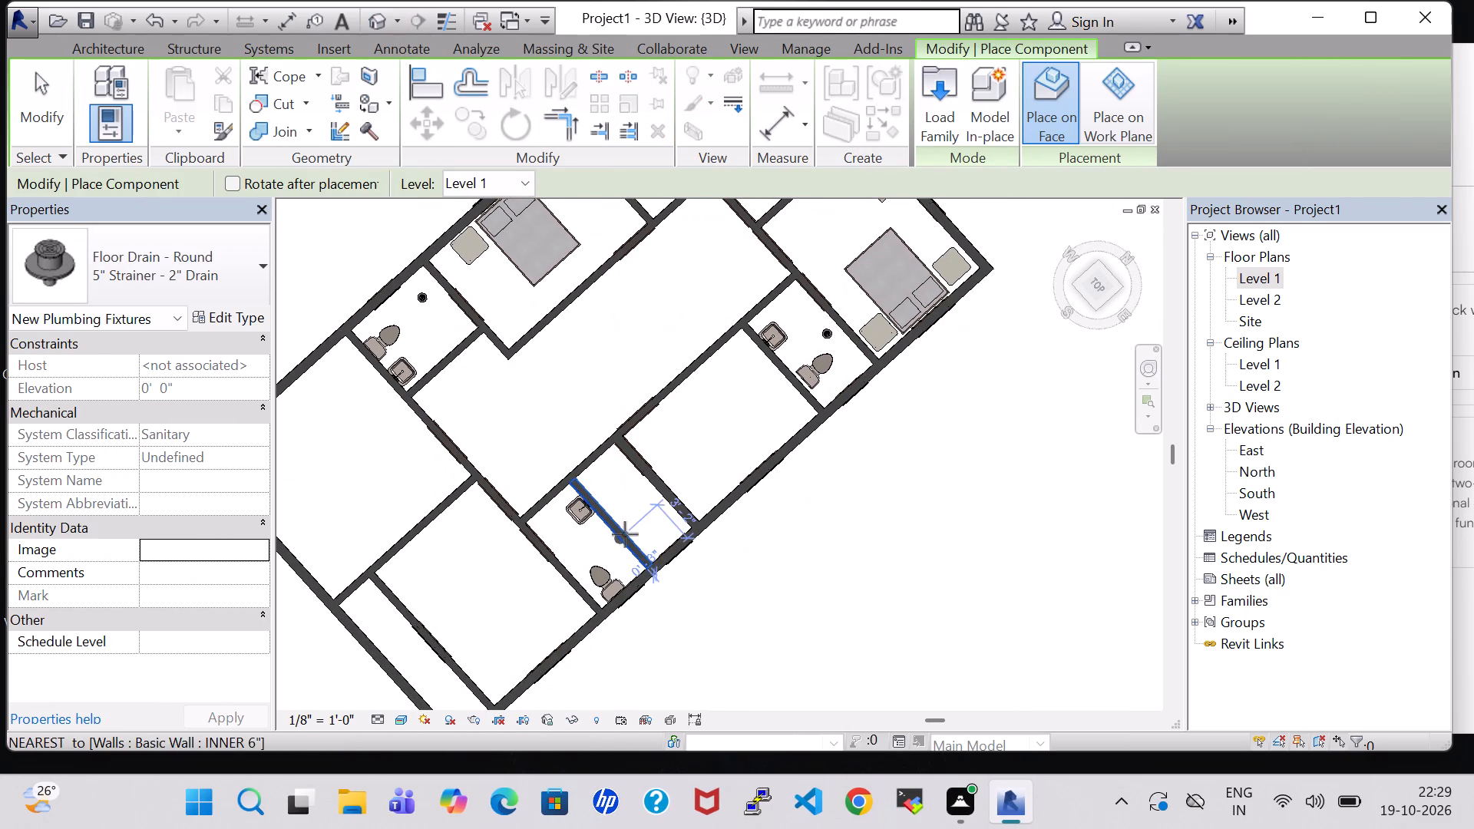
left_click(1096, 101)
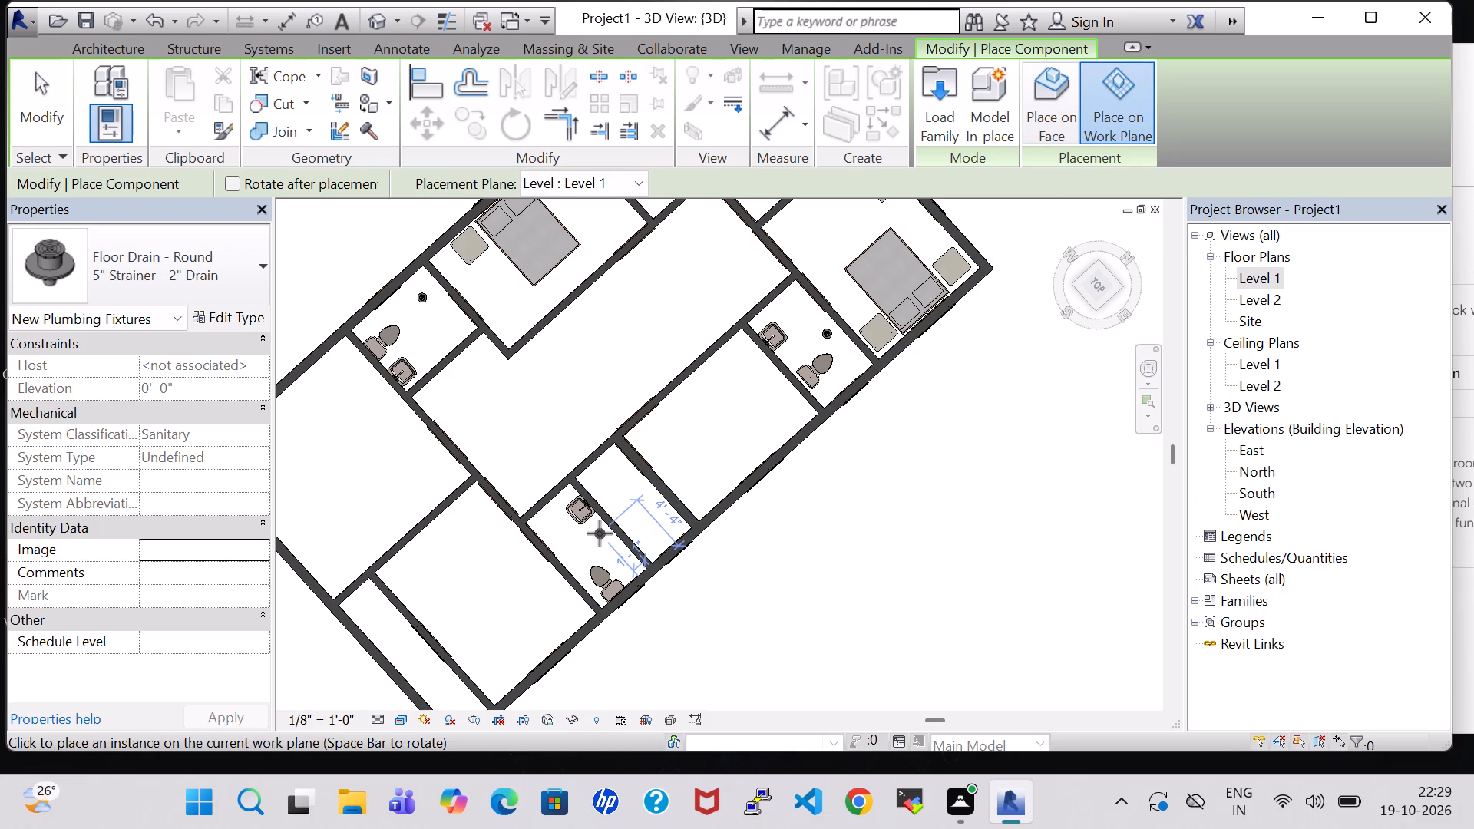
scroll(600, 533, "up", 3)
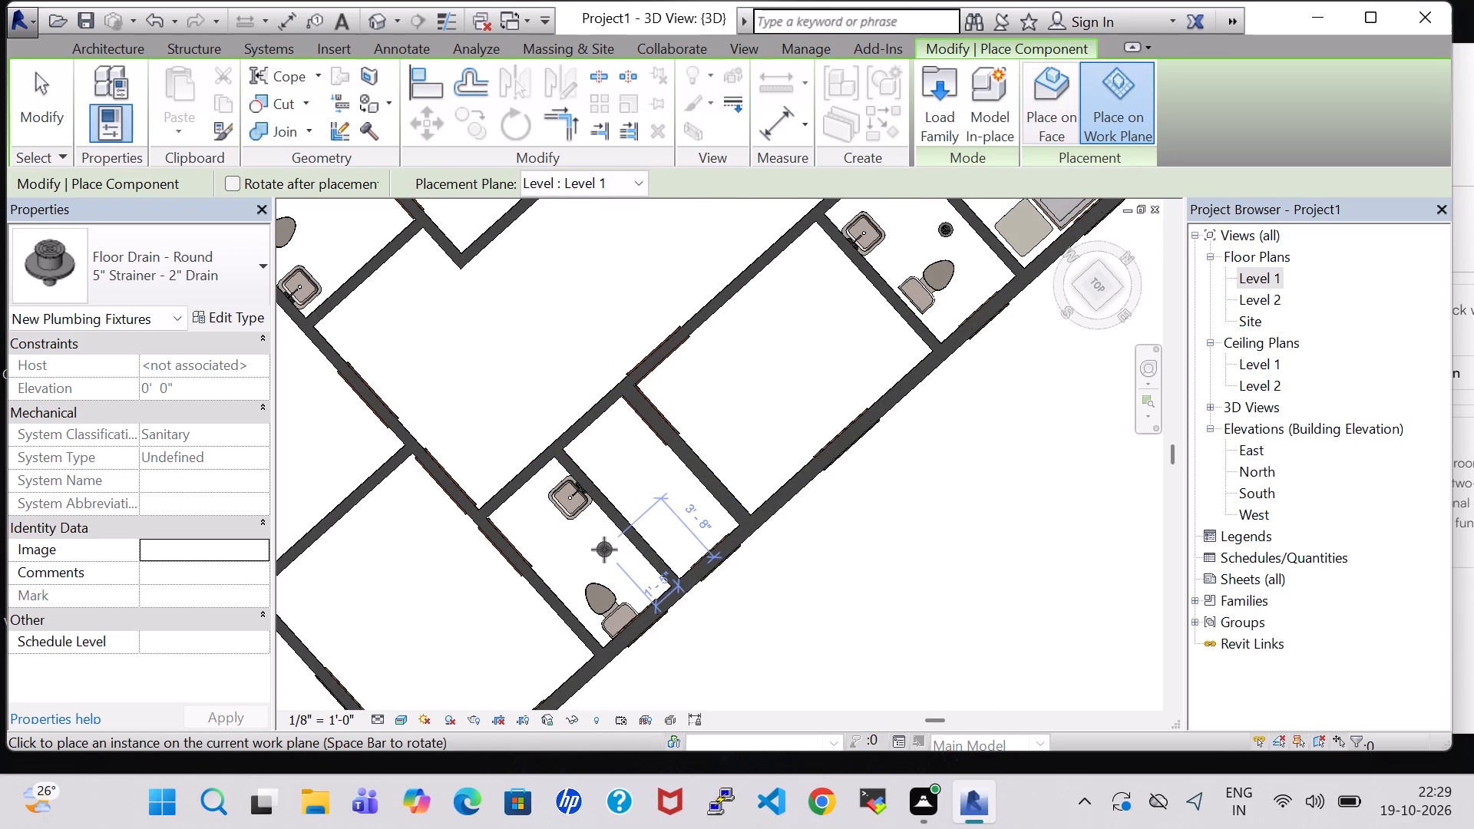
left_click(608, 542)
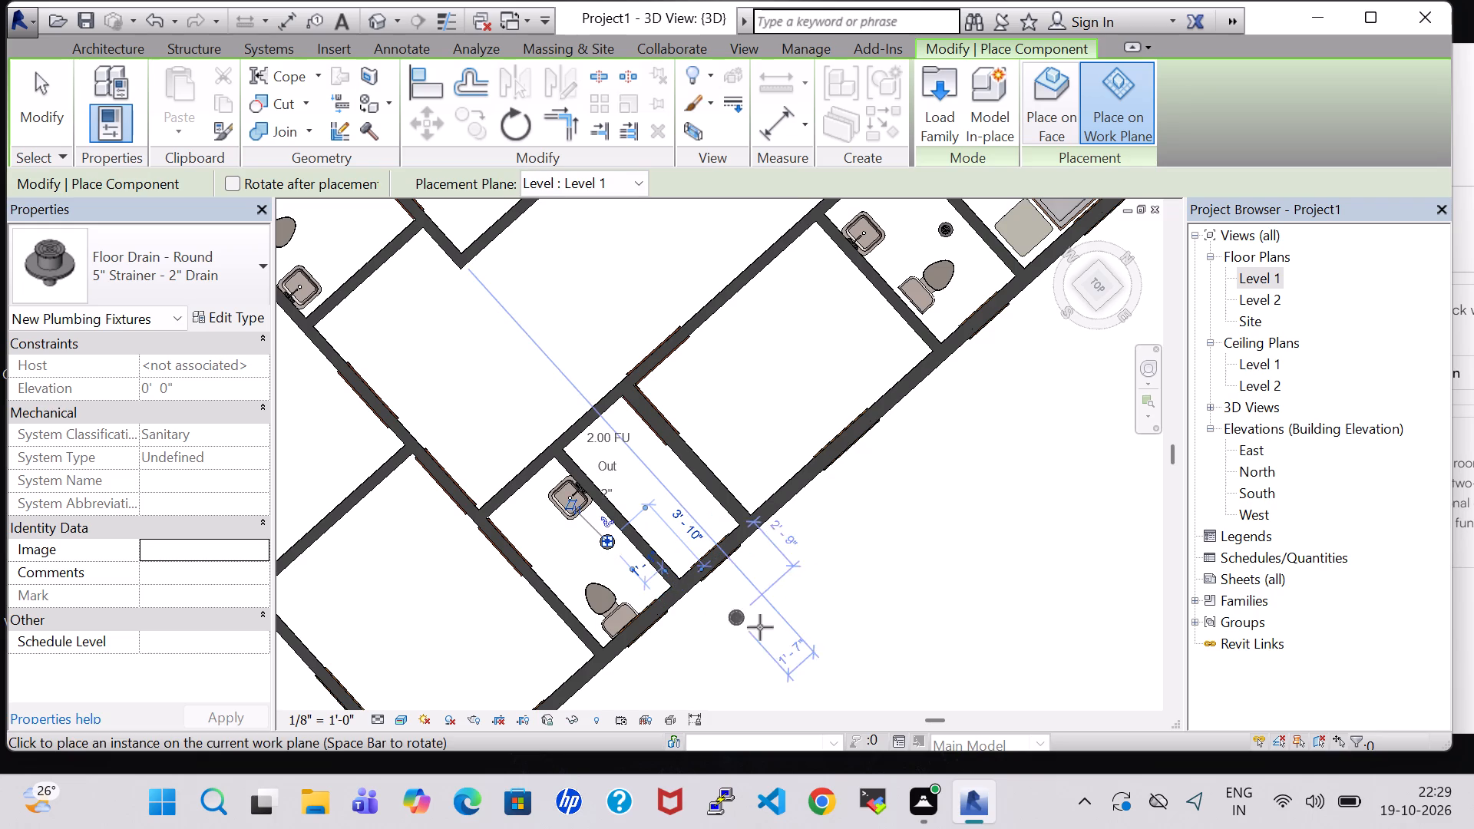
key("Escape")
key("Escape")
On the Level 1 floor plan, place a matching Double 53" x 74" Bed-Box in the southeast bedroom, rotated with its pillows toward the east wall.
double_click(1273, 281)
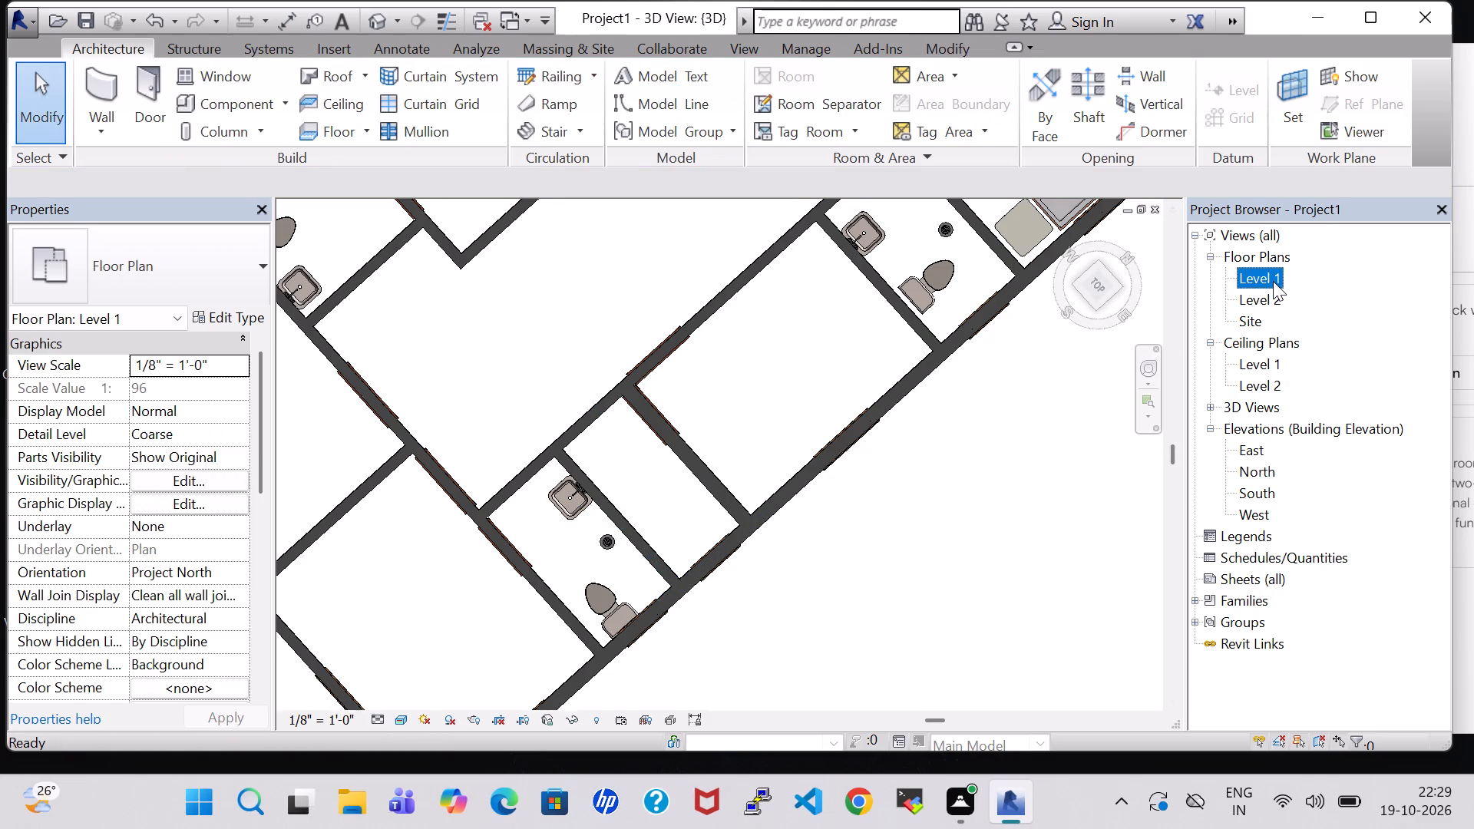
scroll(967, 469, "down", 2)
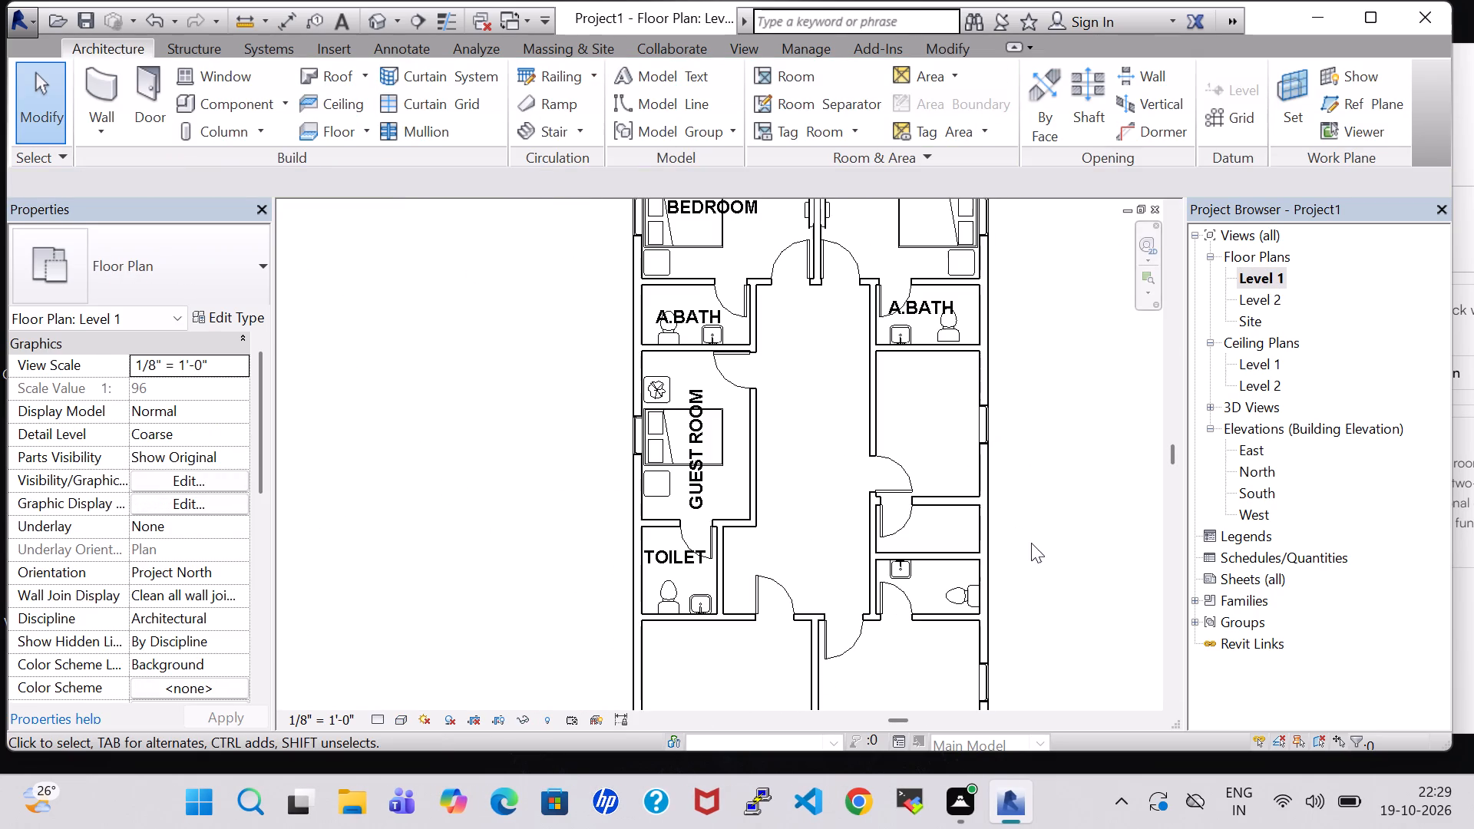
scroll(1023, 613, "down", 1)
middle_click(1023, 613)
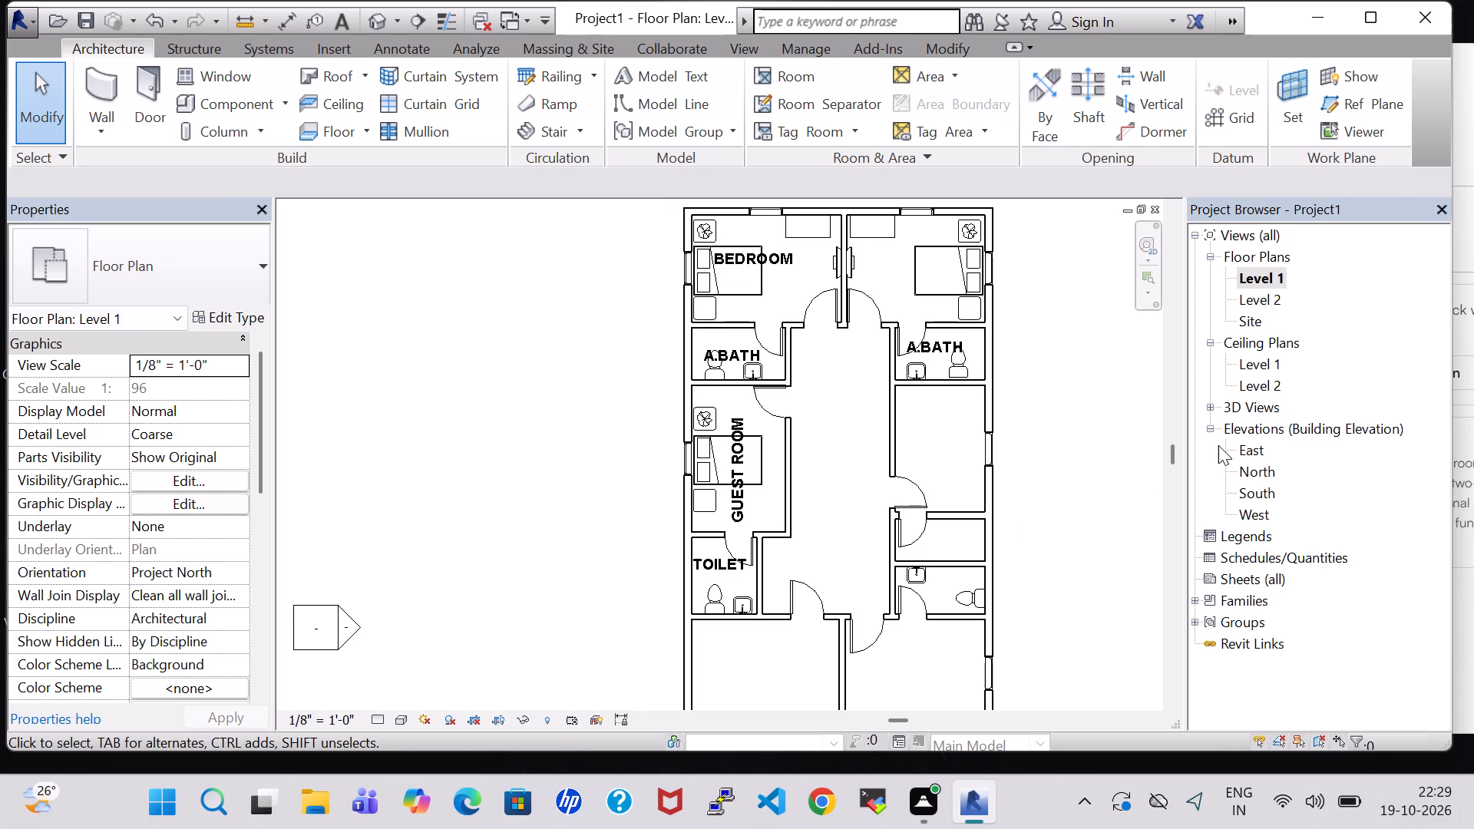
double_click(1168, 699)
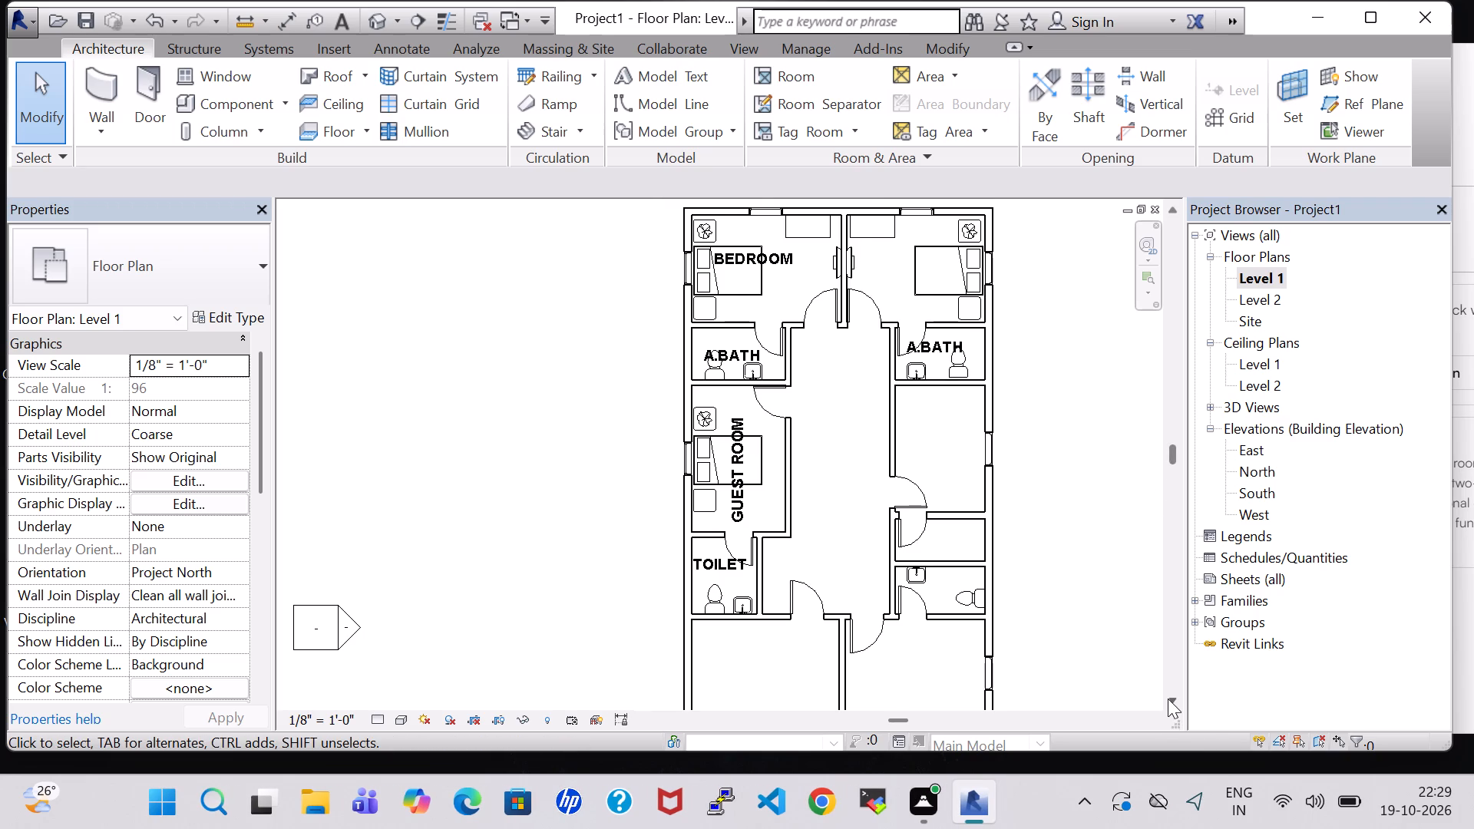
left_click(1168, 699)
scroll(1068, 537, "up", 3)
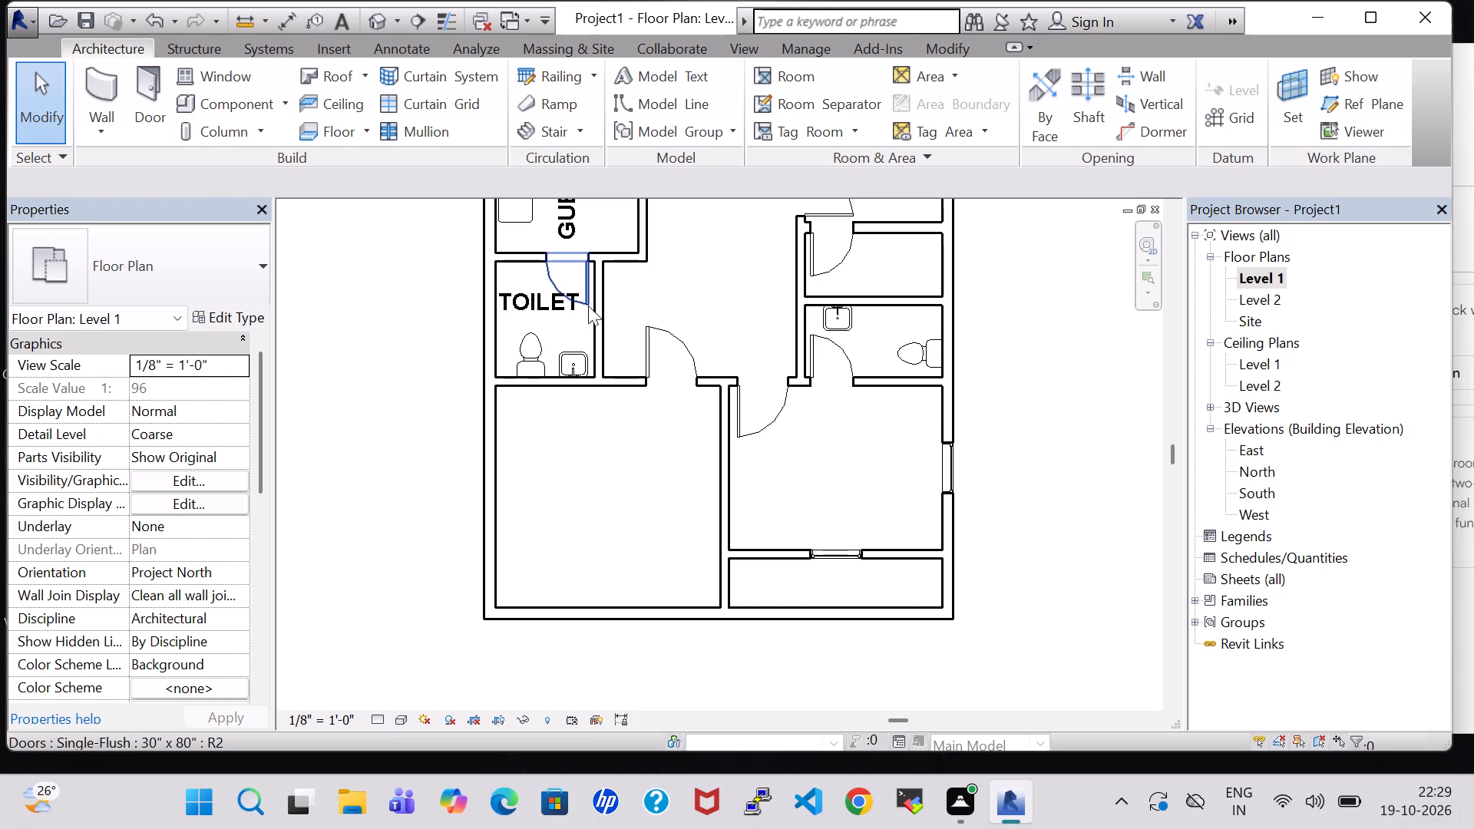
scroll(590, 310, "down", 8)
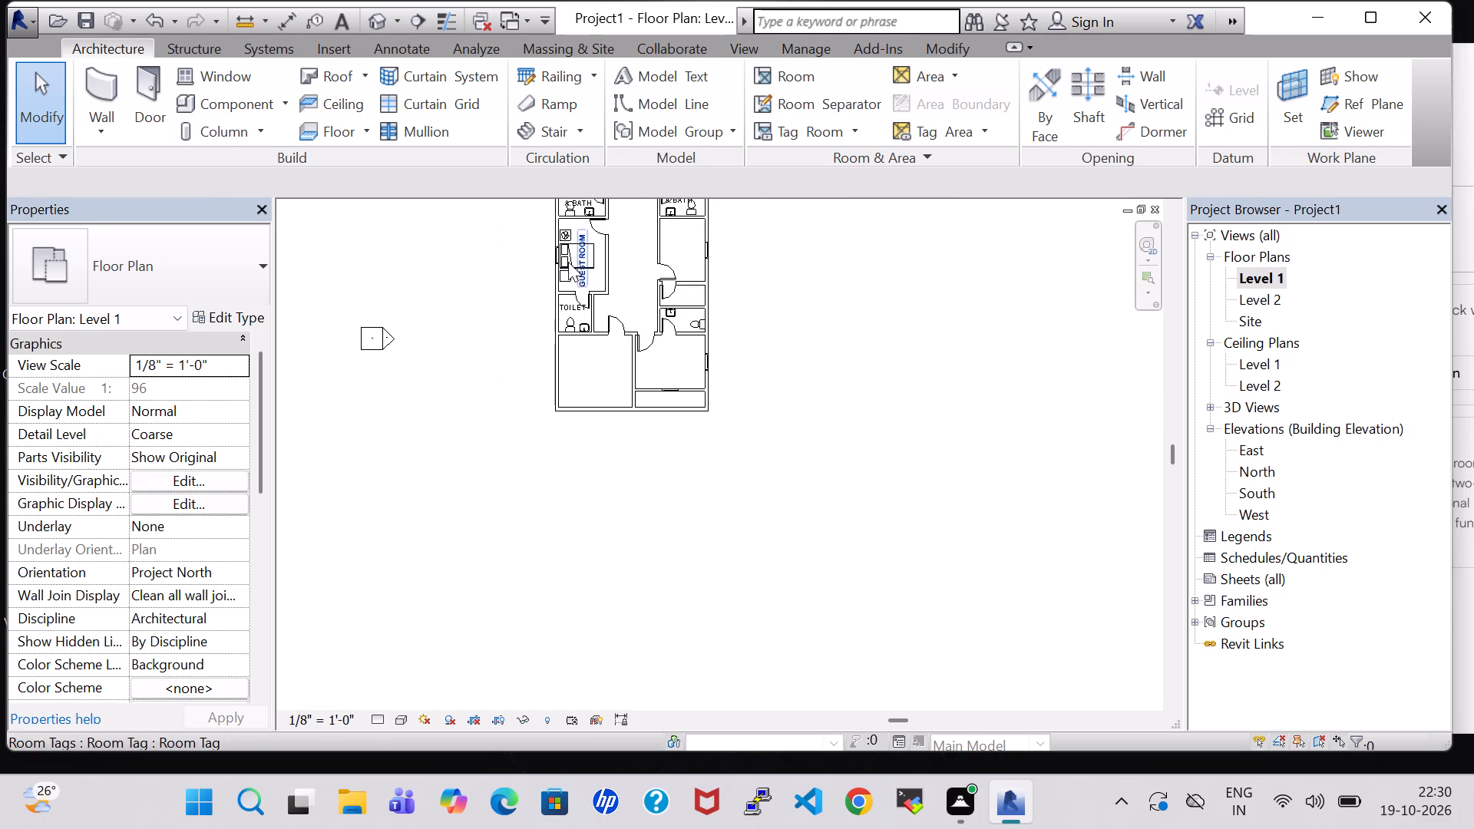
scroll(590, 262, "up", 5)
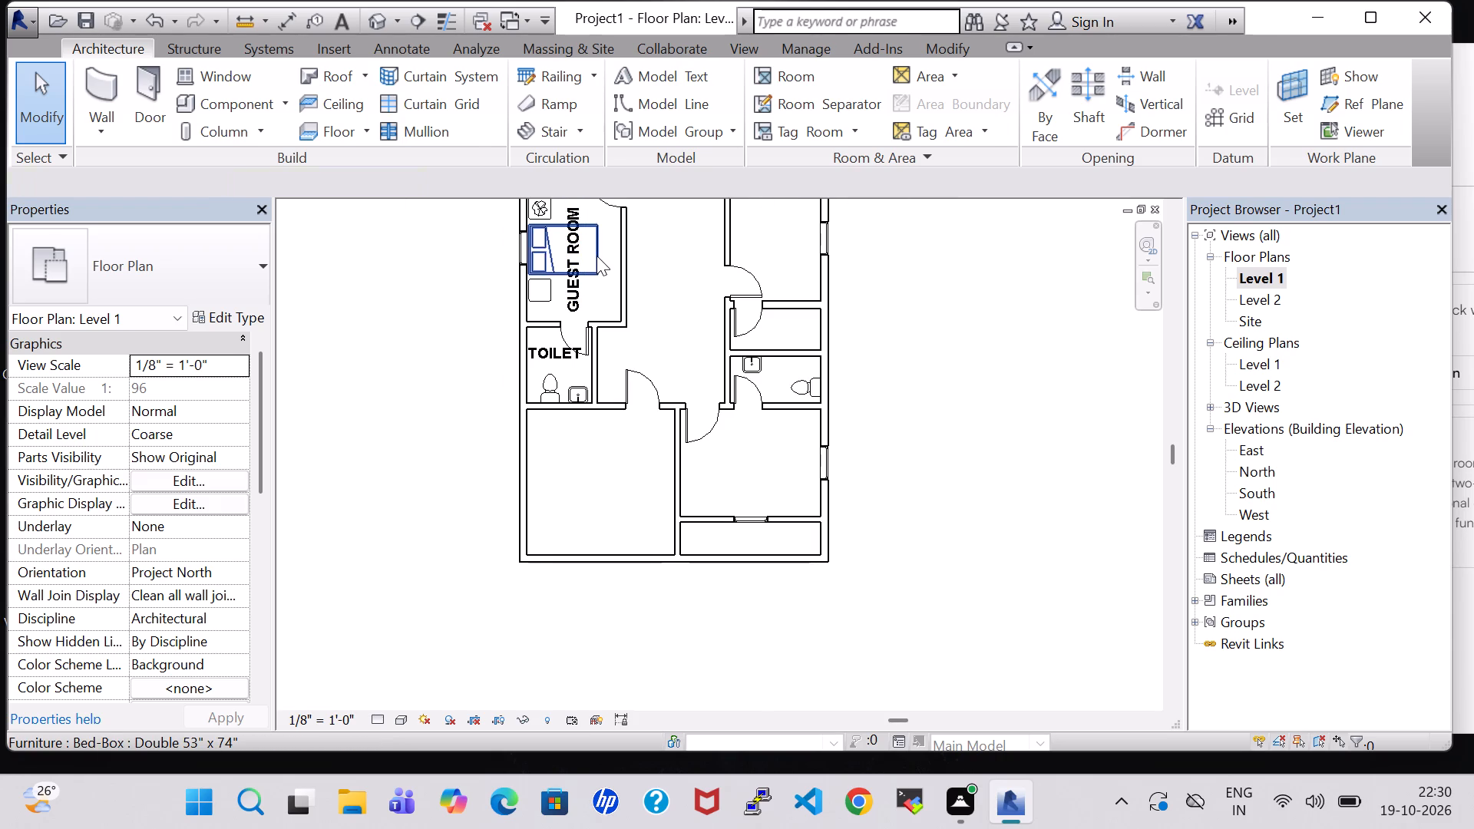
left_click(597, 256)
right_click(597, 256)
left_click(686, 402)
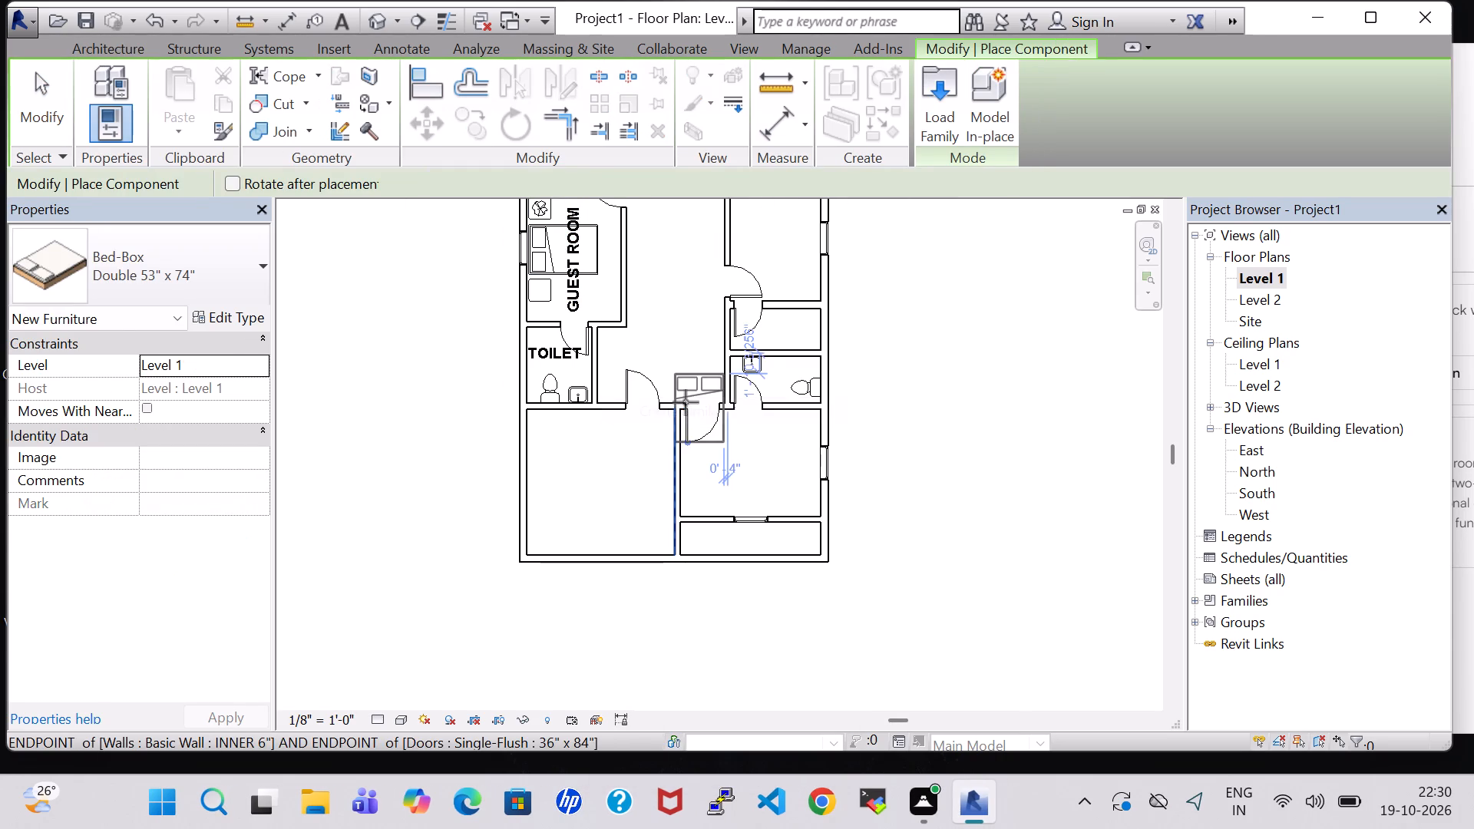
key("space")
key("space")
key("space")
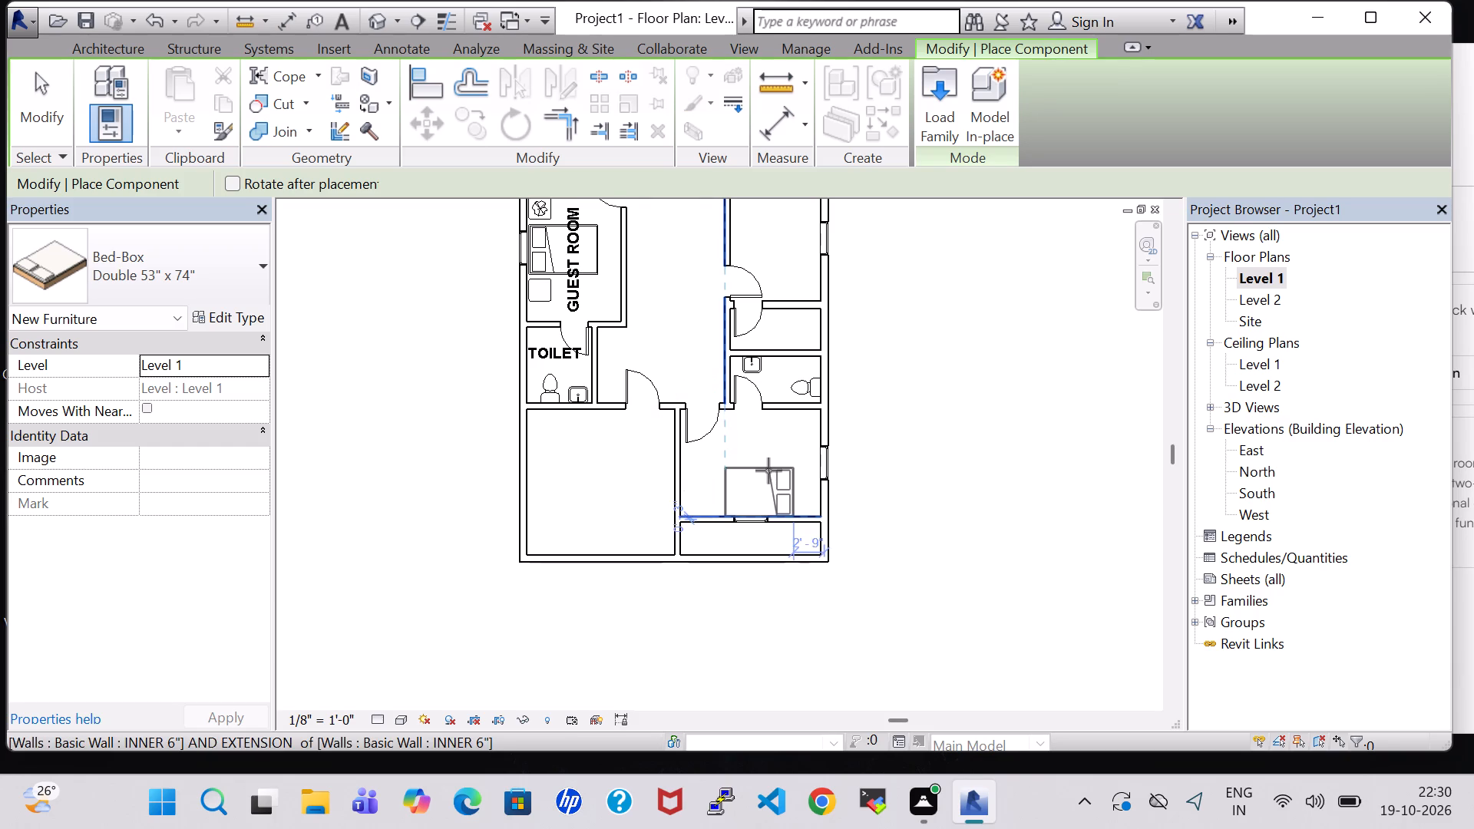
key("space")
key("space")
key("space")
key("space")
key("space")
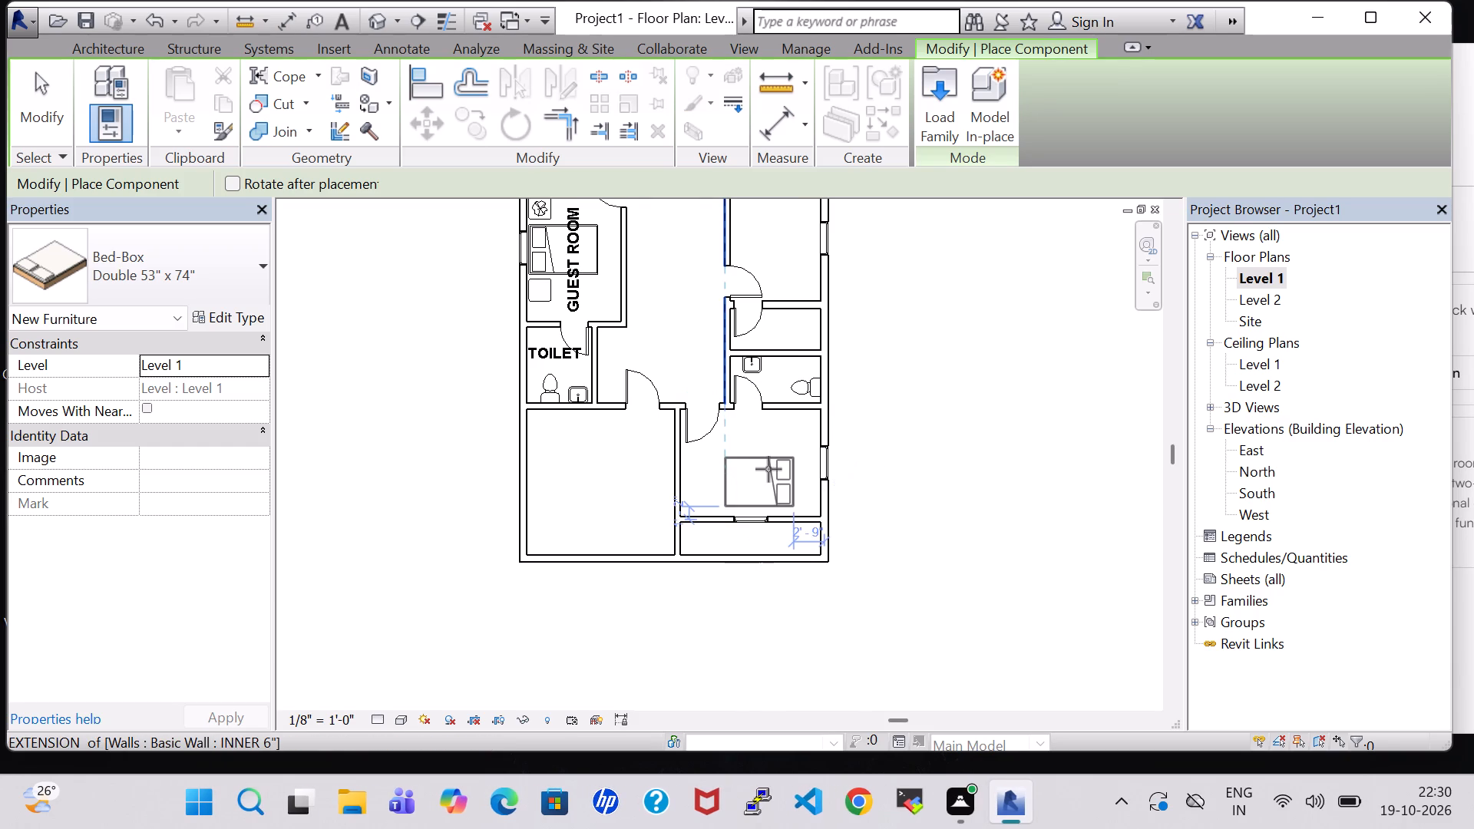
scroll(777, 457, "up", 2)
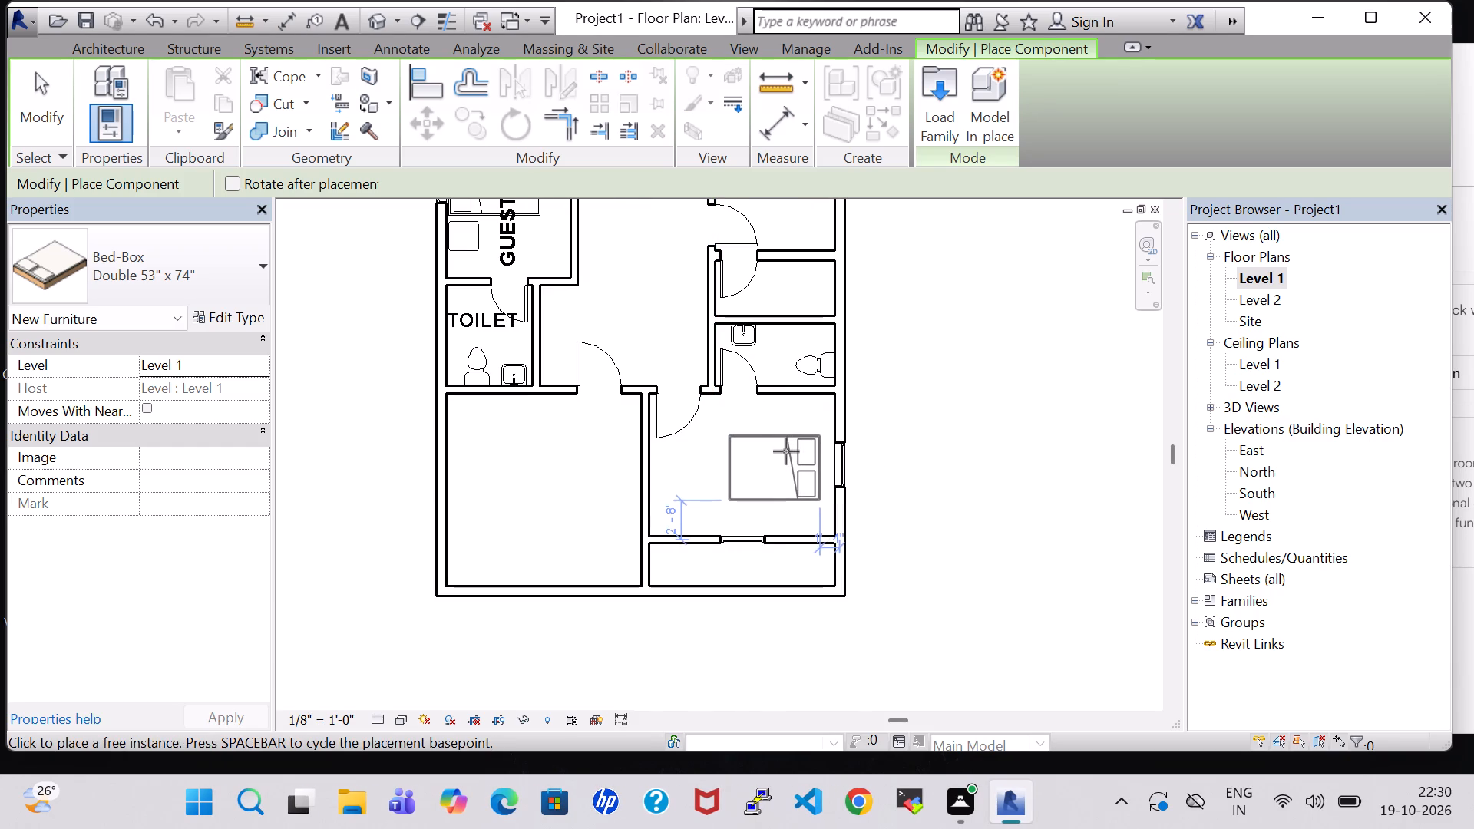
left_click(786, 448)
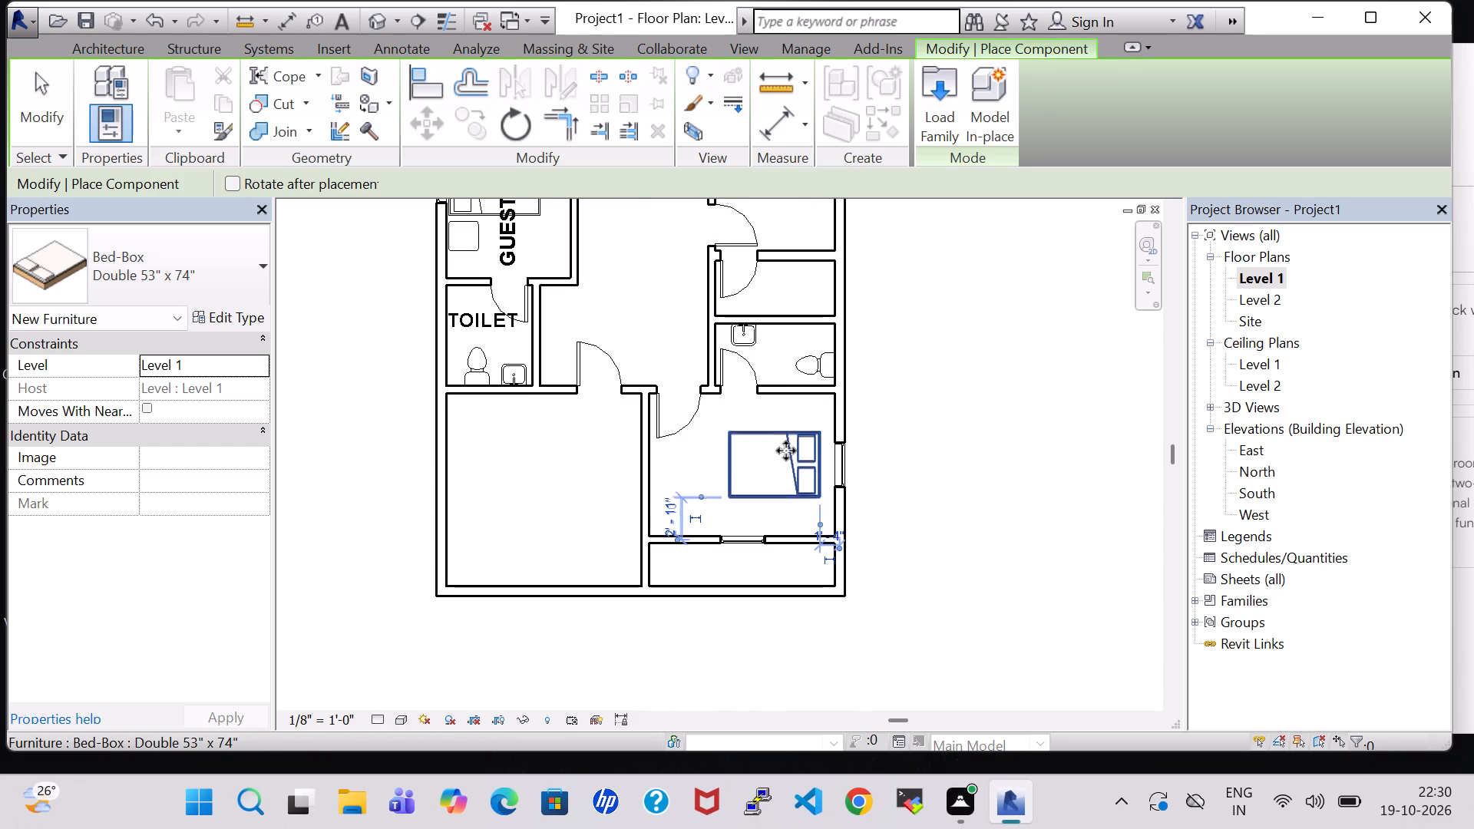
key("Escape")
key("Escape")
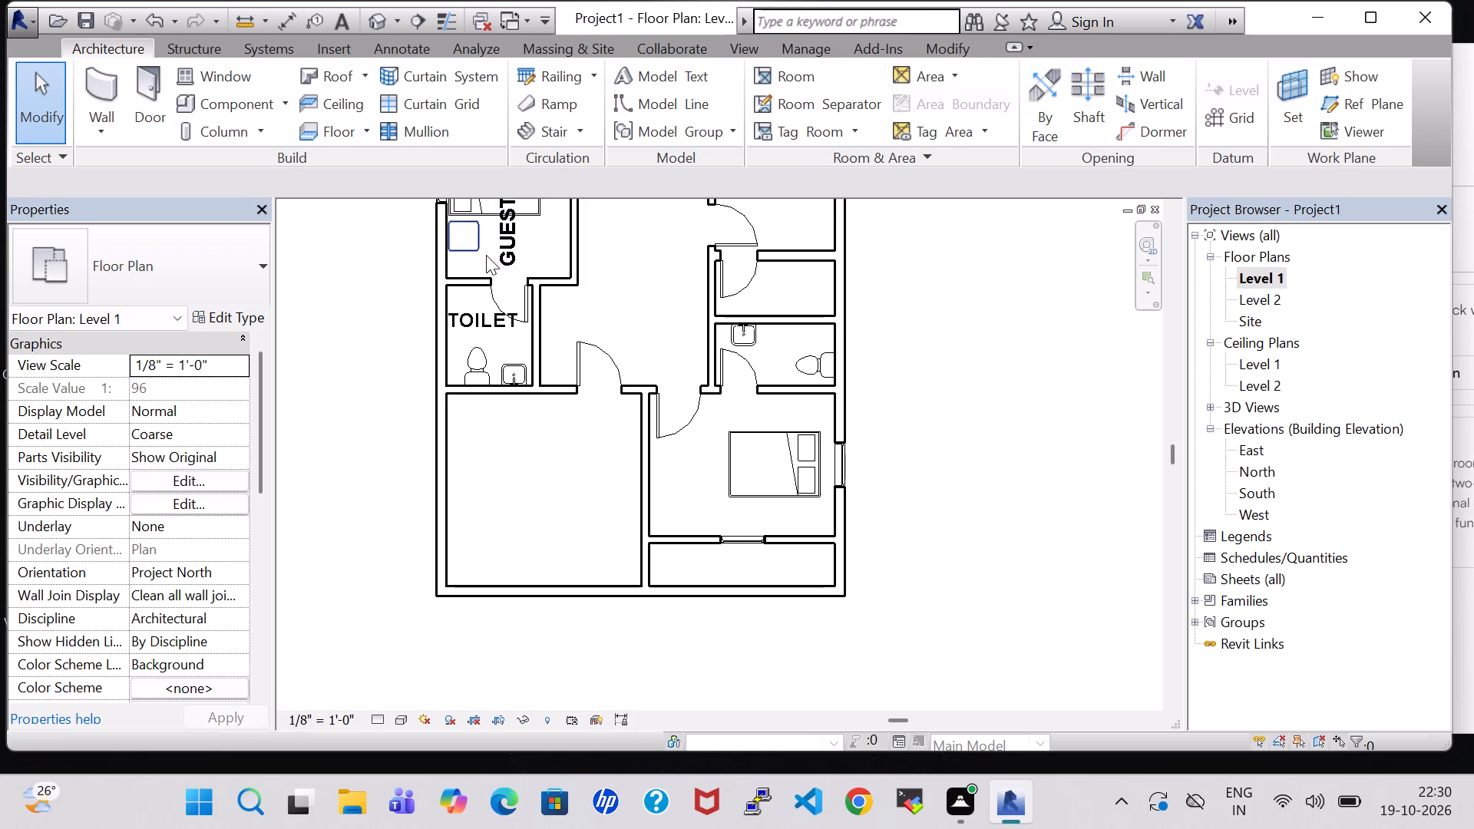
Place two matching 24" x 24" Table-End units in the southeast bedroom, one on each side of the bed's head.
left_click(473, 248)
scroll(473, 248, "up", 1)
right_click(473, 248)
left_click(569, 405)
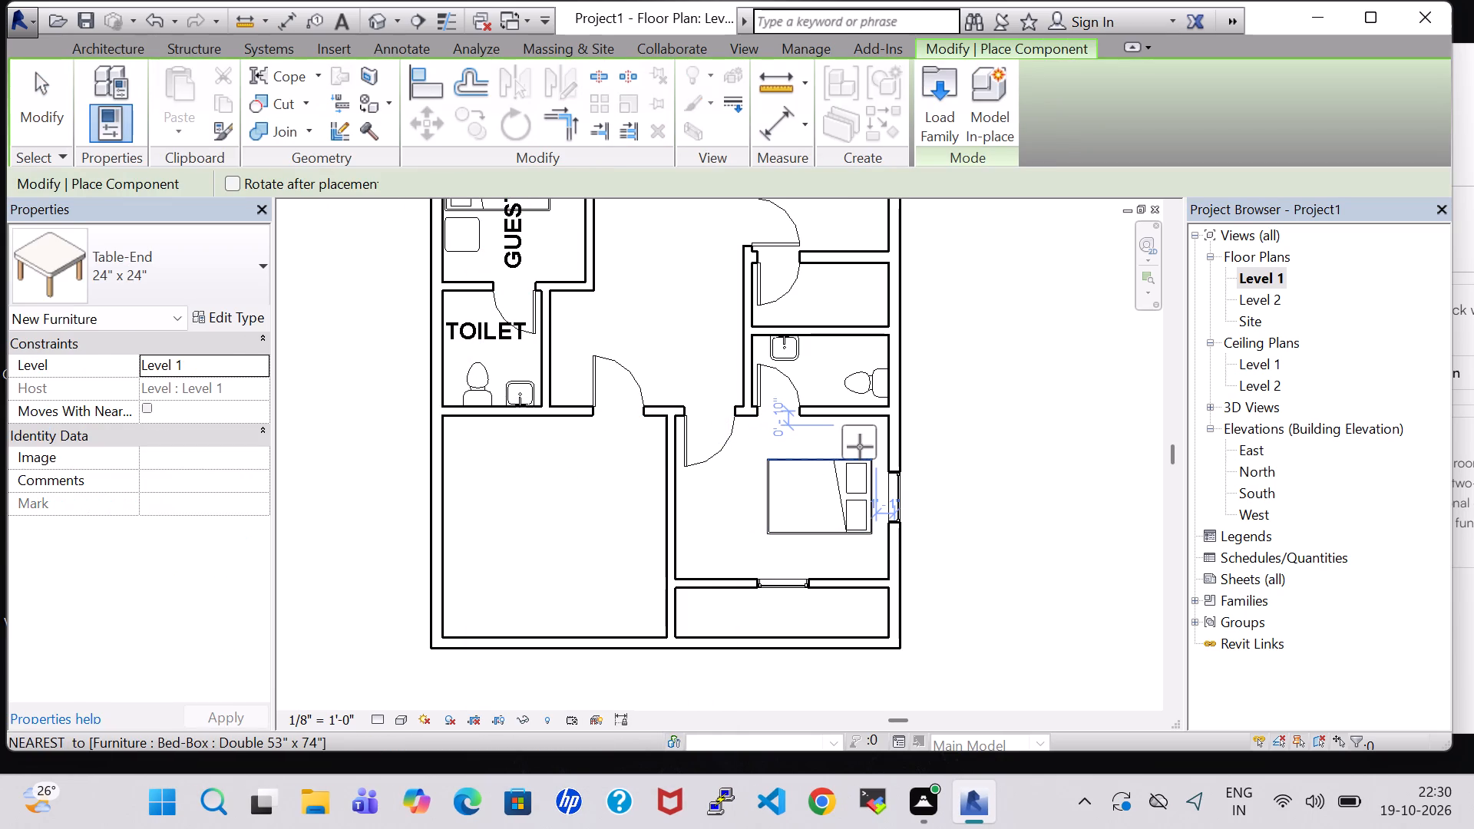
left_click(860, 447)
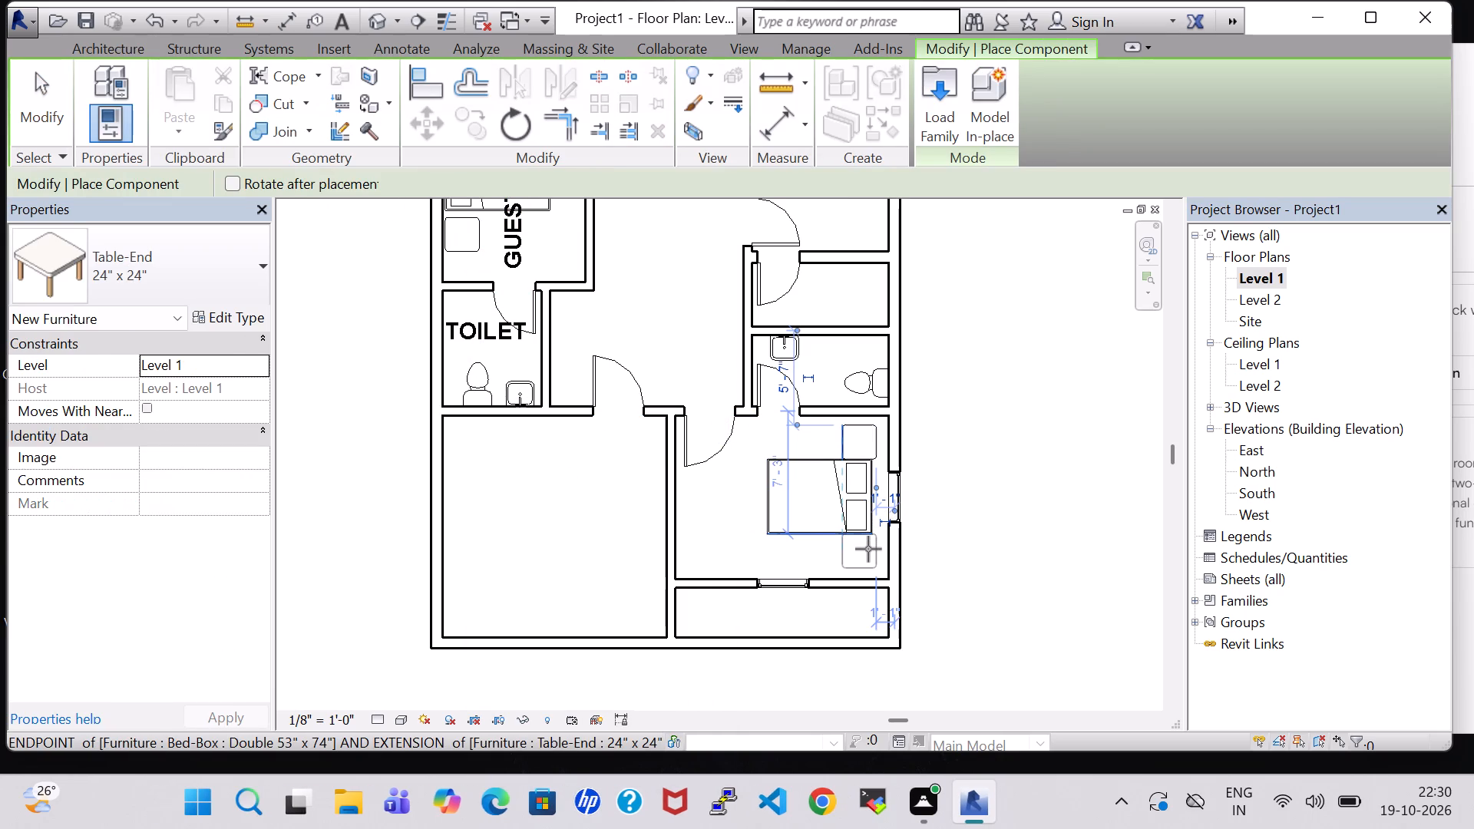
left_click(868, 551)
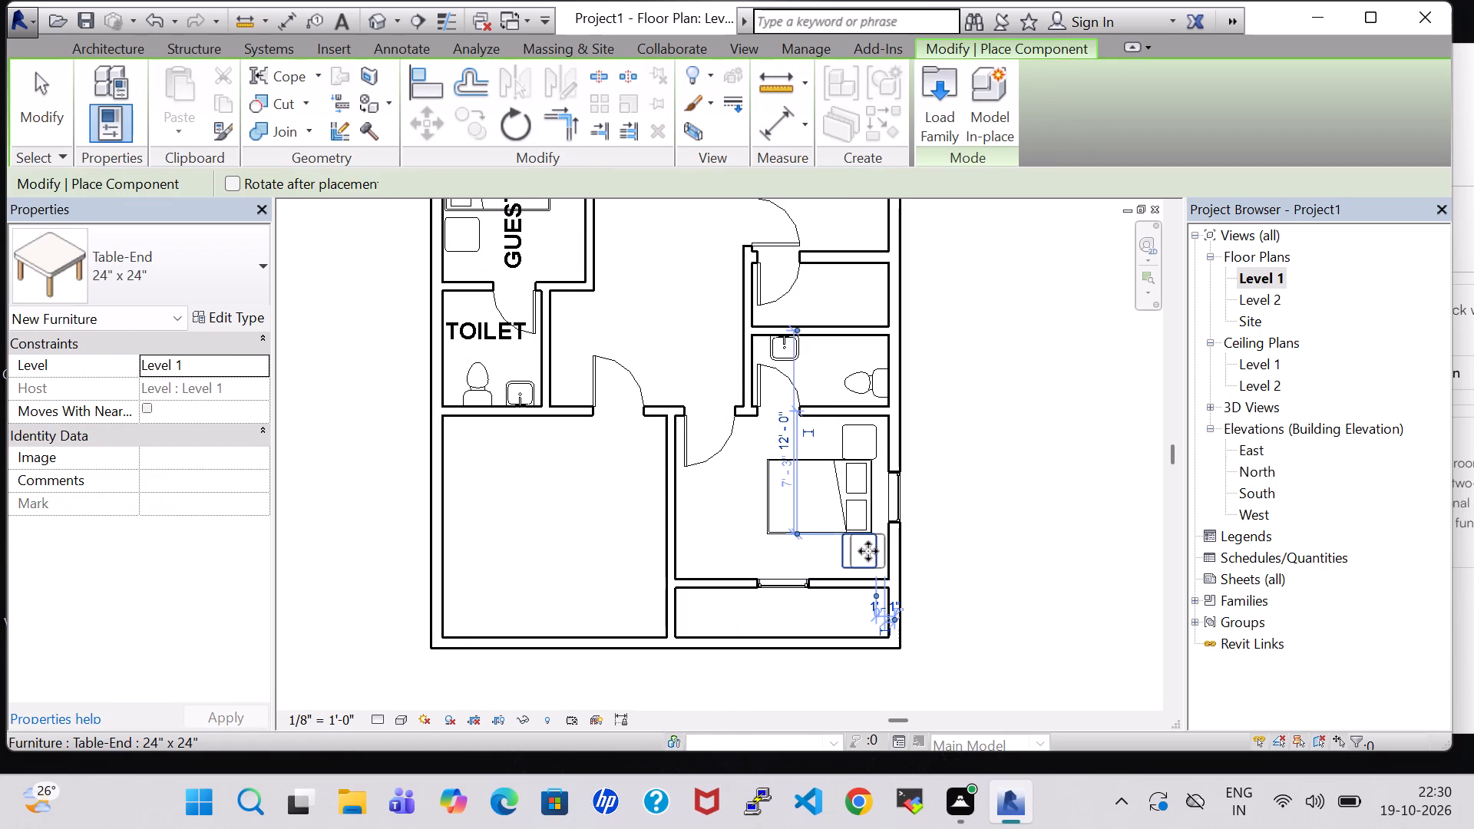
key("Escape")
key("Escape")
Nudge both new end tables slightly away from the bed and toward the east wall.
left_click(868, 551)
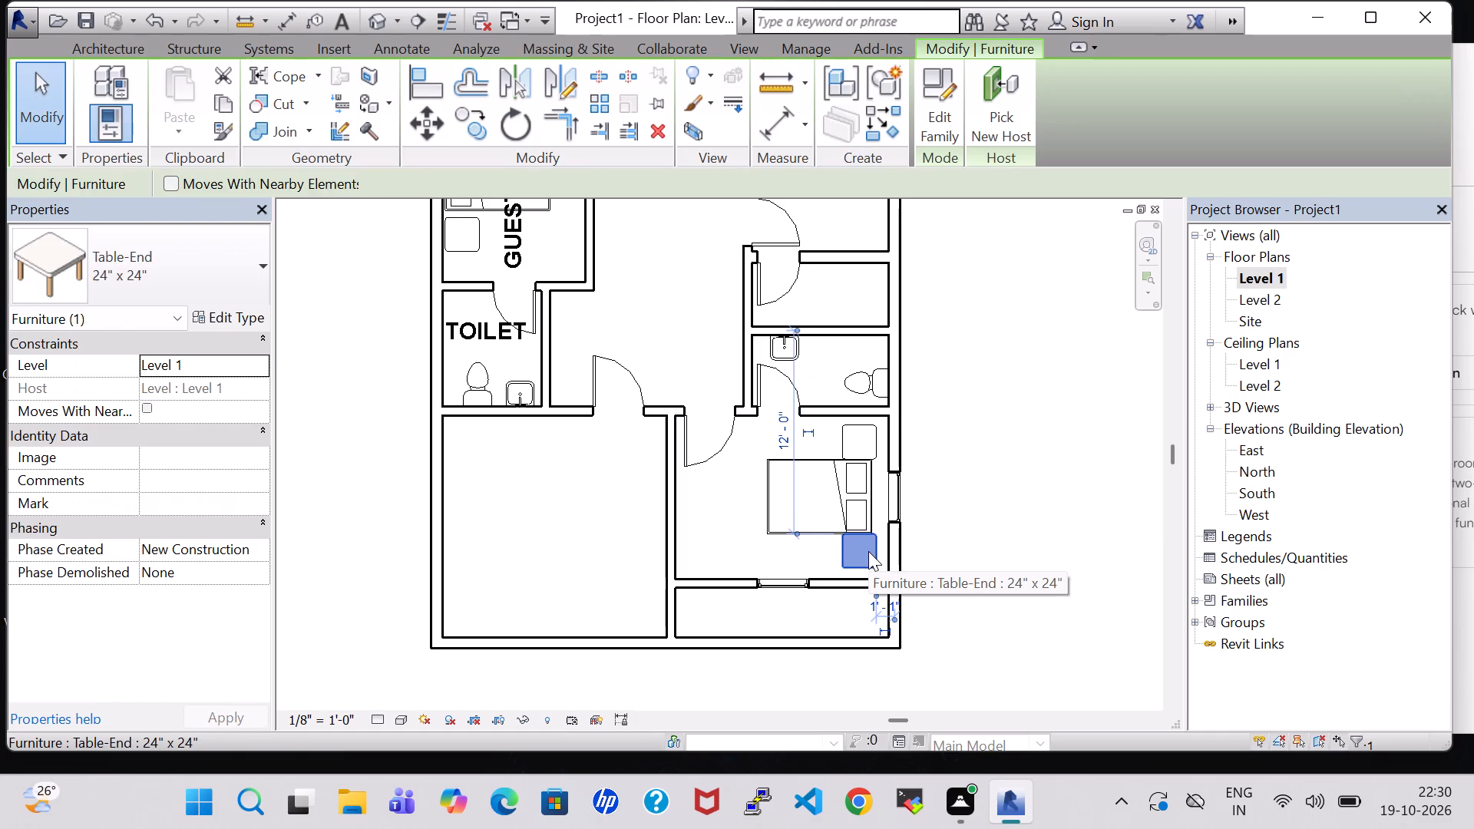
key("Down")
key("Right")
key("Right")
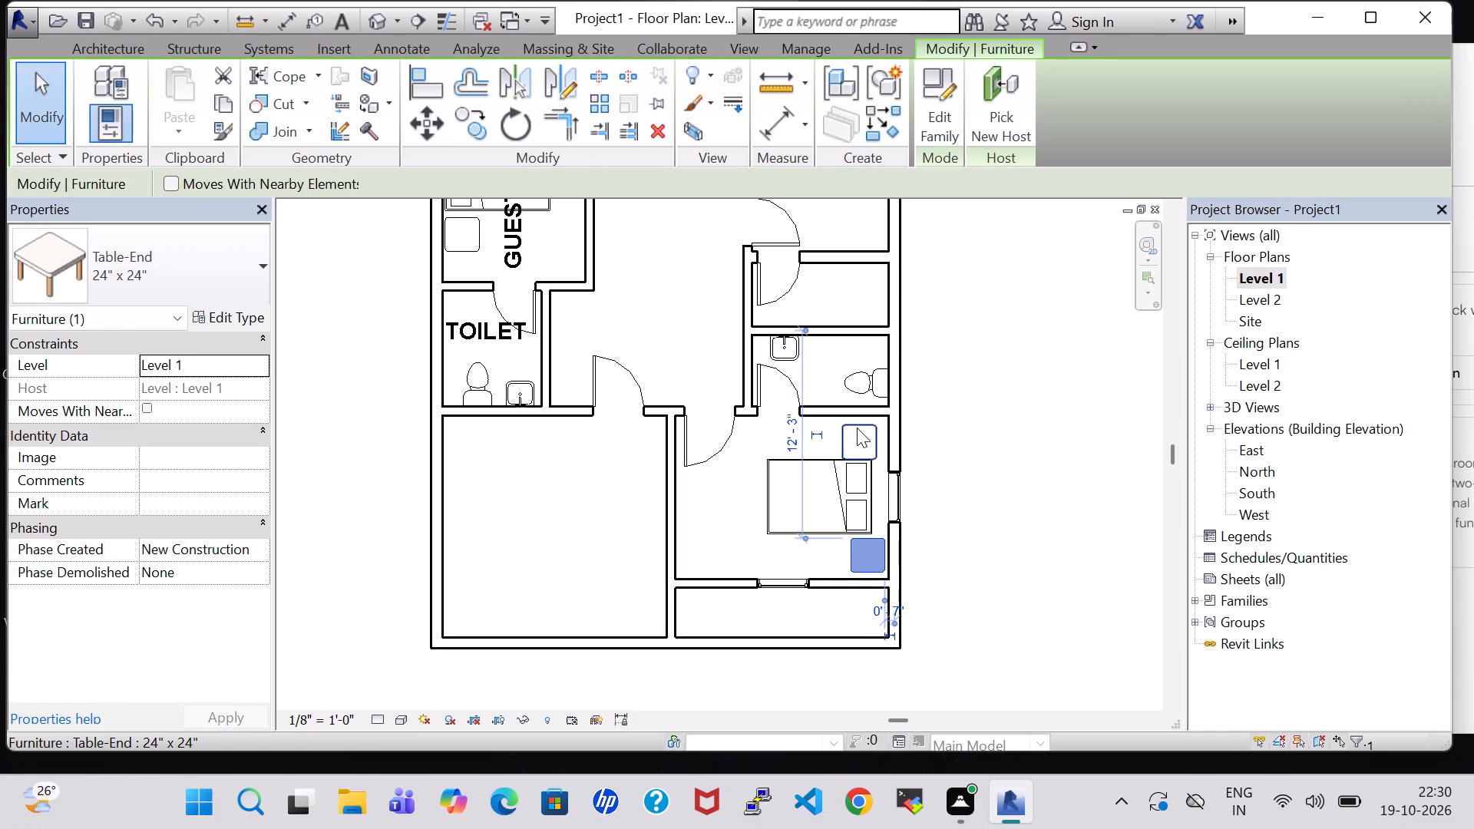
left_click(855, 426)
key("Up")
key("Right")
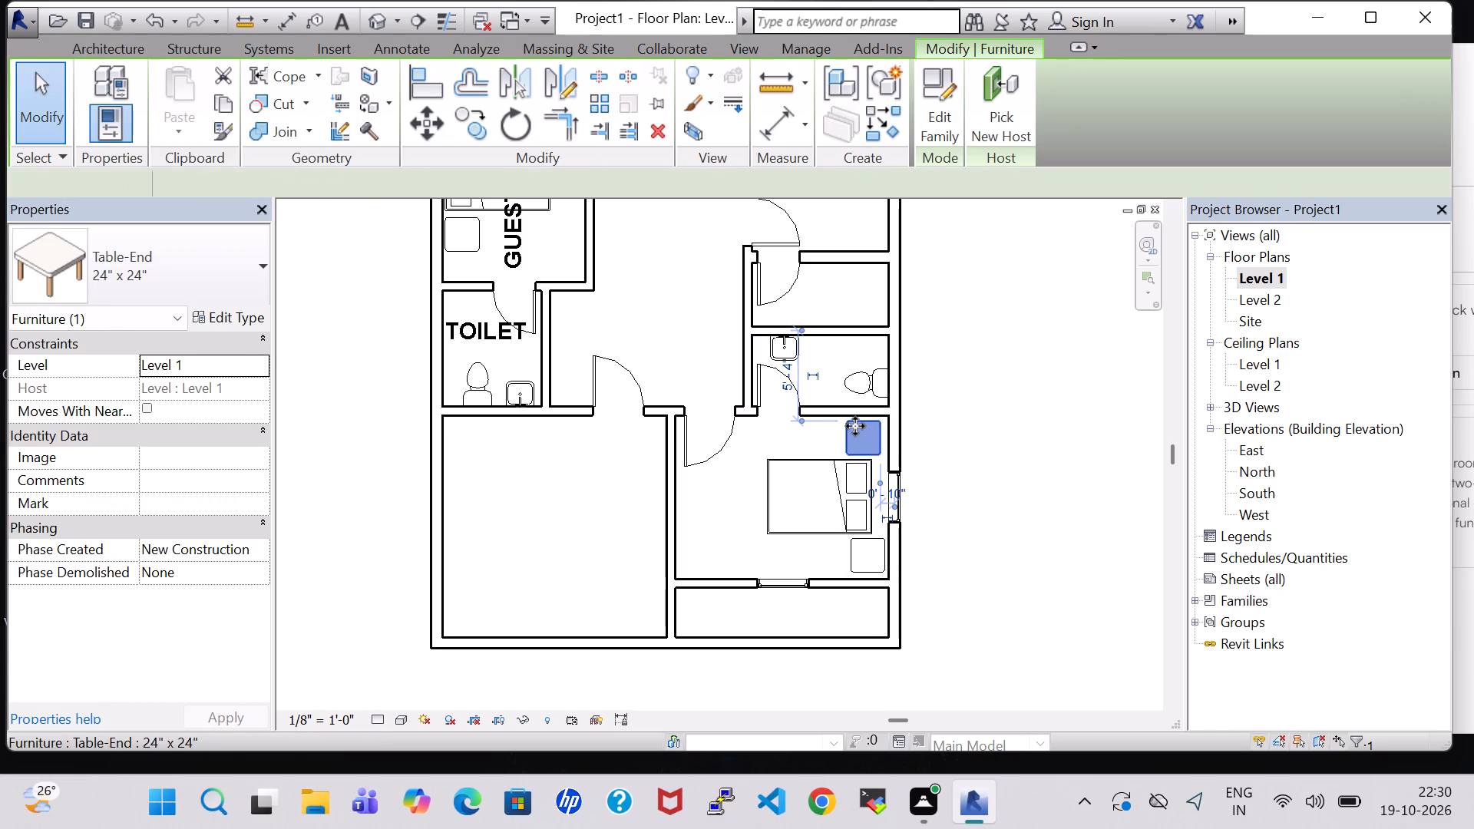
Nudge the northern end table and the bed in the southeast bedroom slightly toward the east wall.
key("Right")
left_click(837, 494)
key("Right")
key("Right")
key("Right")
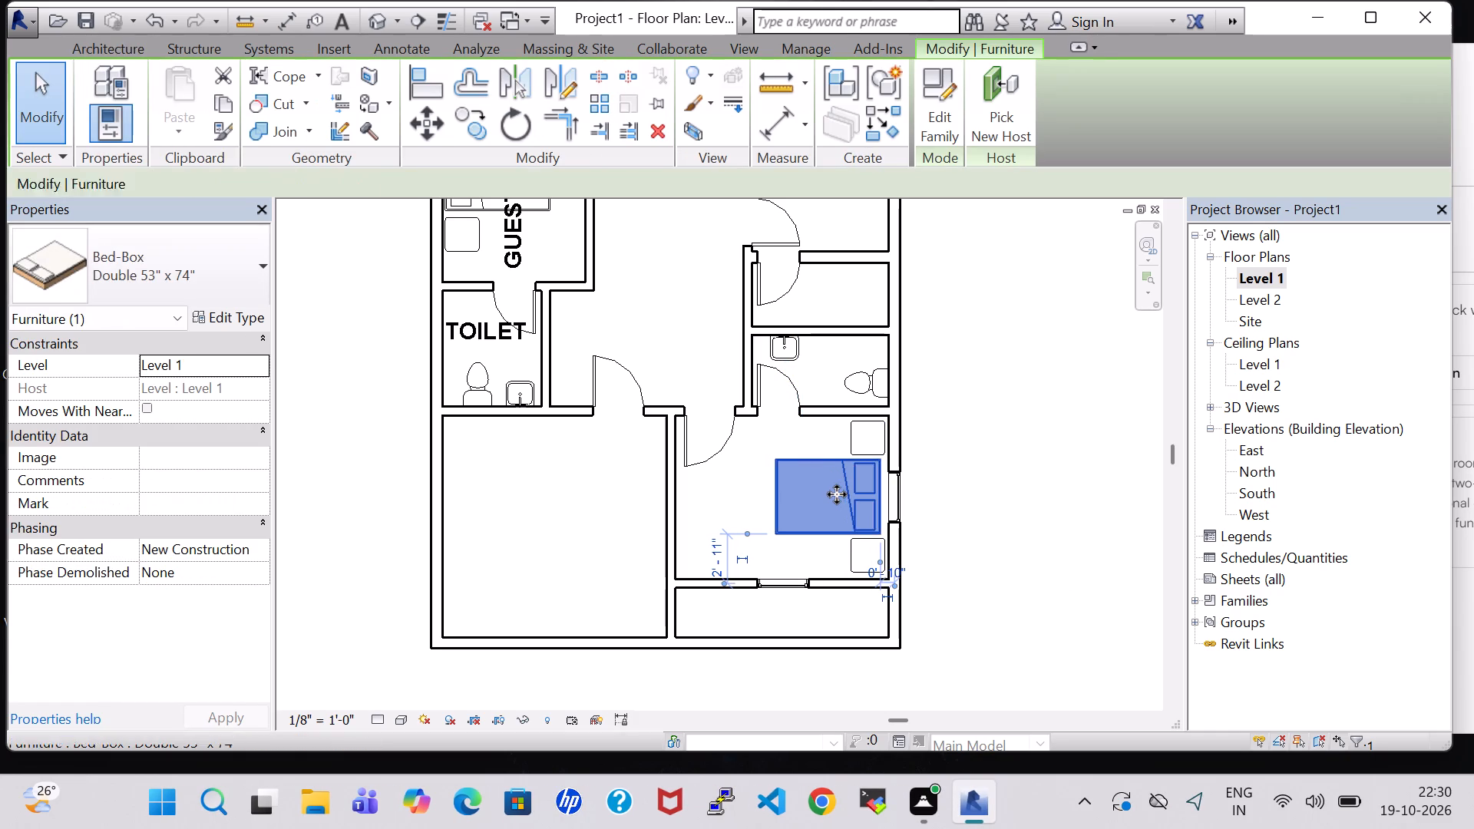
left_click(987, 434)
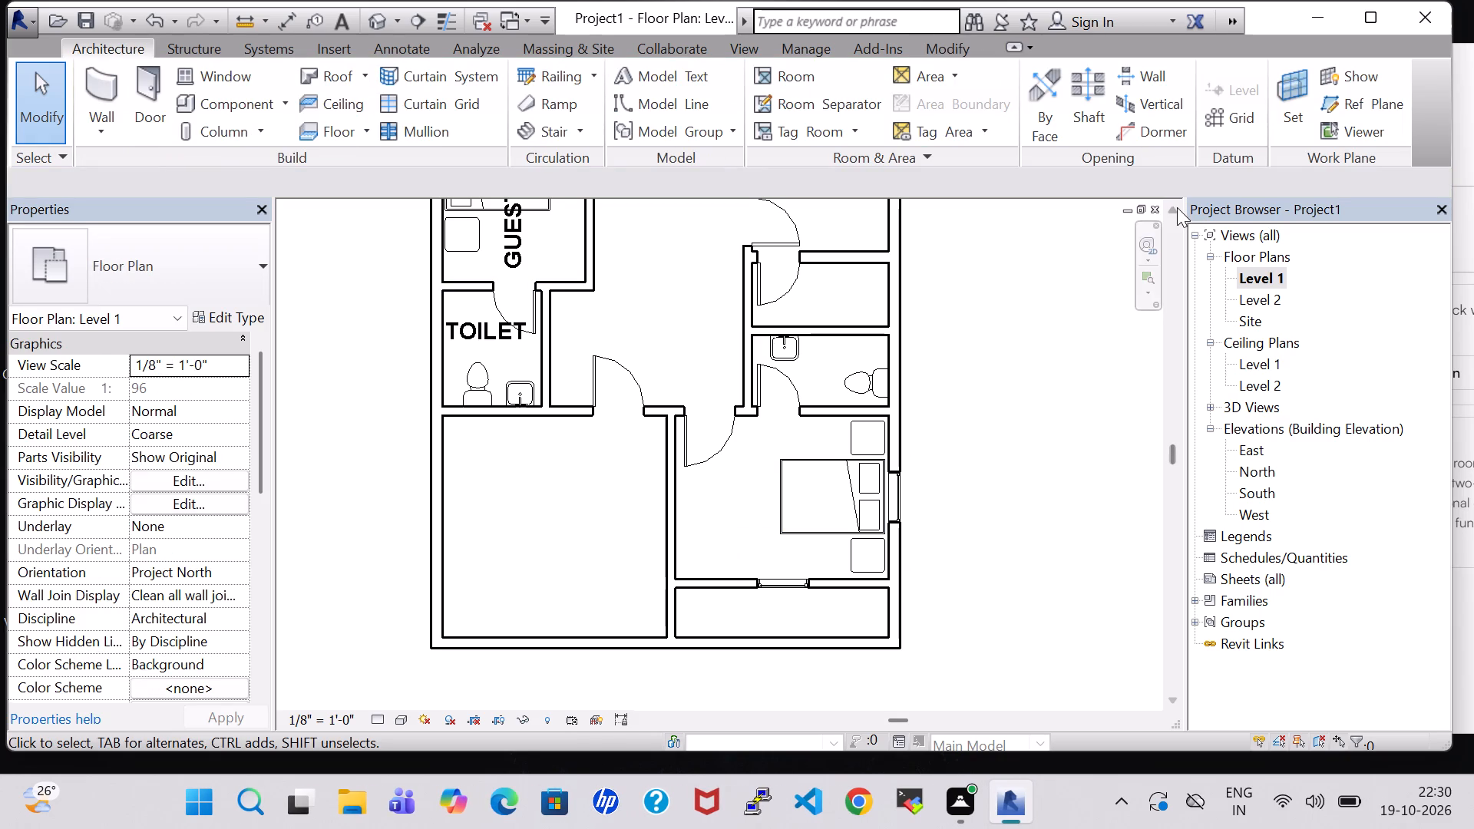
Place a matching RPC Plant - Tropical Agave - 1.5' by the northern end table in the southeast bedroom, copying the guest room's plant type.
triple_click(1172, 207)
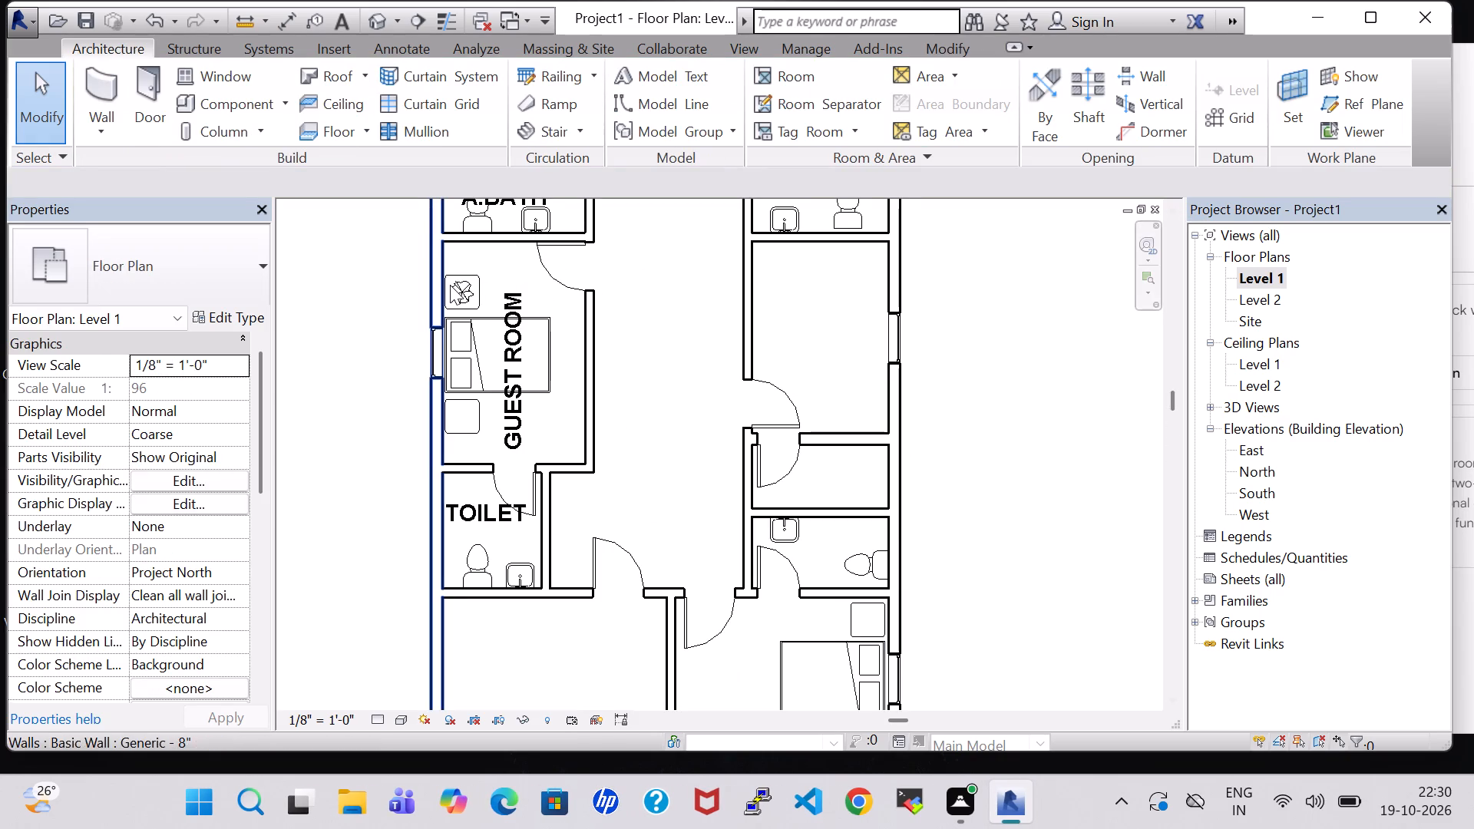
left_click(460, 288)
right_click(460, 288)
left_click(606, 402)
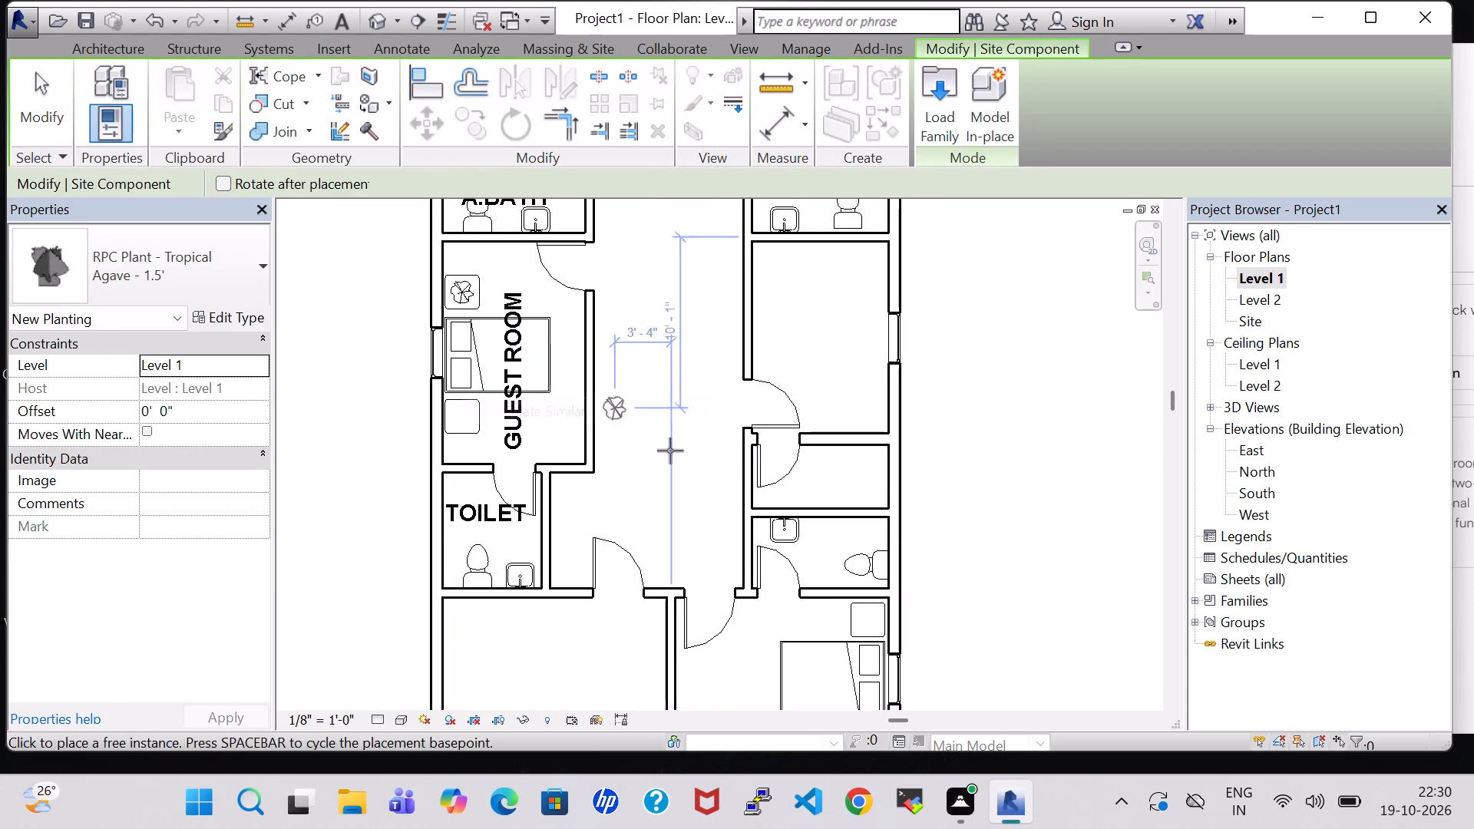
left_click(857, 627)
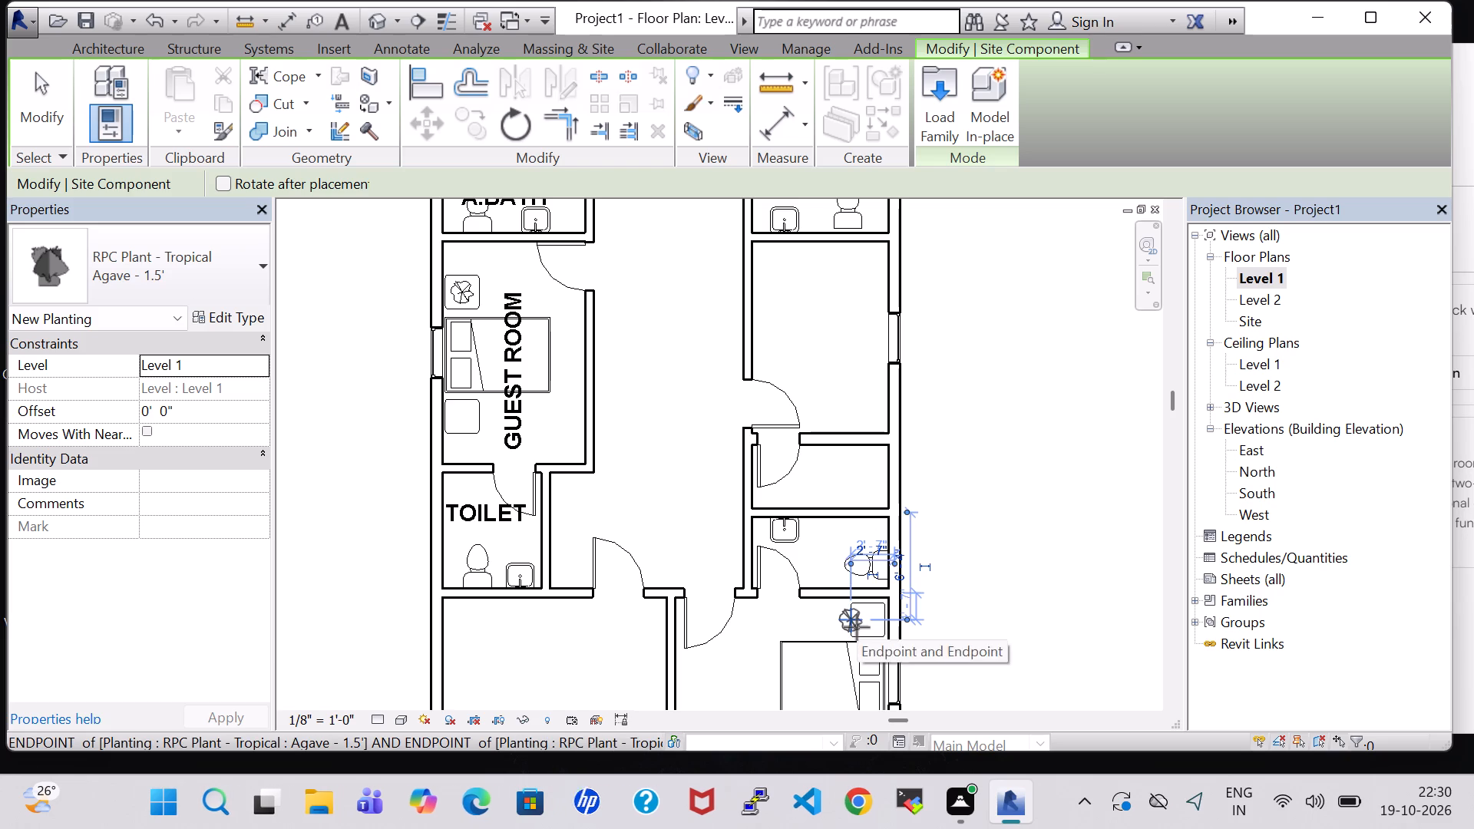
key("Escape")
key("Escape")
Set the new agave plant's offset to 2' 0" above Level 1.
left_click(835, 621)
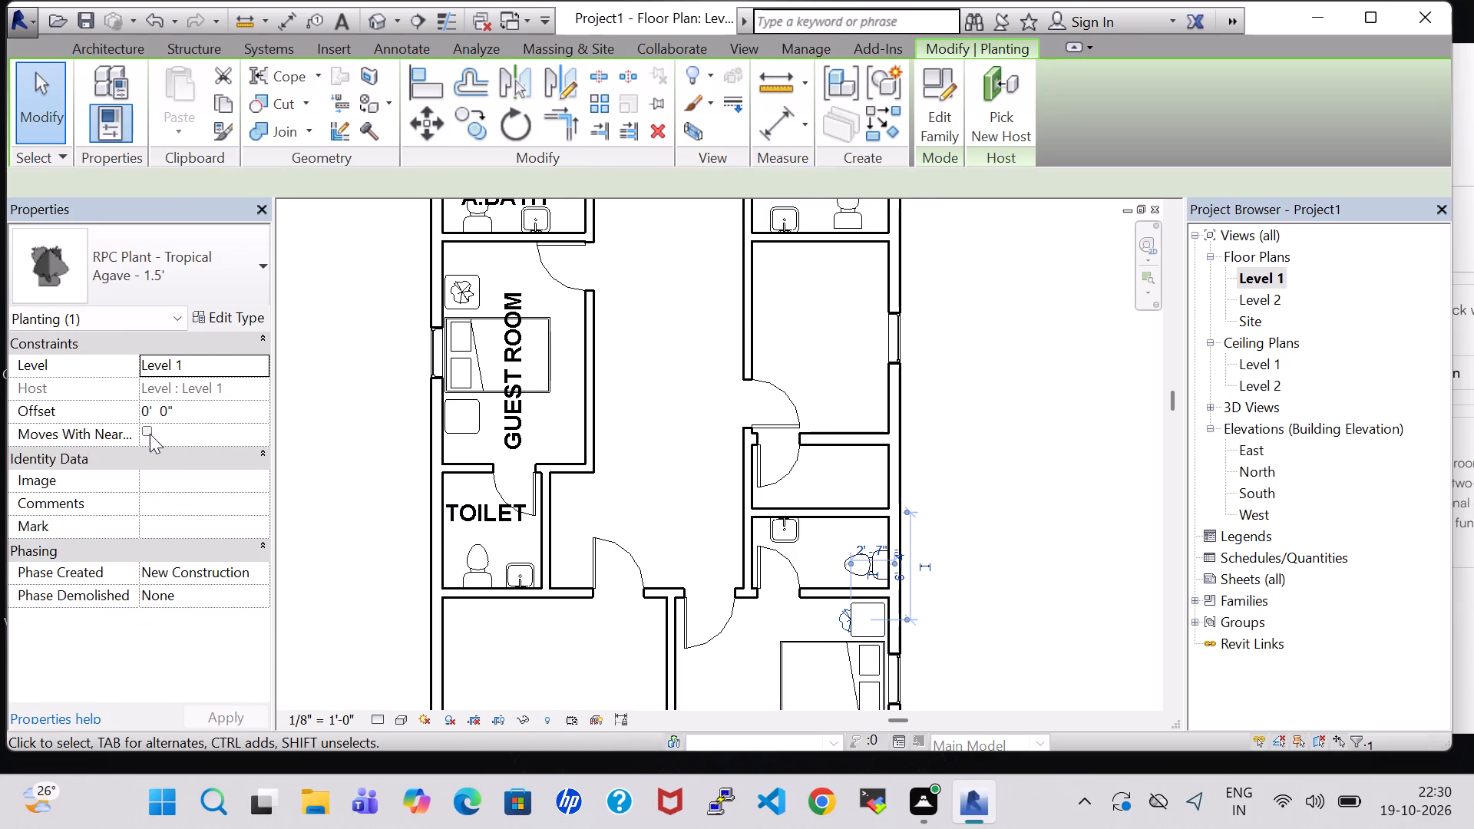
left_click(153, 412)
left_click(148, 412)
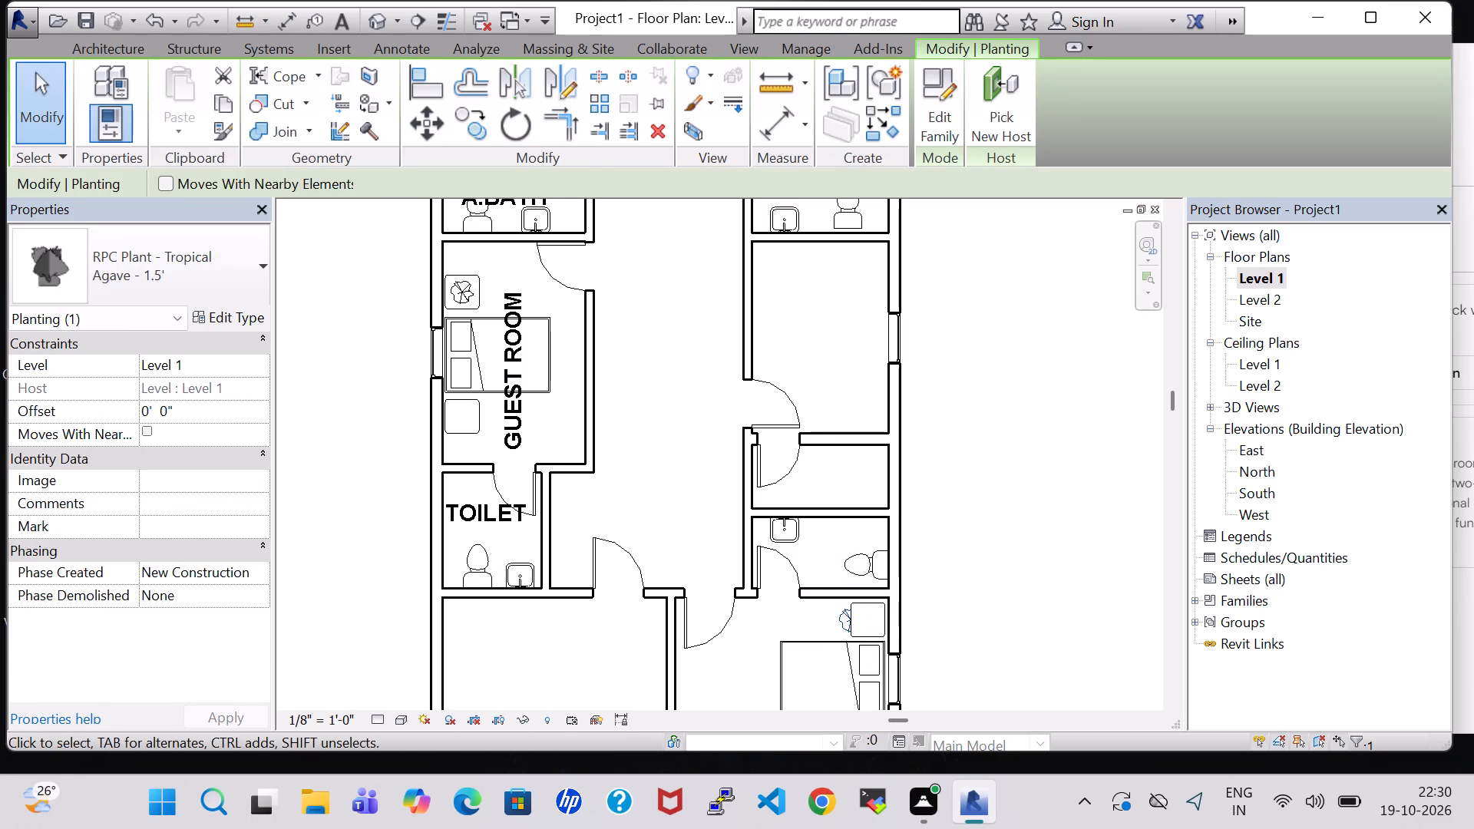
key("BackSpace")
key("2")
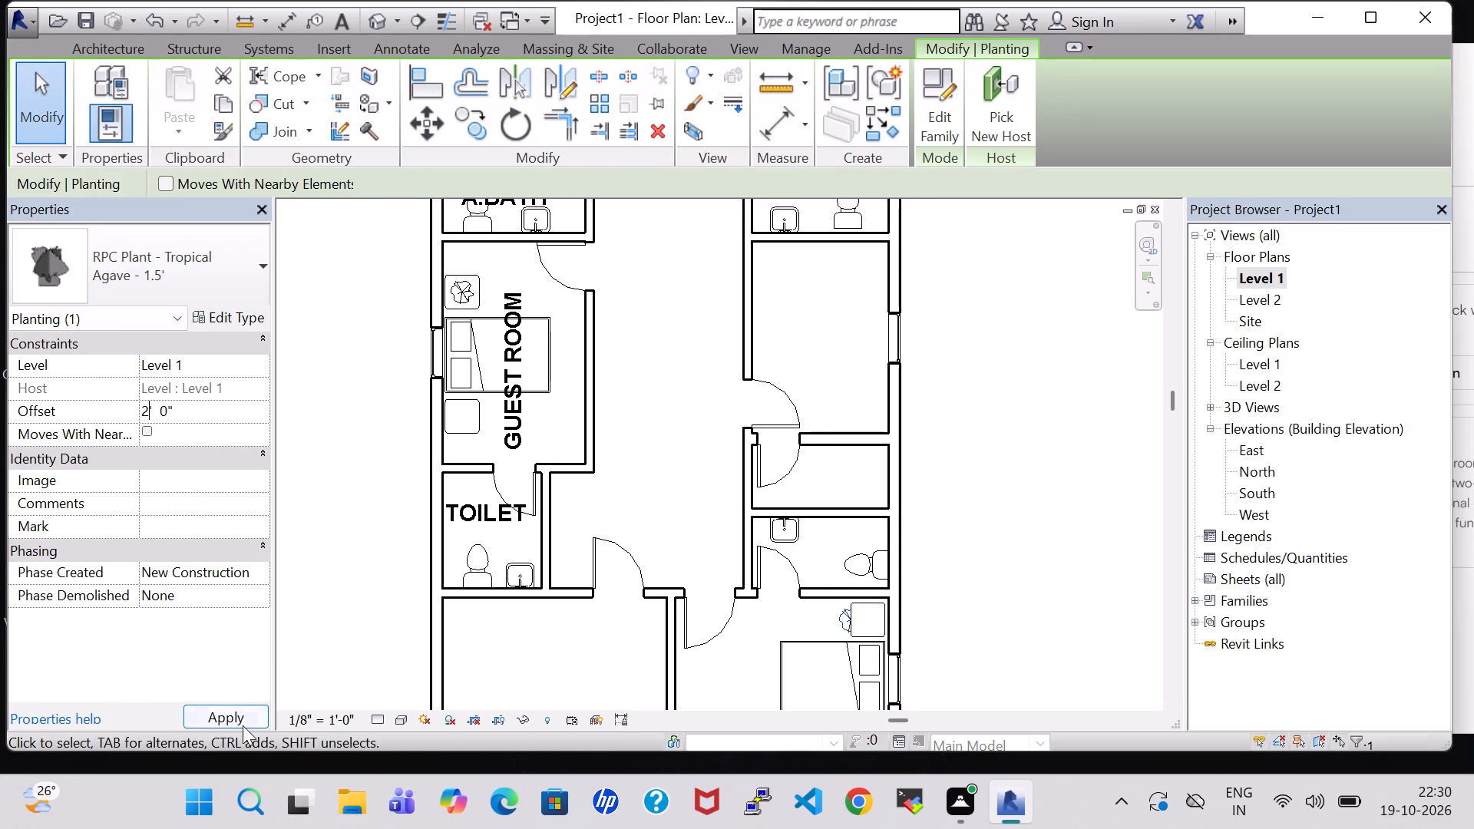
left_click(243, 722)
Nudge the agave plant east until it sits centred on the northern end table in the southeast bedroom.
key("Right")
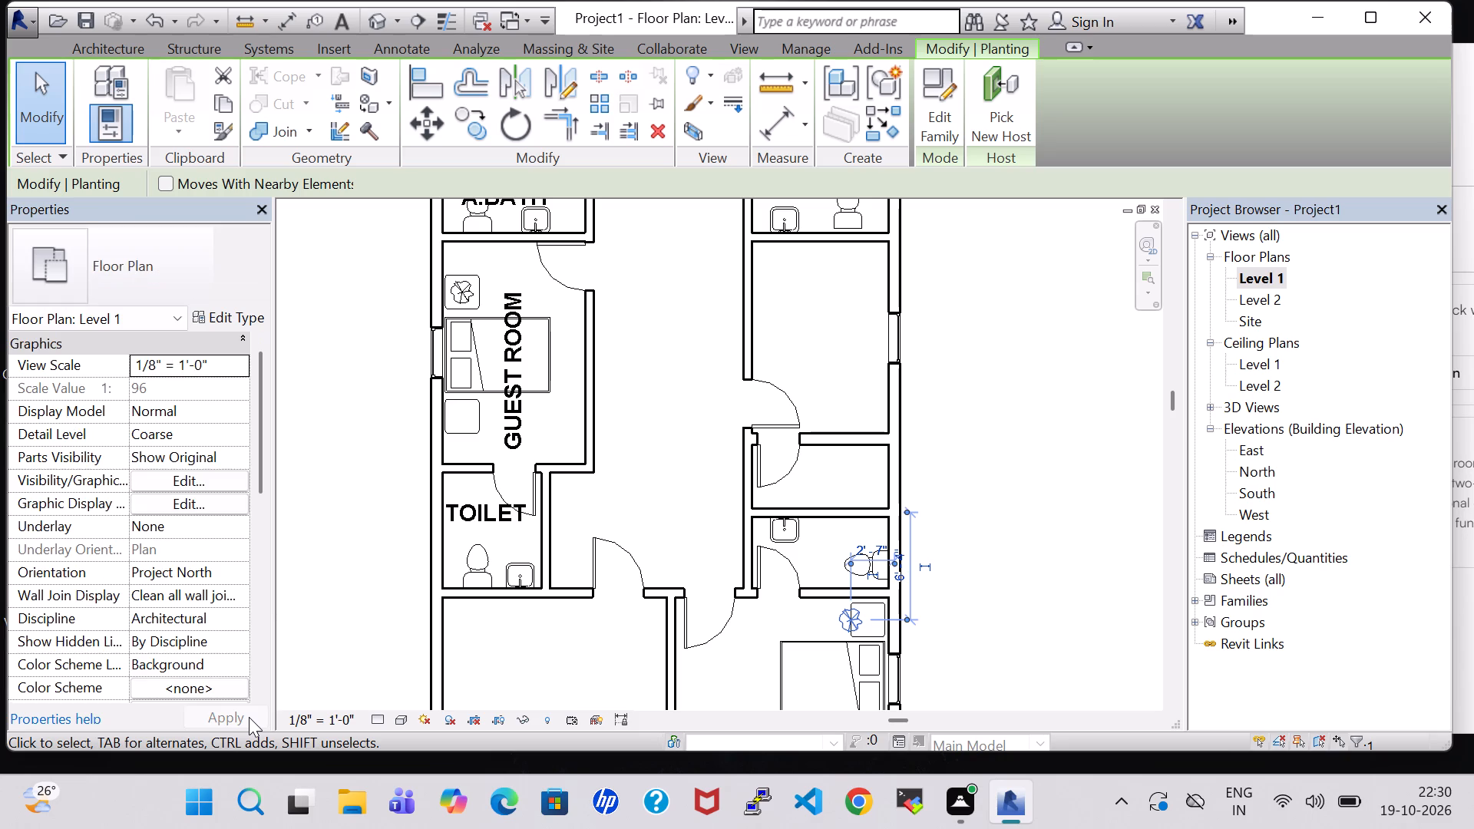
key("Right")
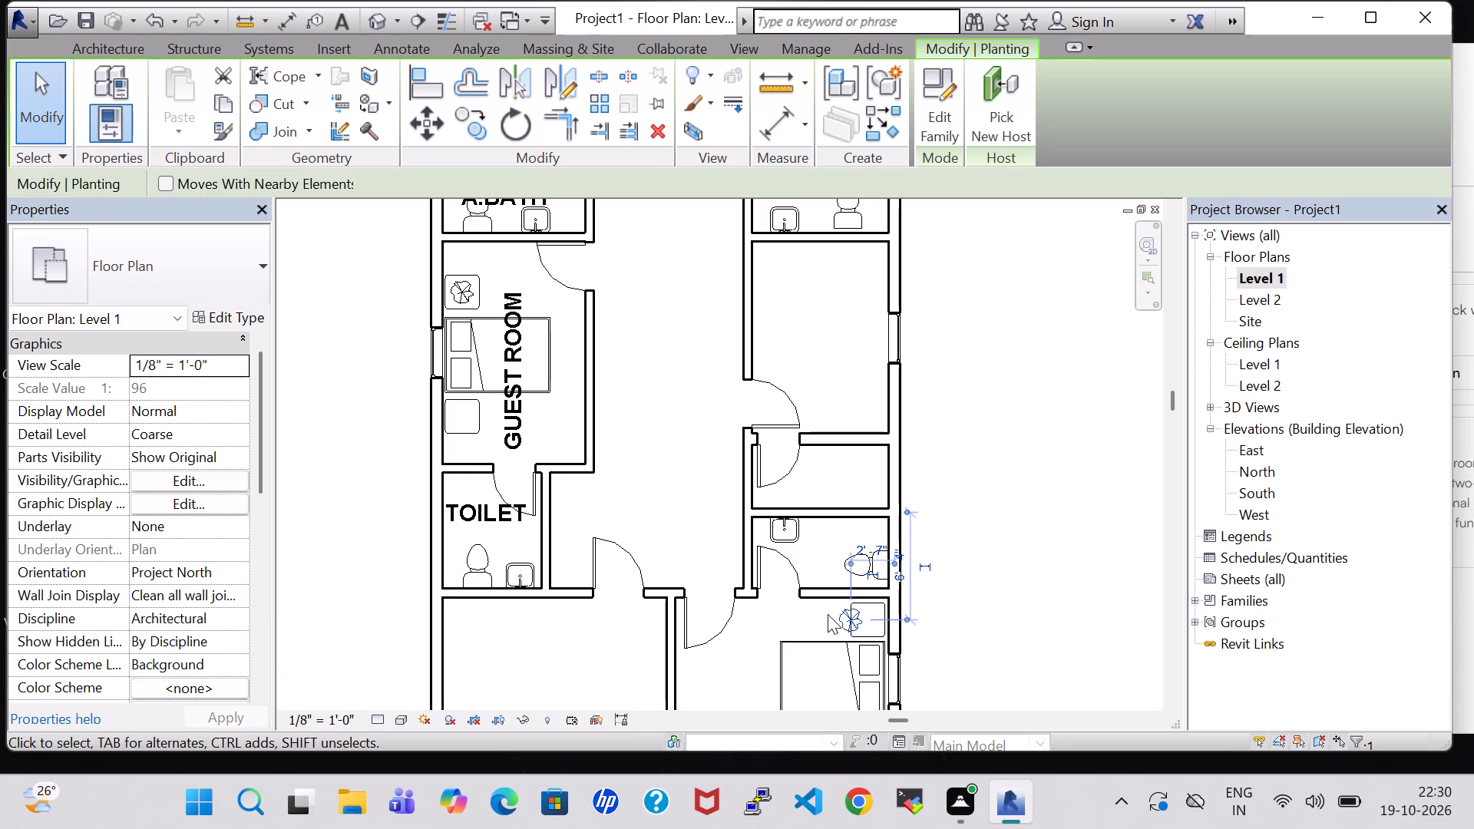
left_click(838, 614)
key("Right")
key("Right")
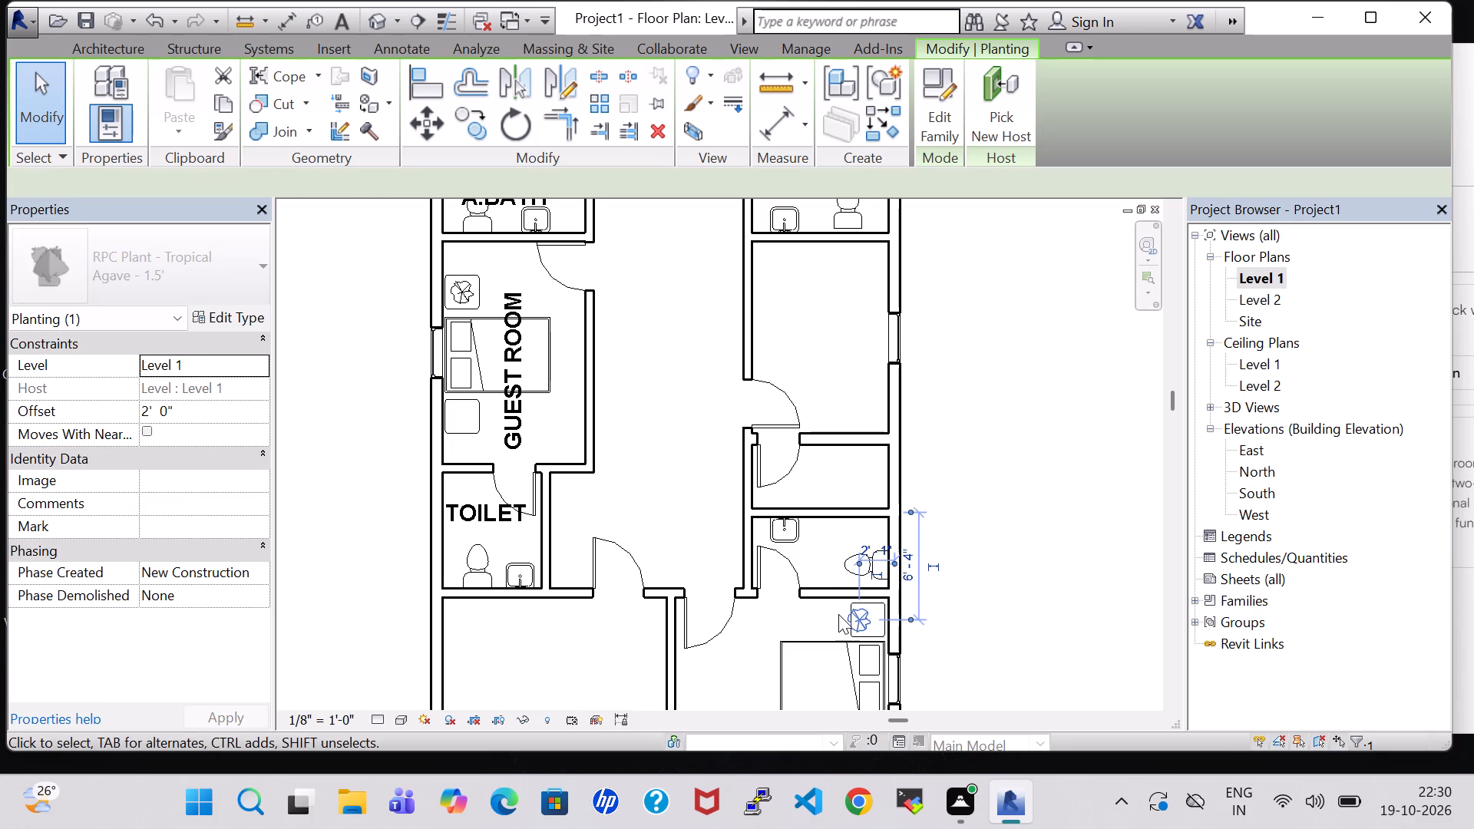
key("Right")
key("Right")
key("Right")
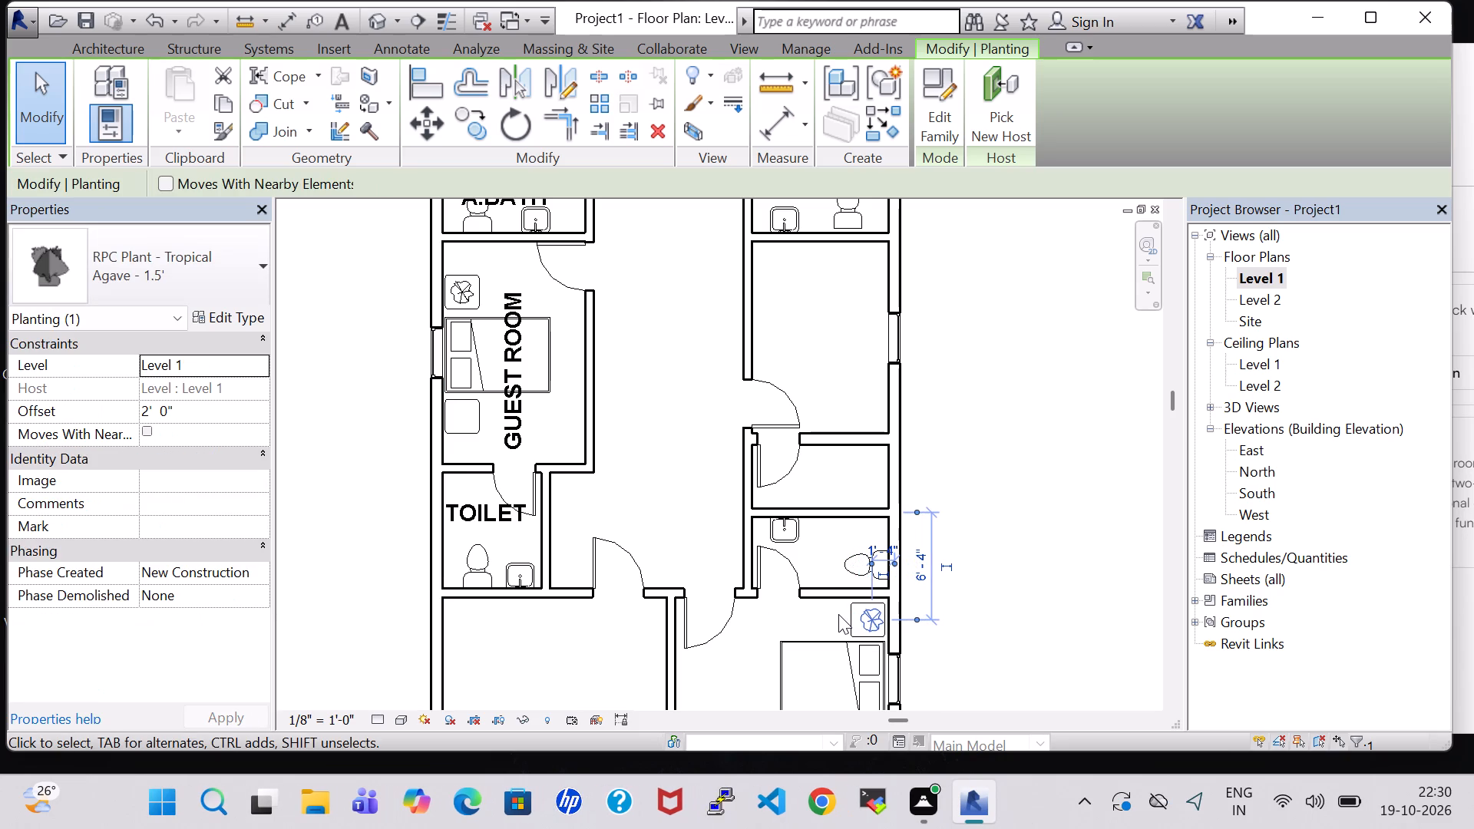
key("Left")
left_click(1026, 568)
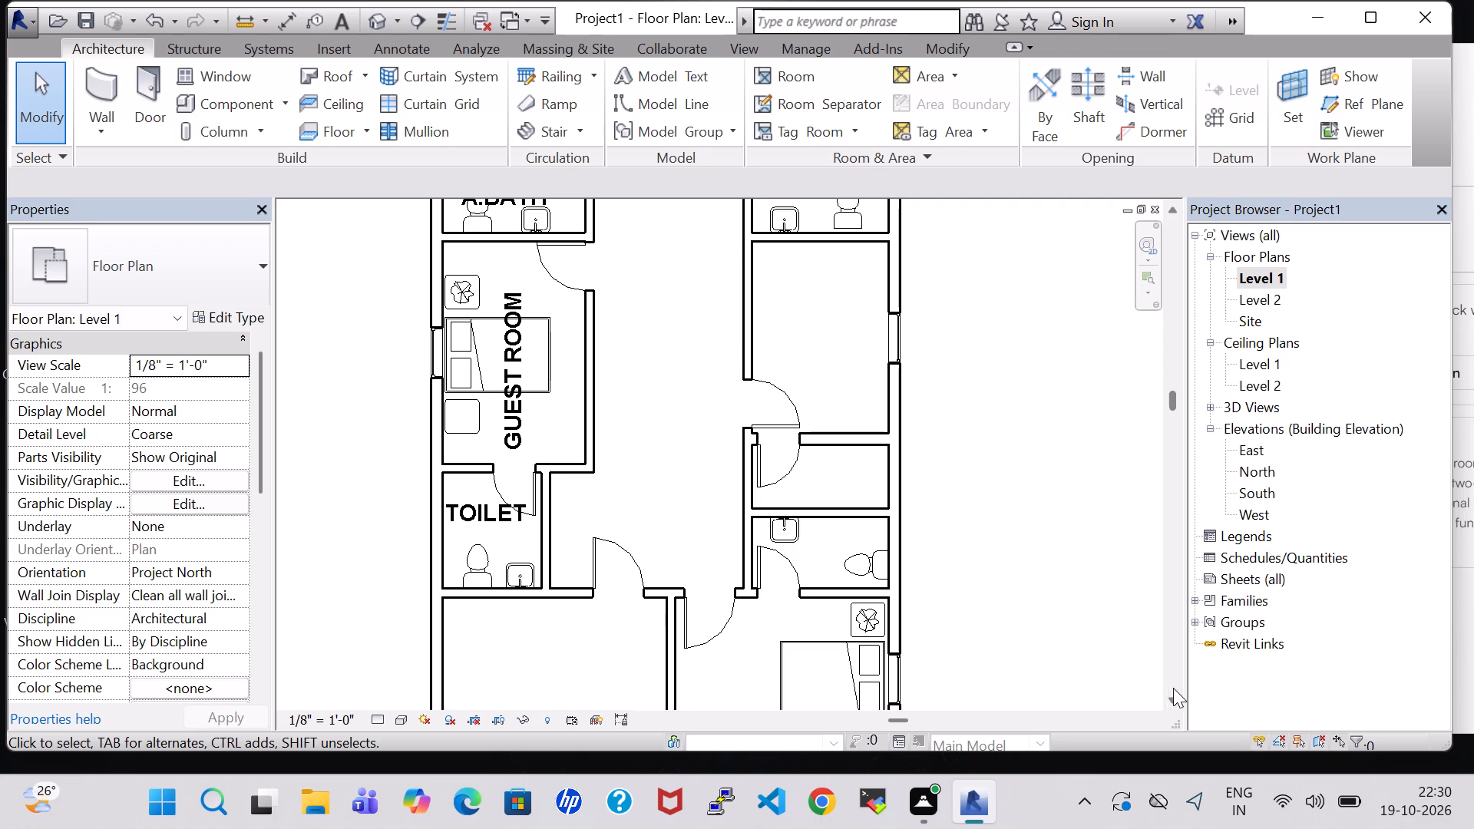
Place a matching 32" TV - Flat Screen, rotated upright, at the midpoint of the southeast bedroom's west wall, facing the bed.
double_click(1173, 695)
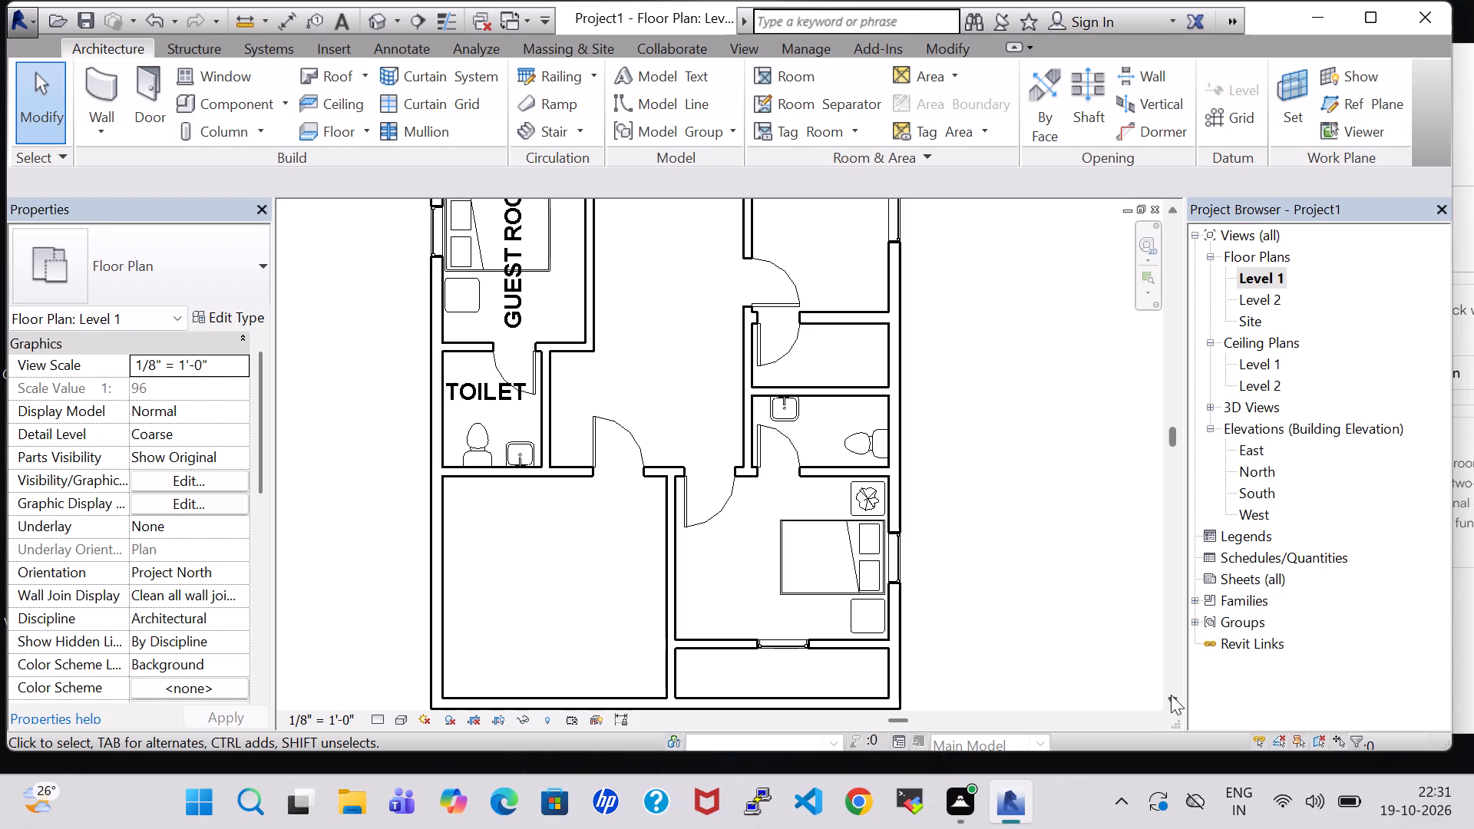
scroll(1008, 427, "down", 4)
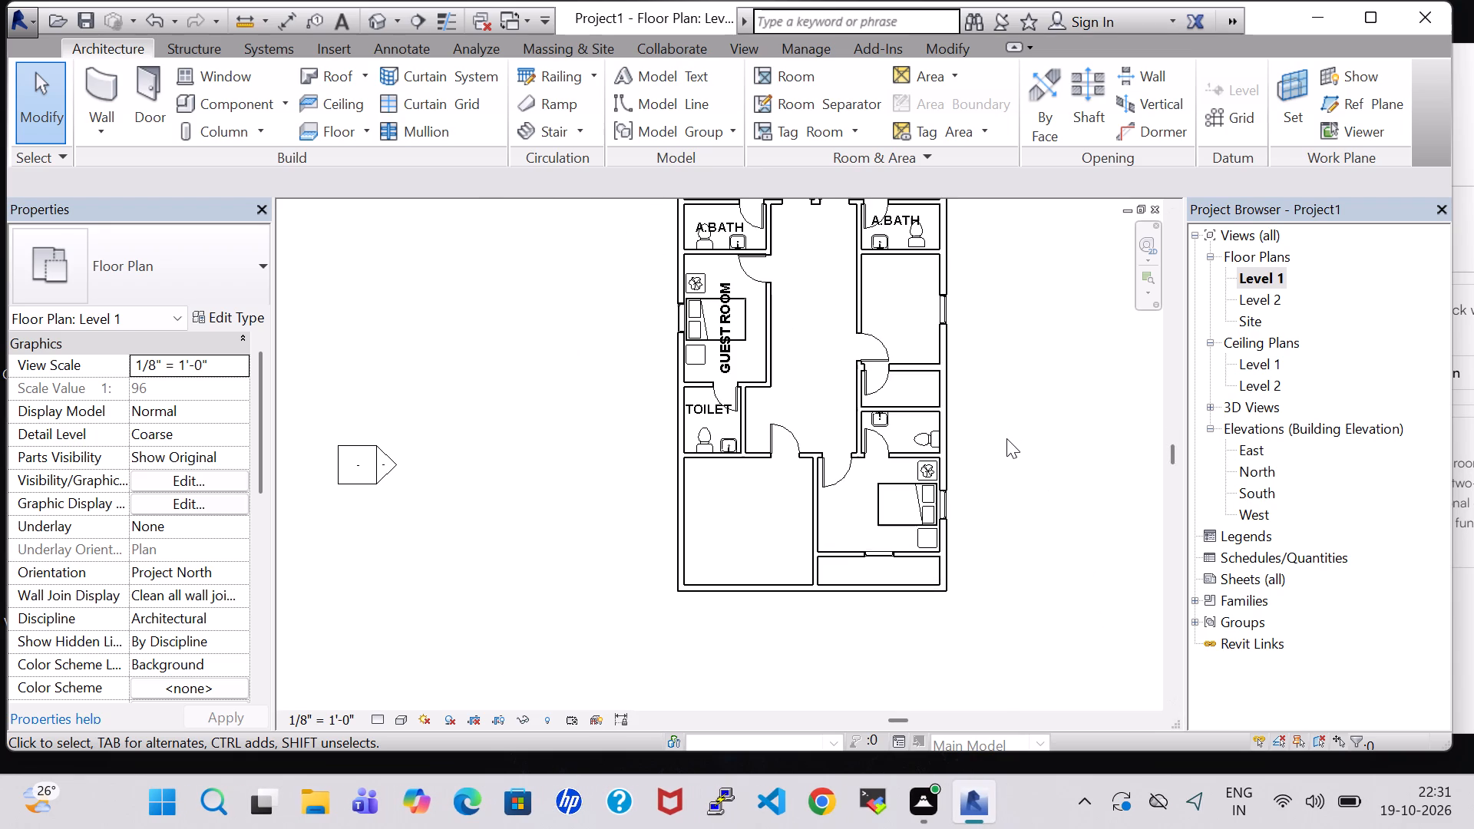
double_click(1174, 205)
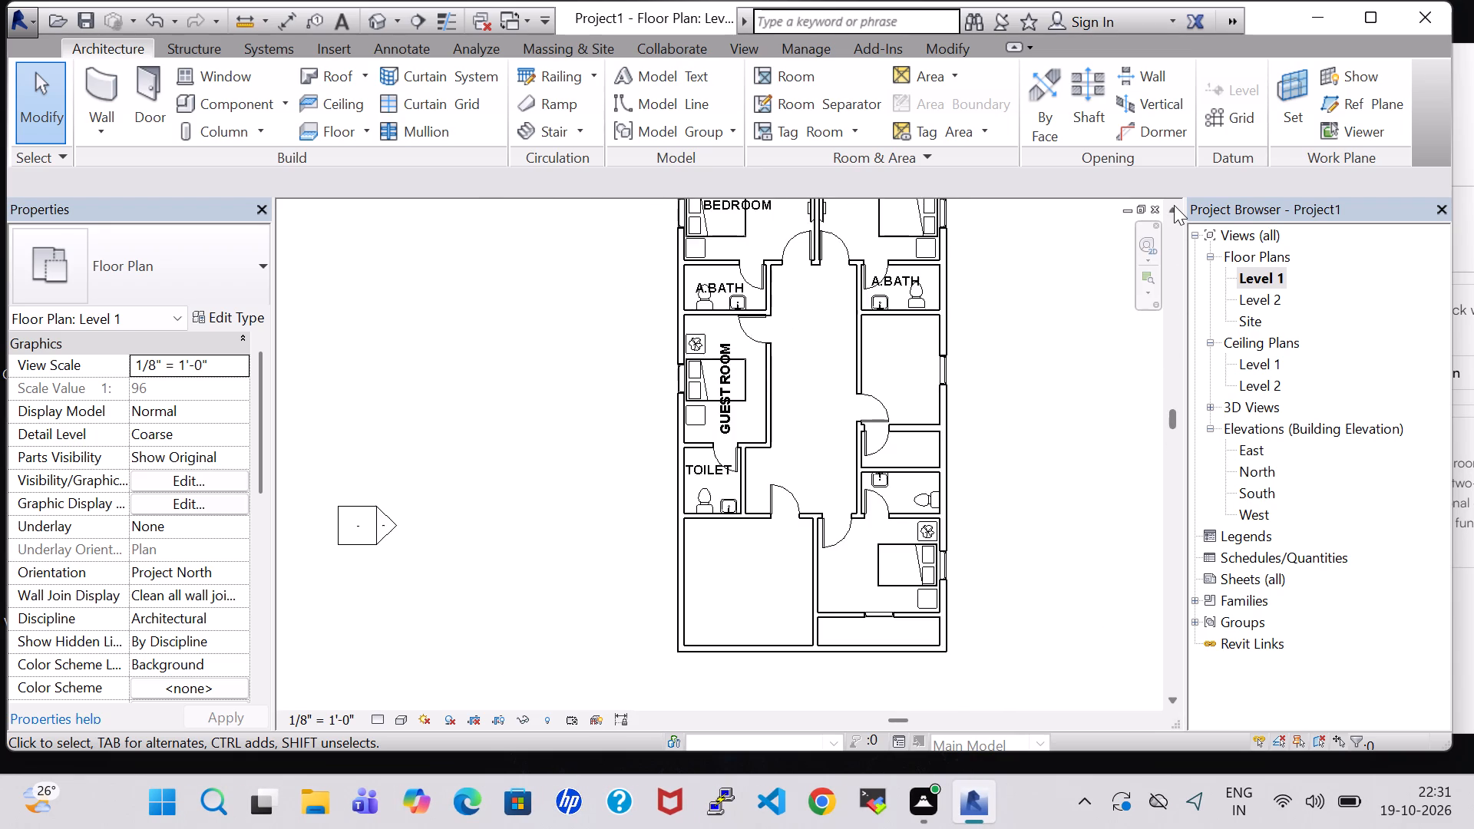
left_click(825, 272)
right_click(825, 272)
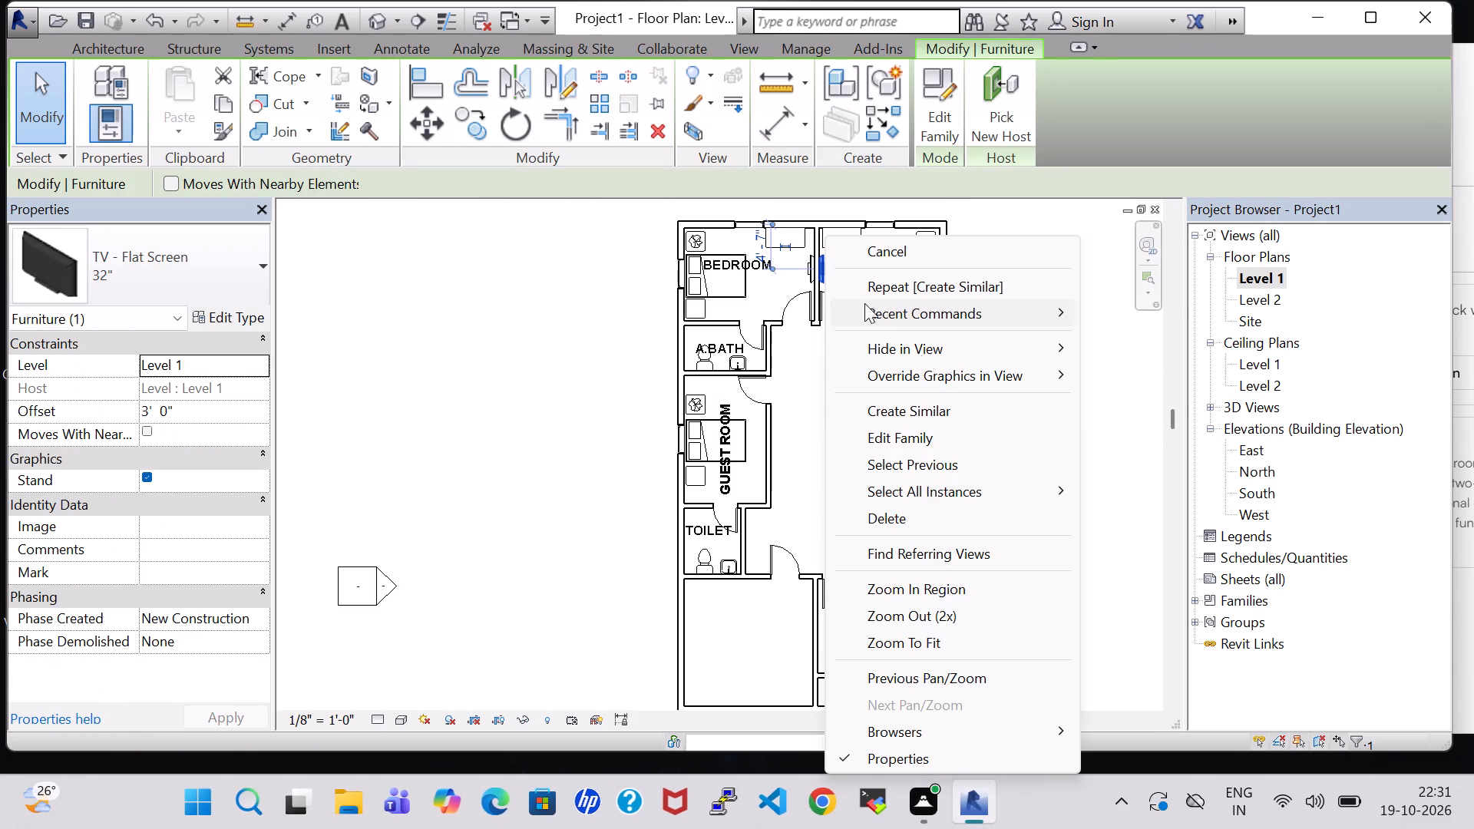
left_click(956, 402)
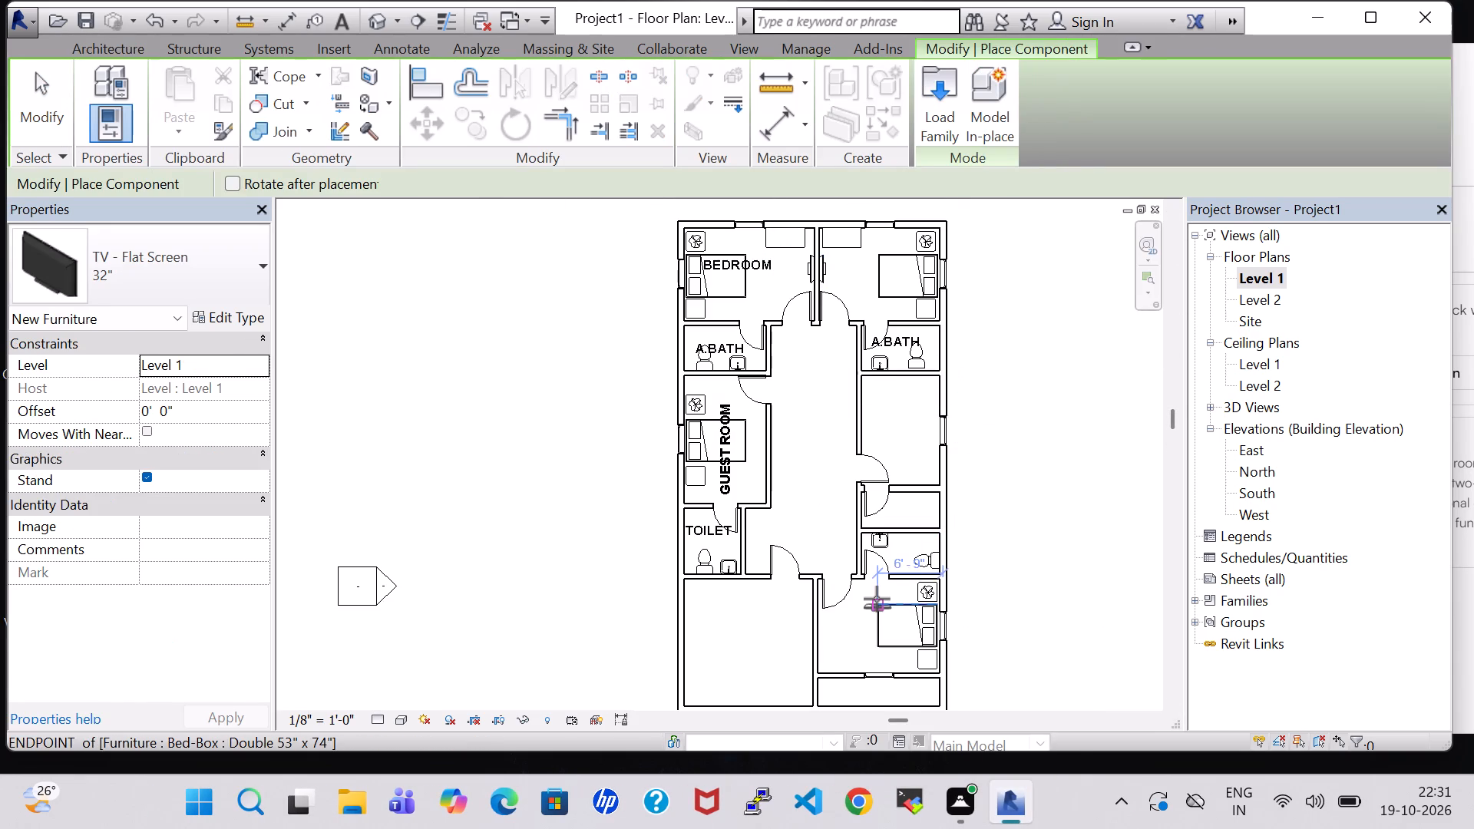
scroll(877, 599, "up", 3)
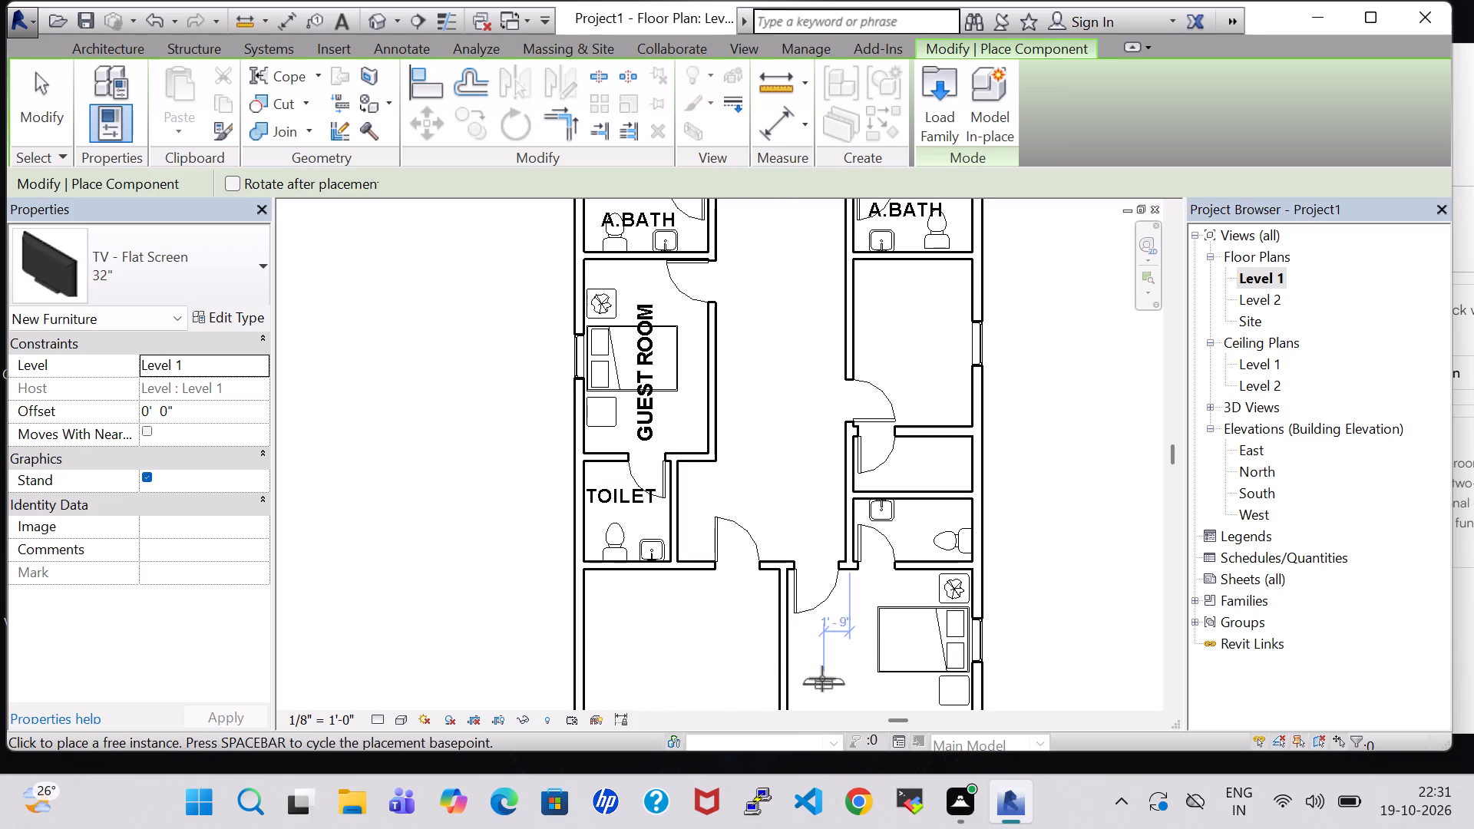
key("space")
left_click(789, 675)
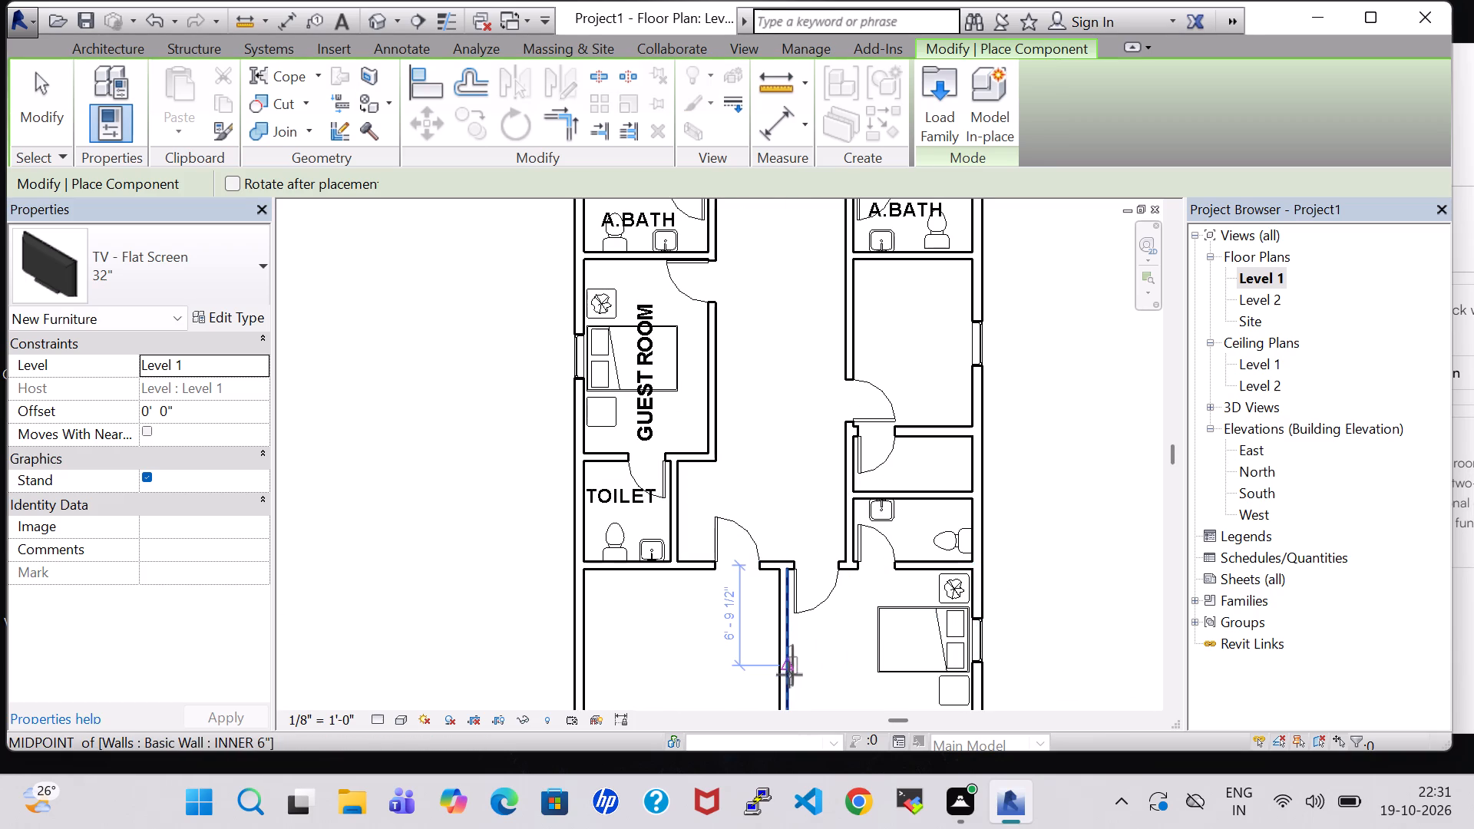
key("Escape")
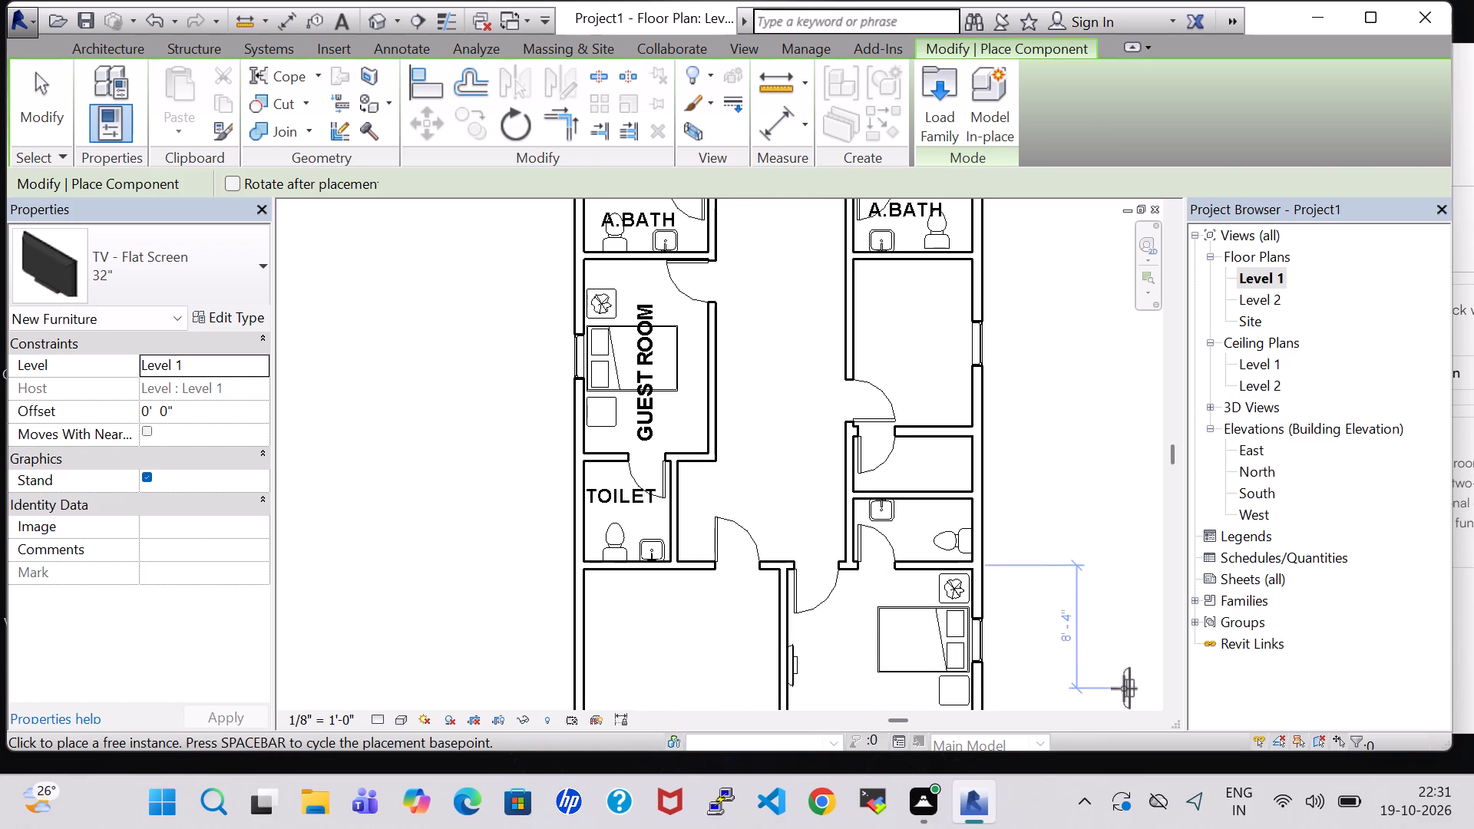
key("Escape")
Set the offset of the southeast bedroom's flat-screen TV to 3' 0".
double_click(1173, 702)
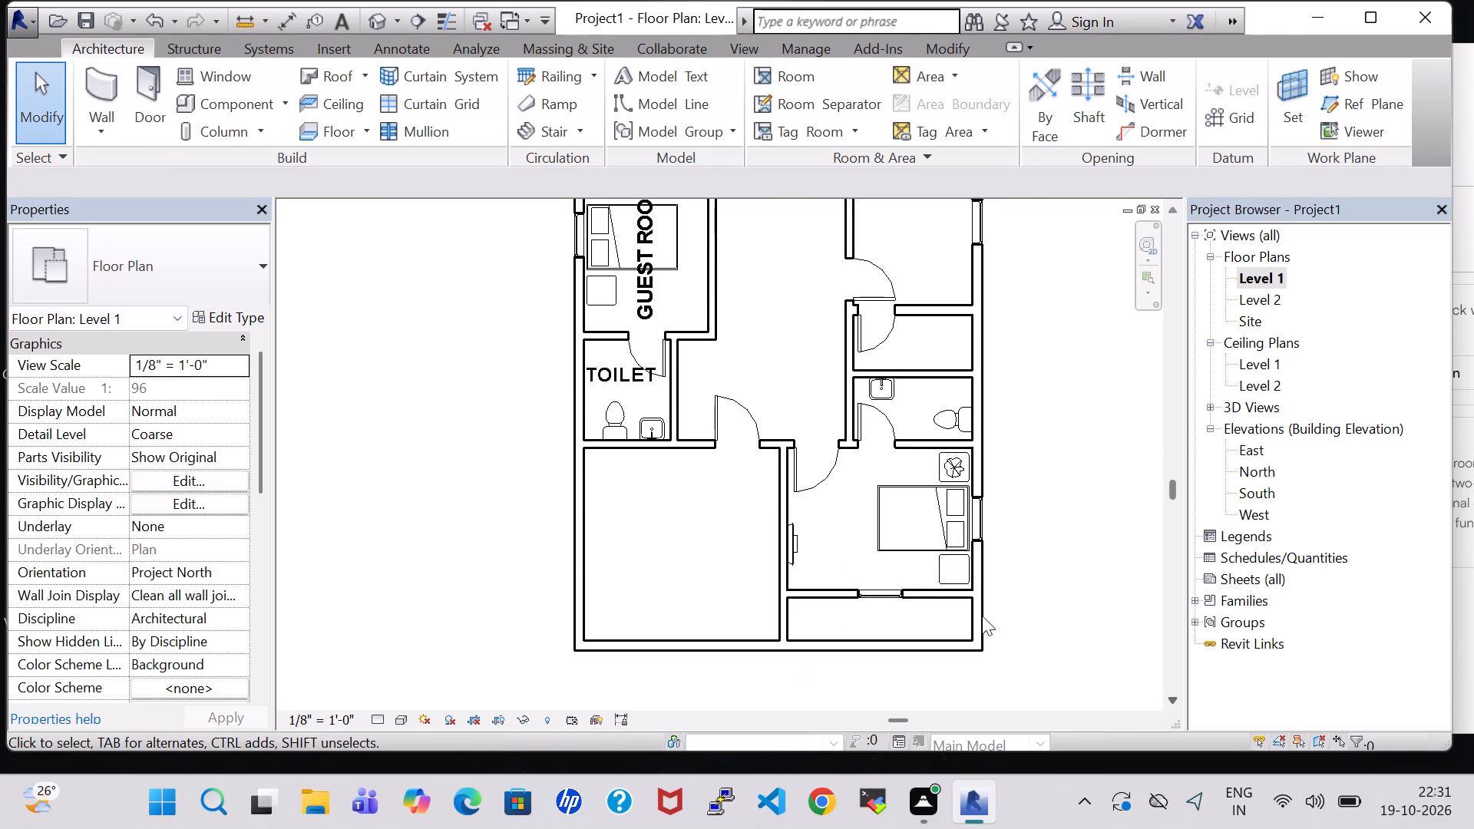
scroll(833, 573, "up", 4)
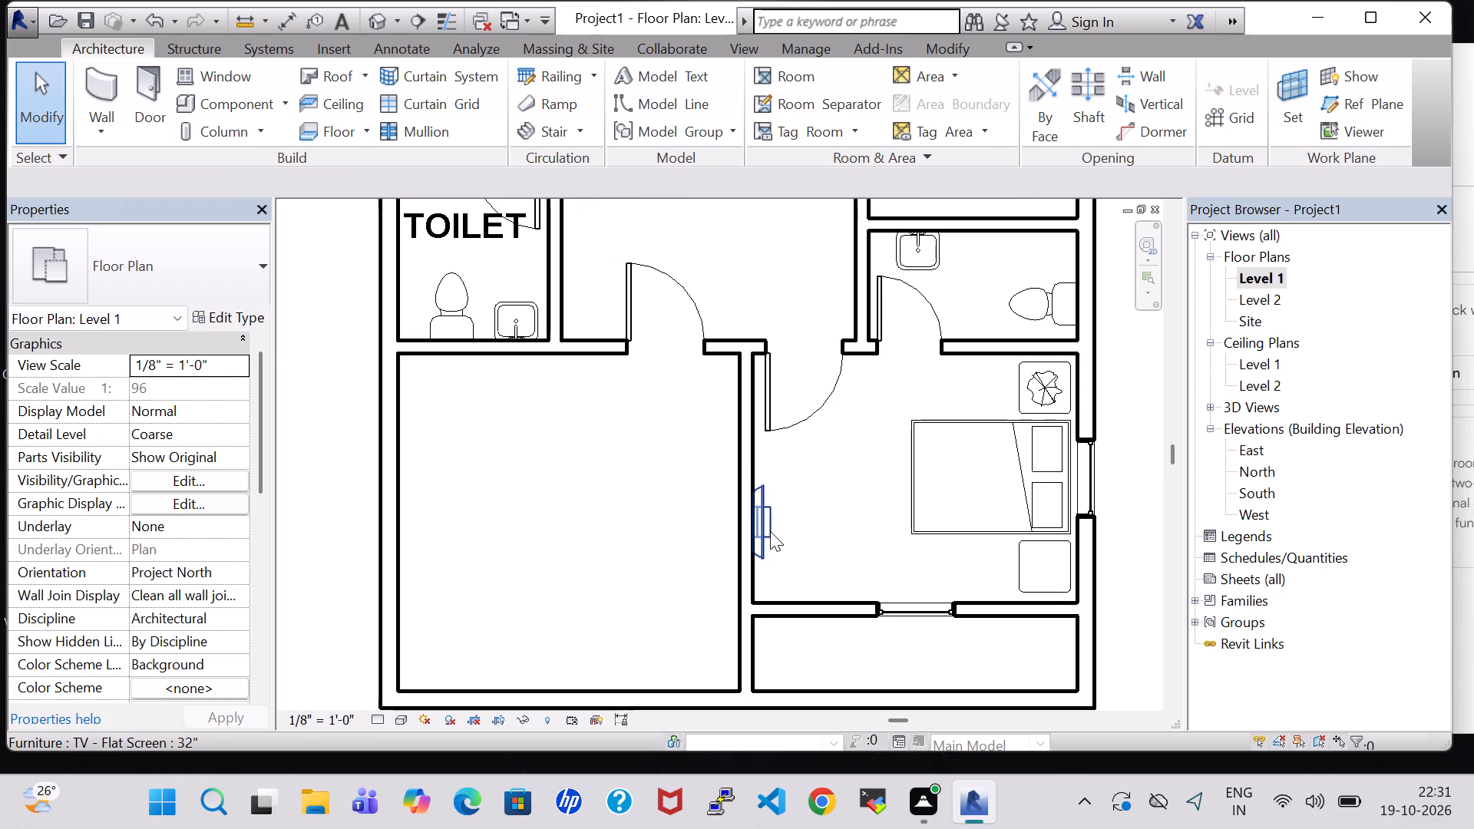
left_click(770, 531)
left_click(151, 408)
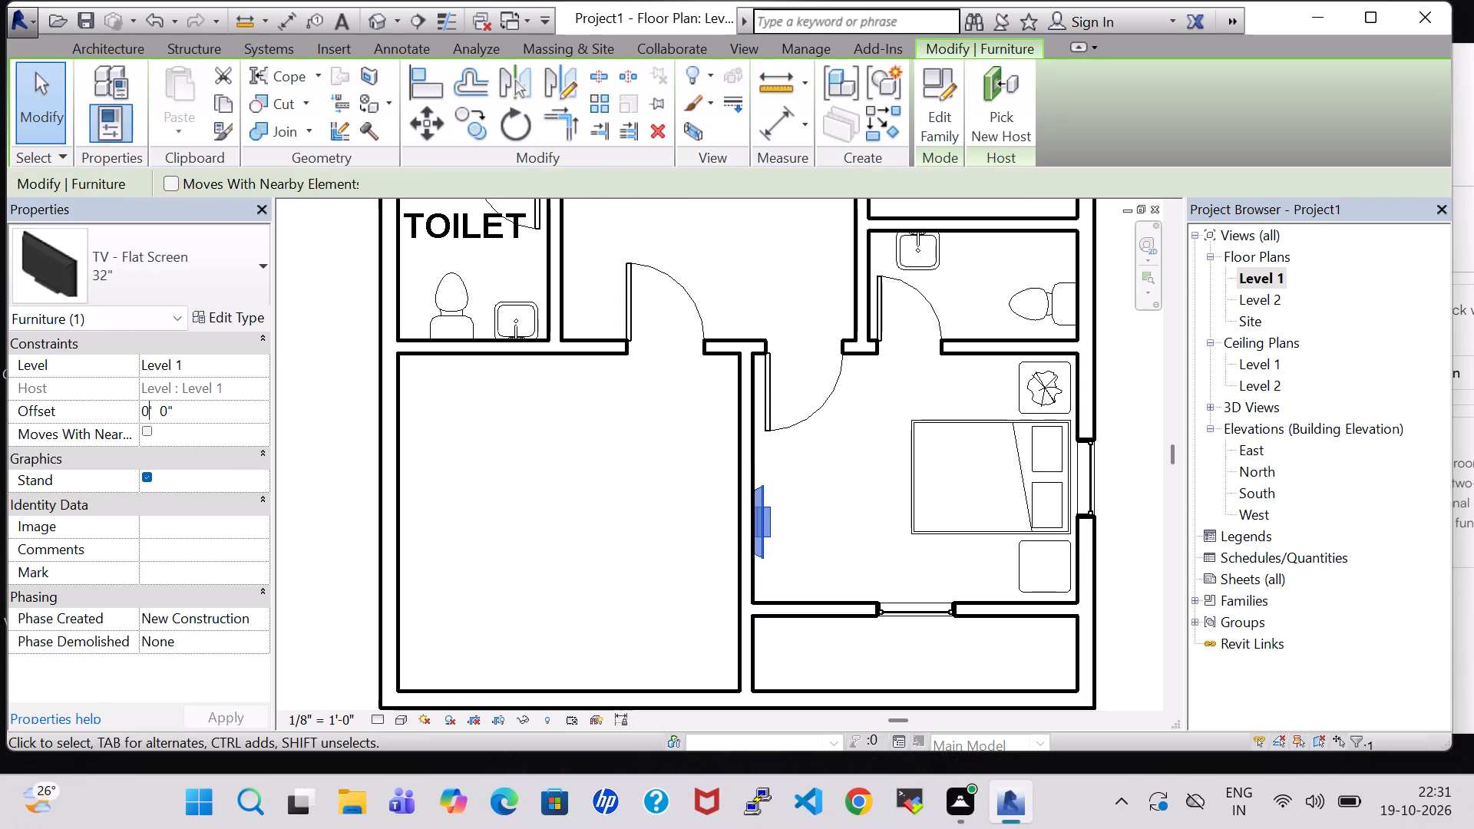
key("BackSpace")
key("3")
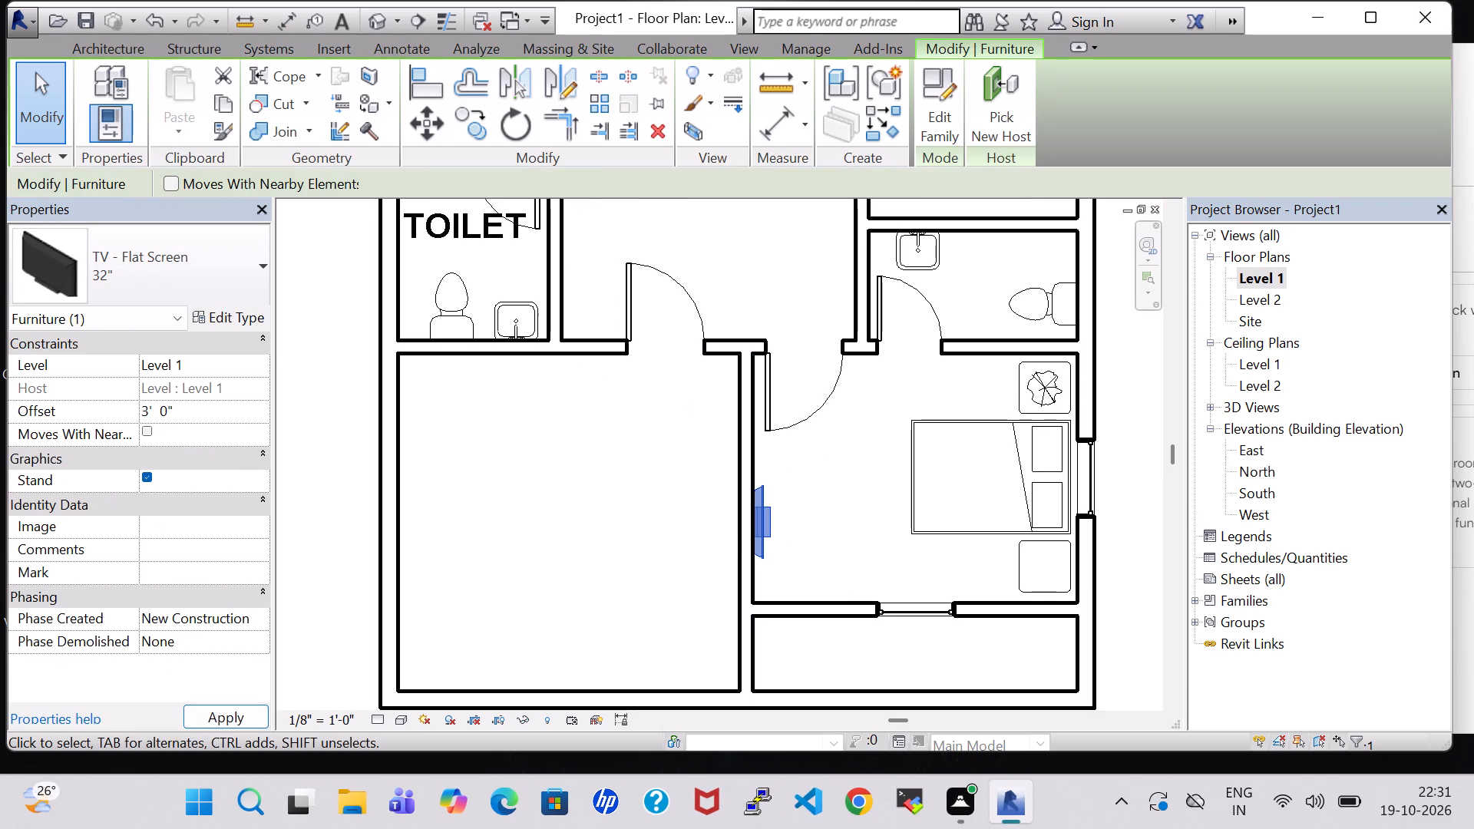
left_click(213, 722)
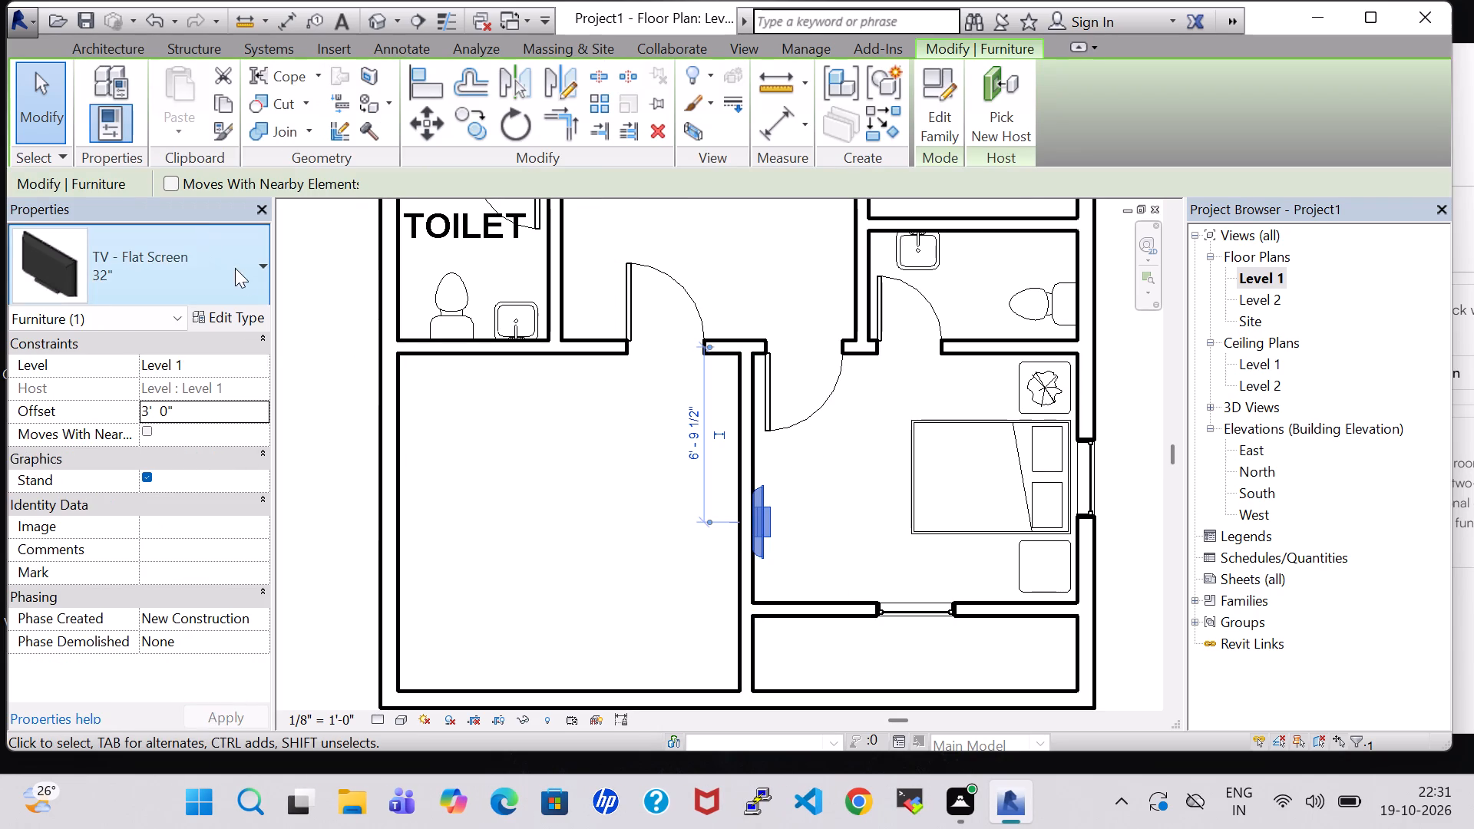
Change the southeast bedroom's TV - Flat Screen to the 42" type.
left_click(210, 319)
left_click(822, 189)
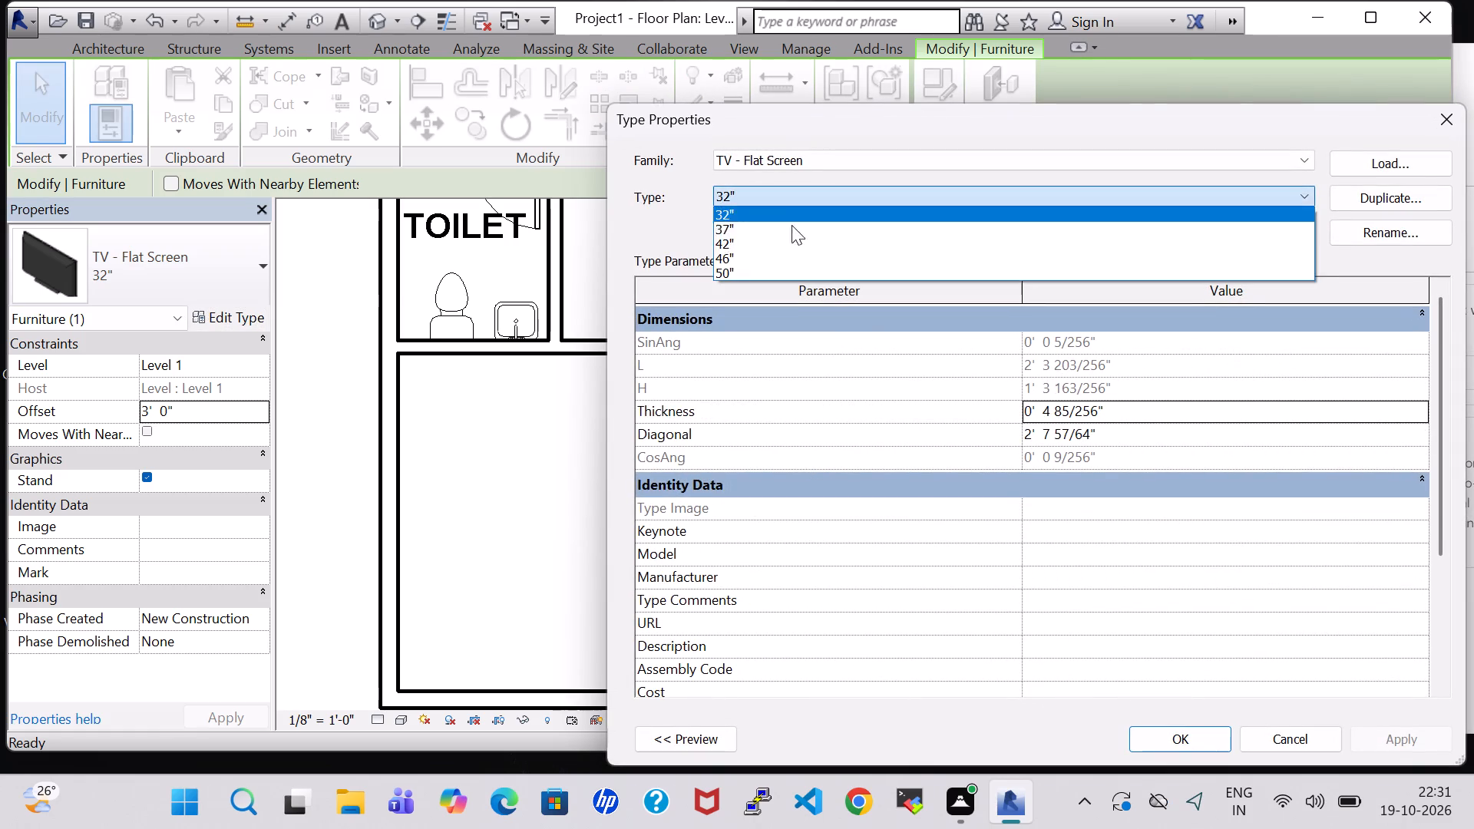
left_click(783, 243)
left_click(1182, 738)
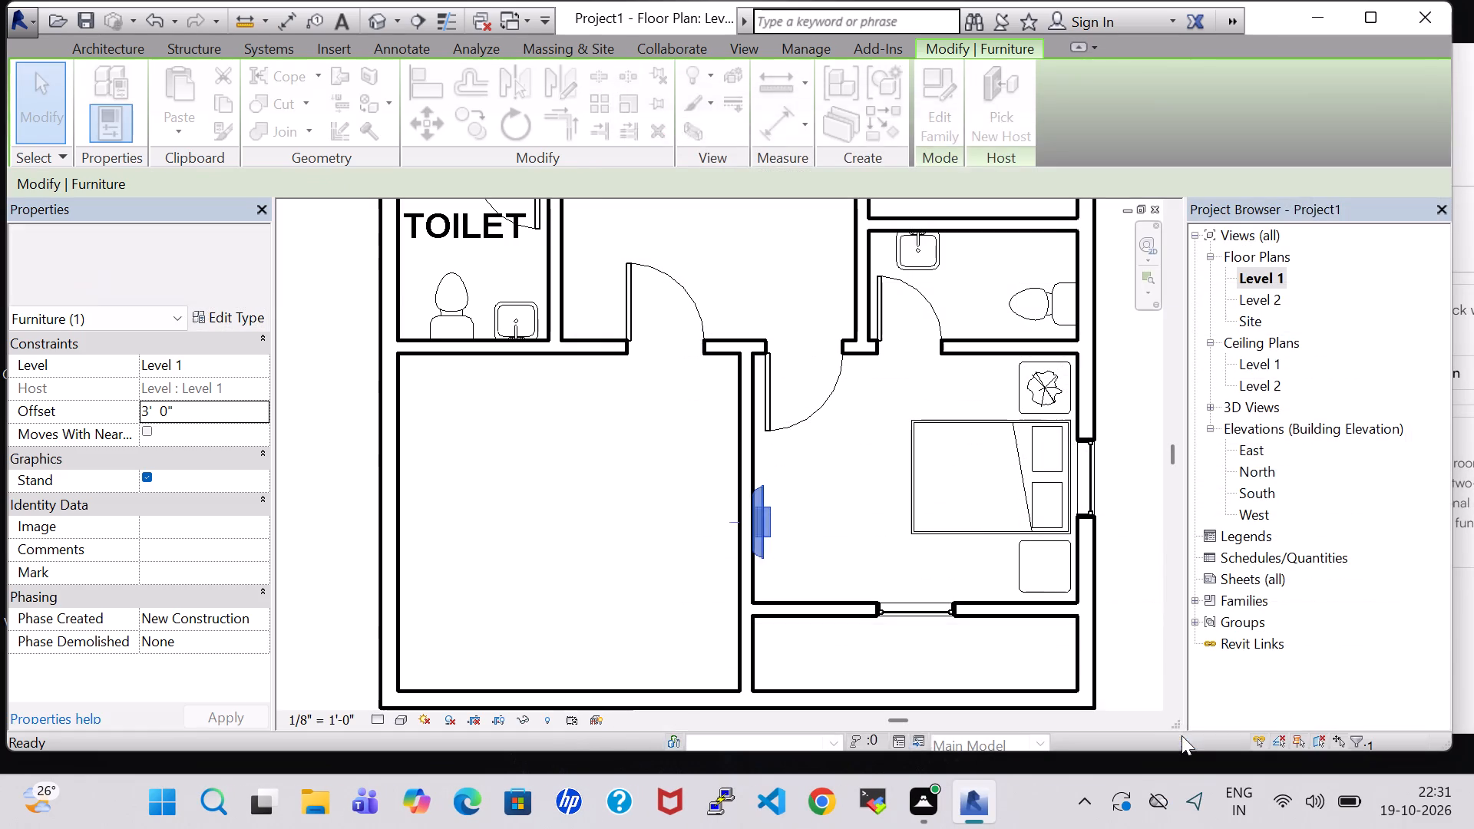
left_click(880, 494)
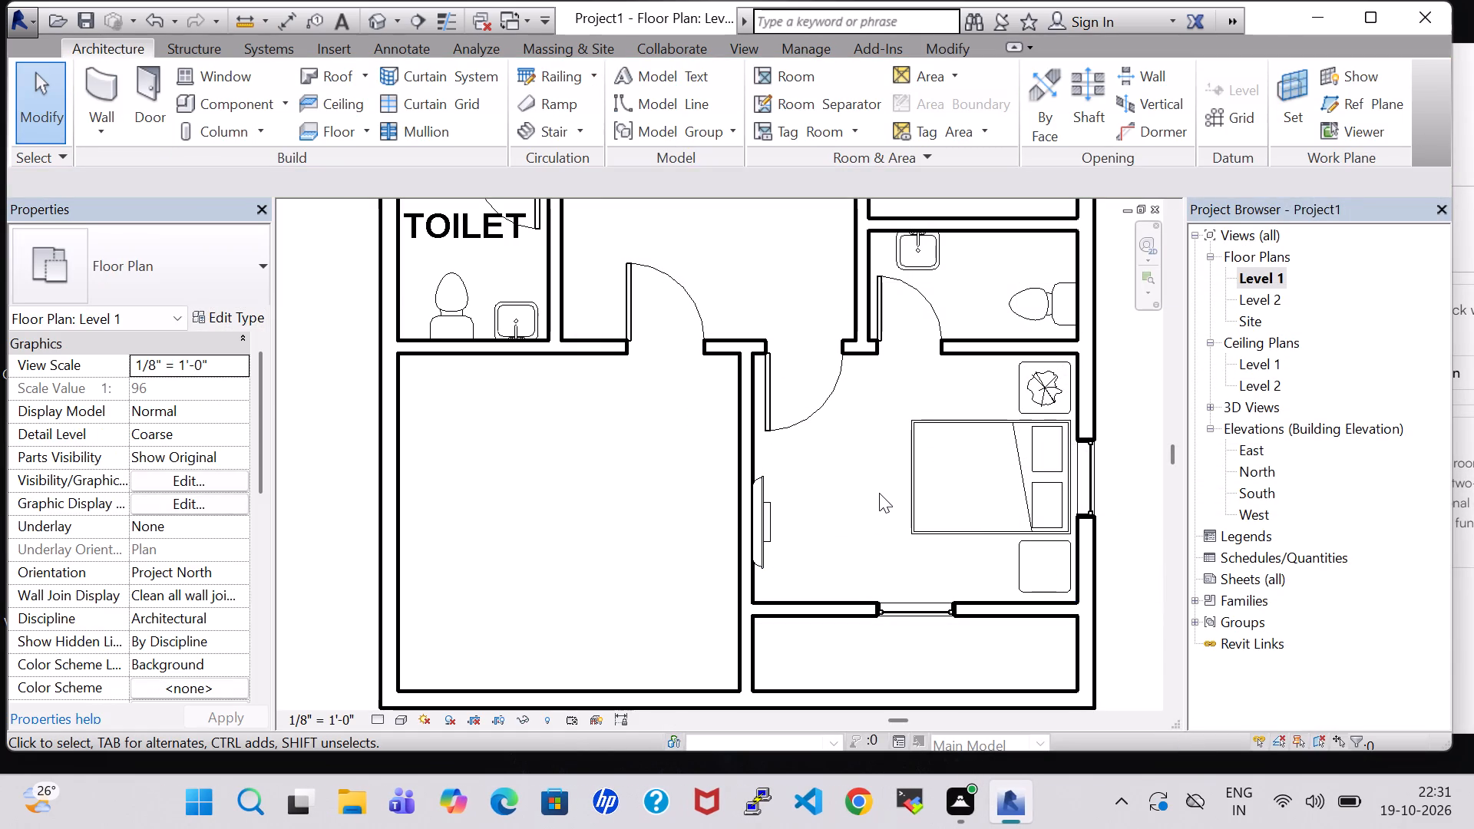
Nudge the 42" TV north along the west wall so it lines up with the bed.
left_click(758, 486)
key("Up")
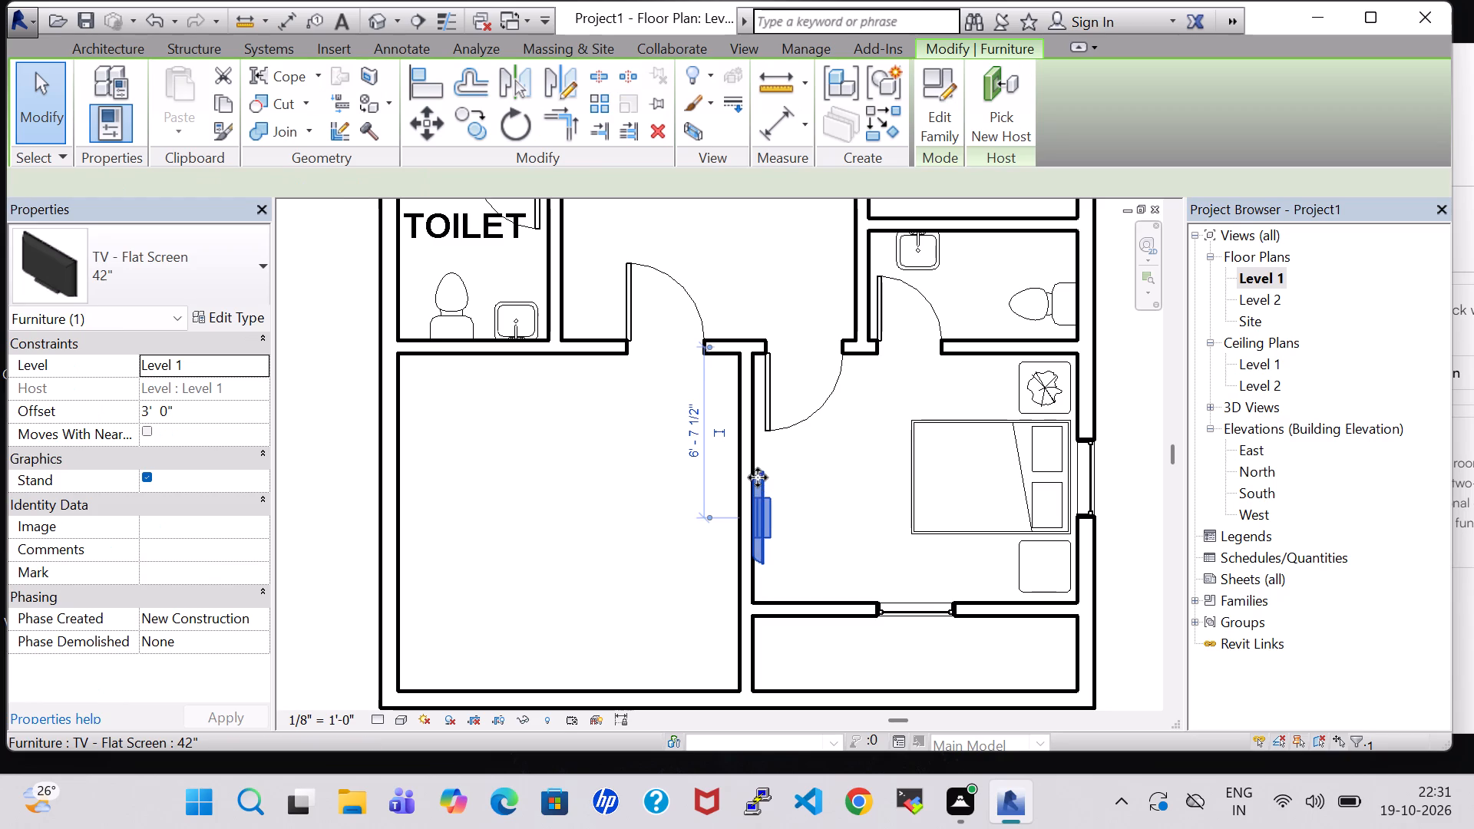
key("Up")
key("Up")
key("Up")
key("Up")
left_click(837, 490)
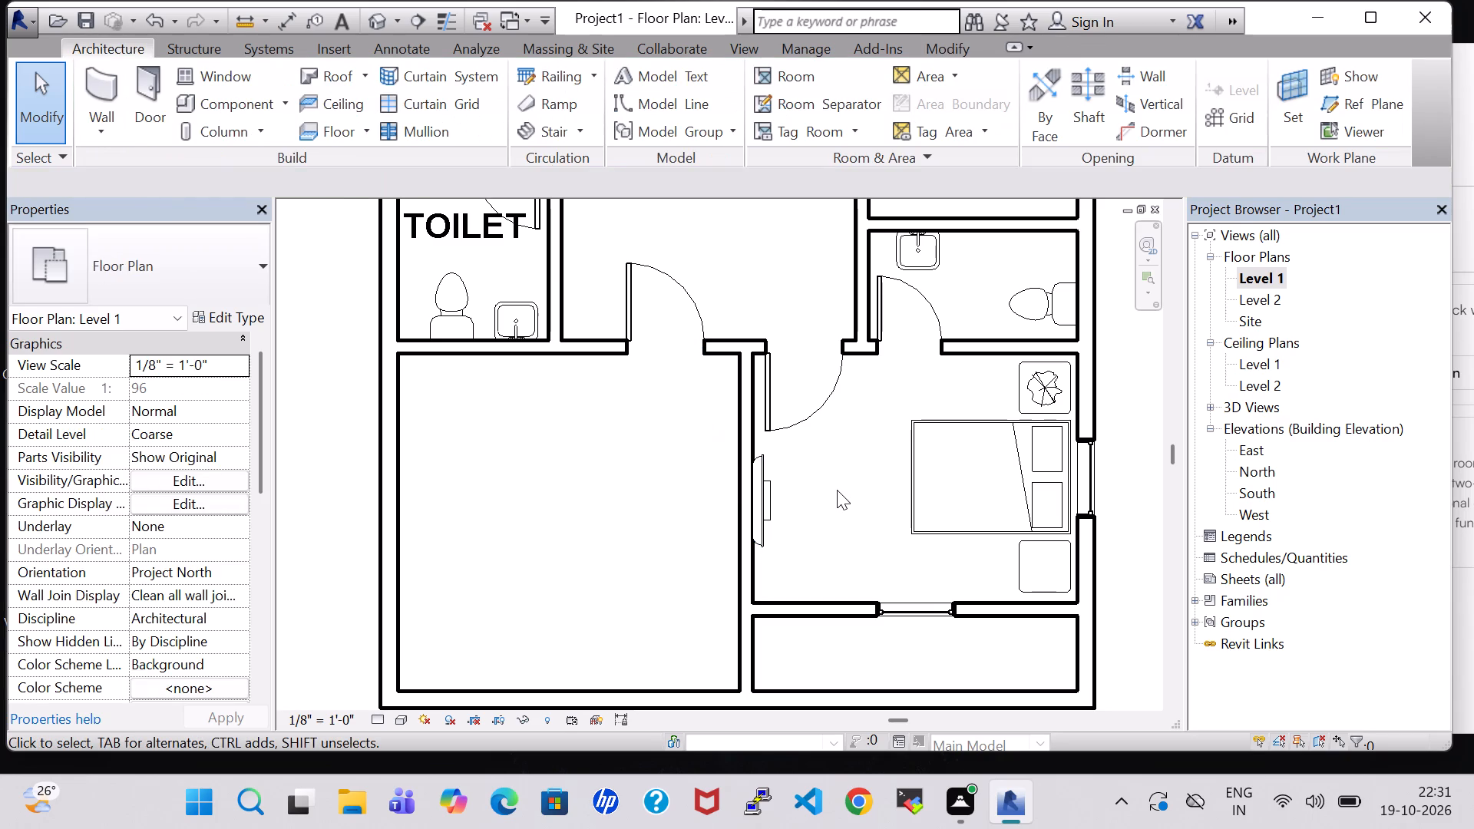
Place tagged rooms in the furnished southeast bedroom and in the bathroom directly north of it.
scroll(837, 492, "down", 2)
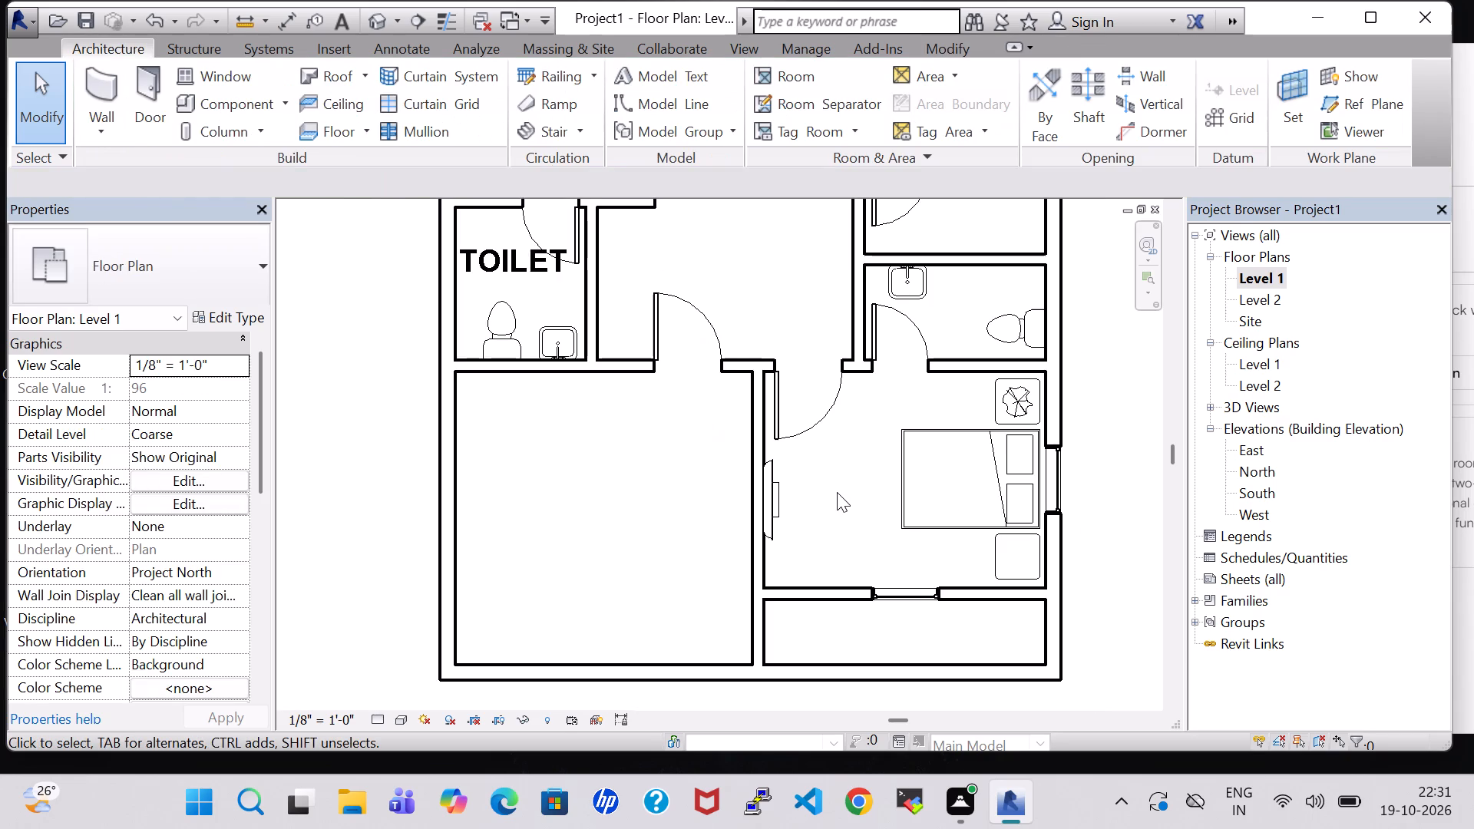
scroll(837, 492, "down", 1)
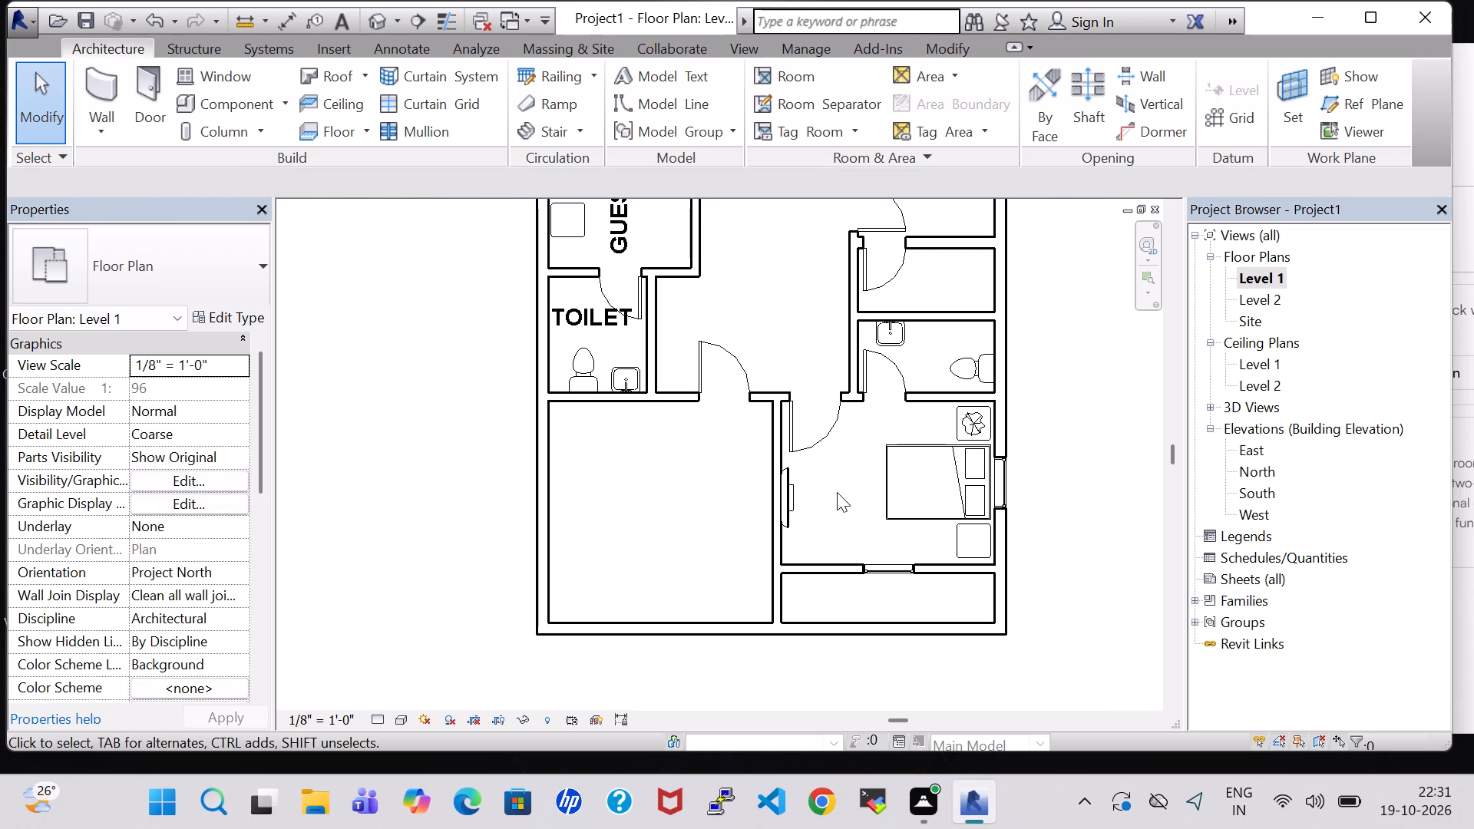
scroll(837, 492, "down", 1)
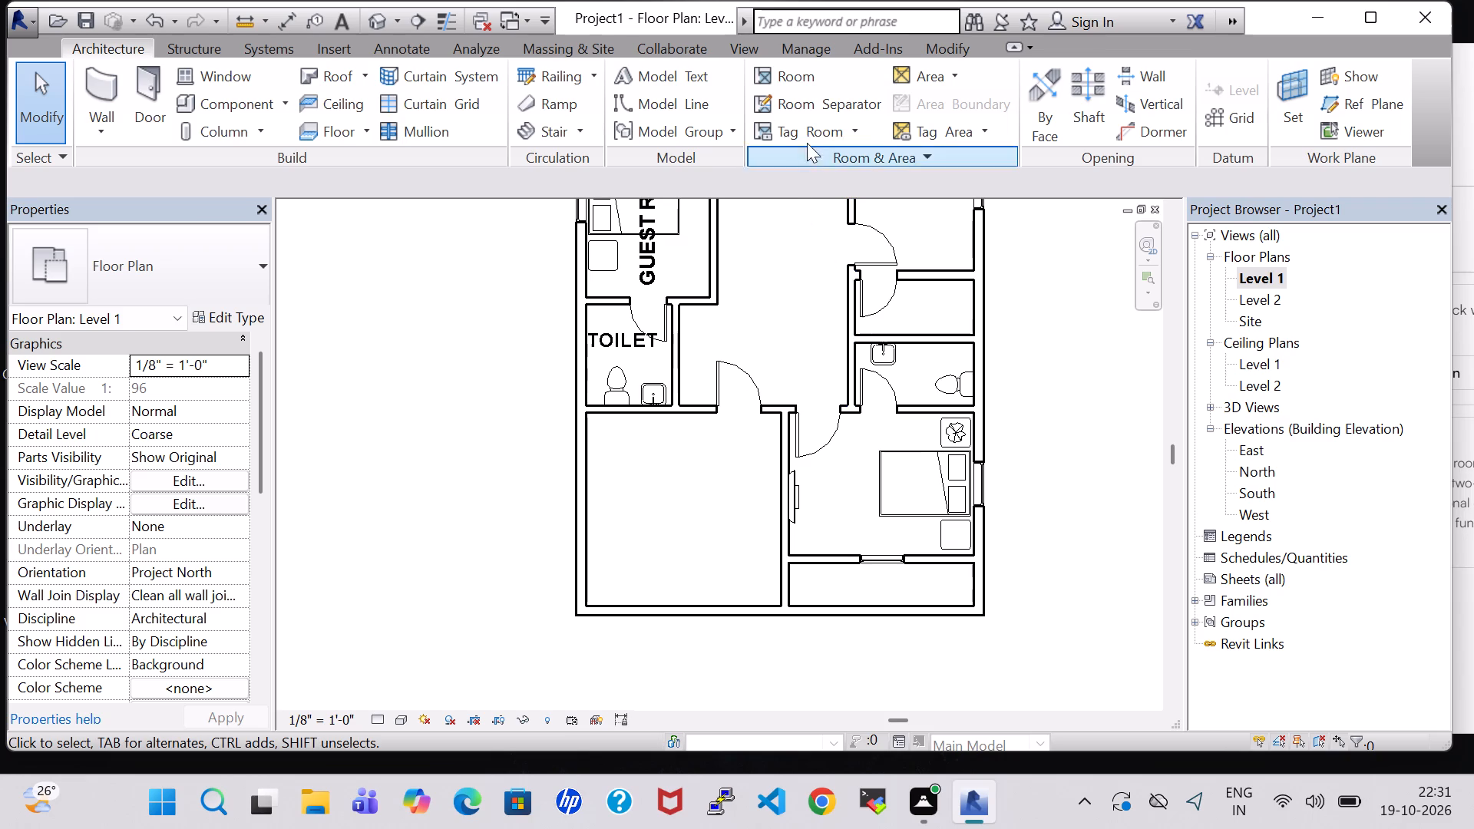
left_click(795, 74)
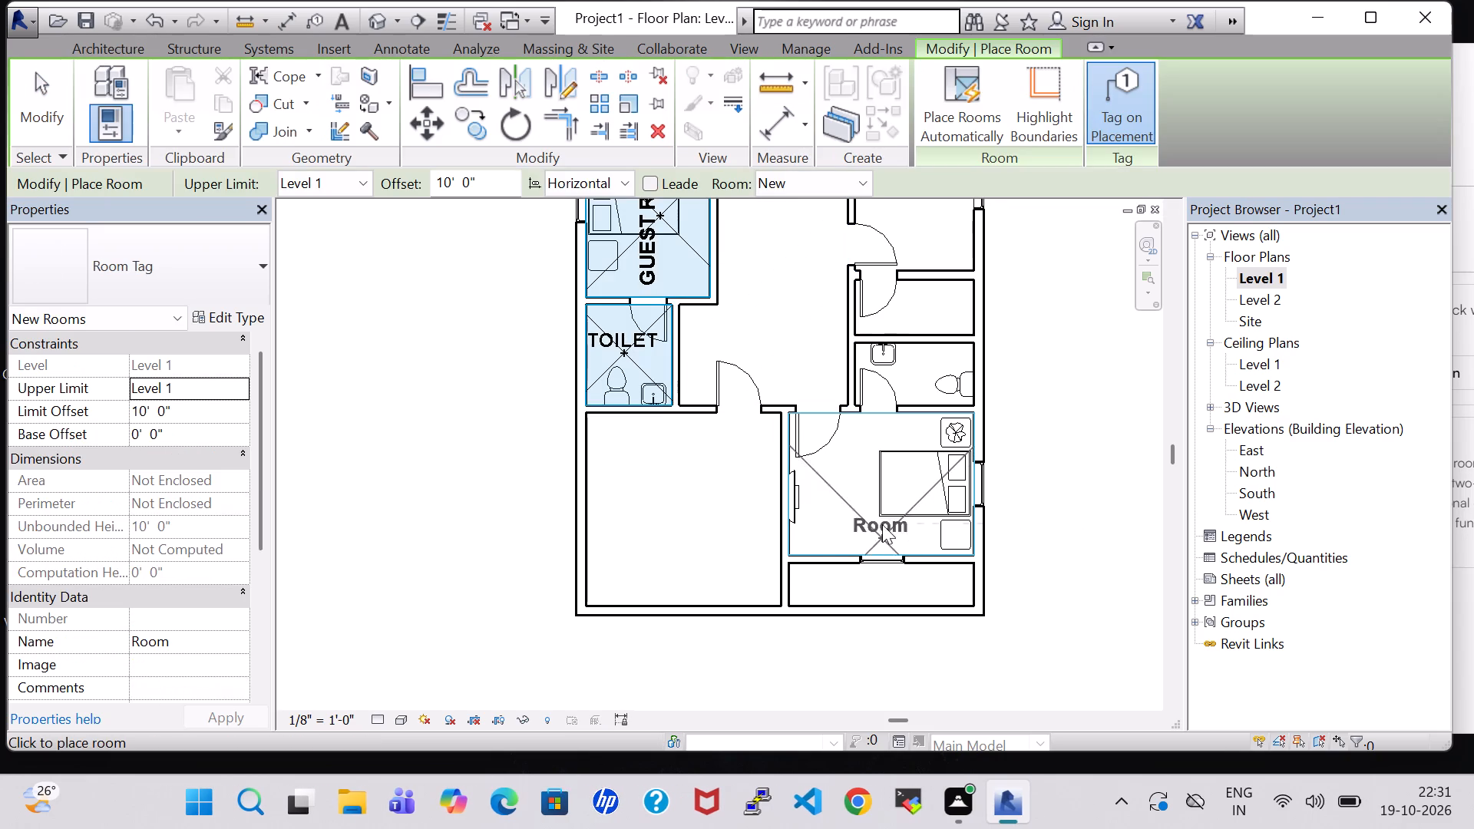
left_click(872, 491)
left_click(921, 382)
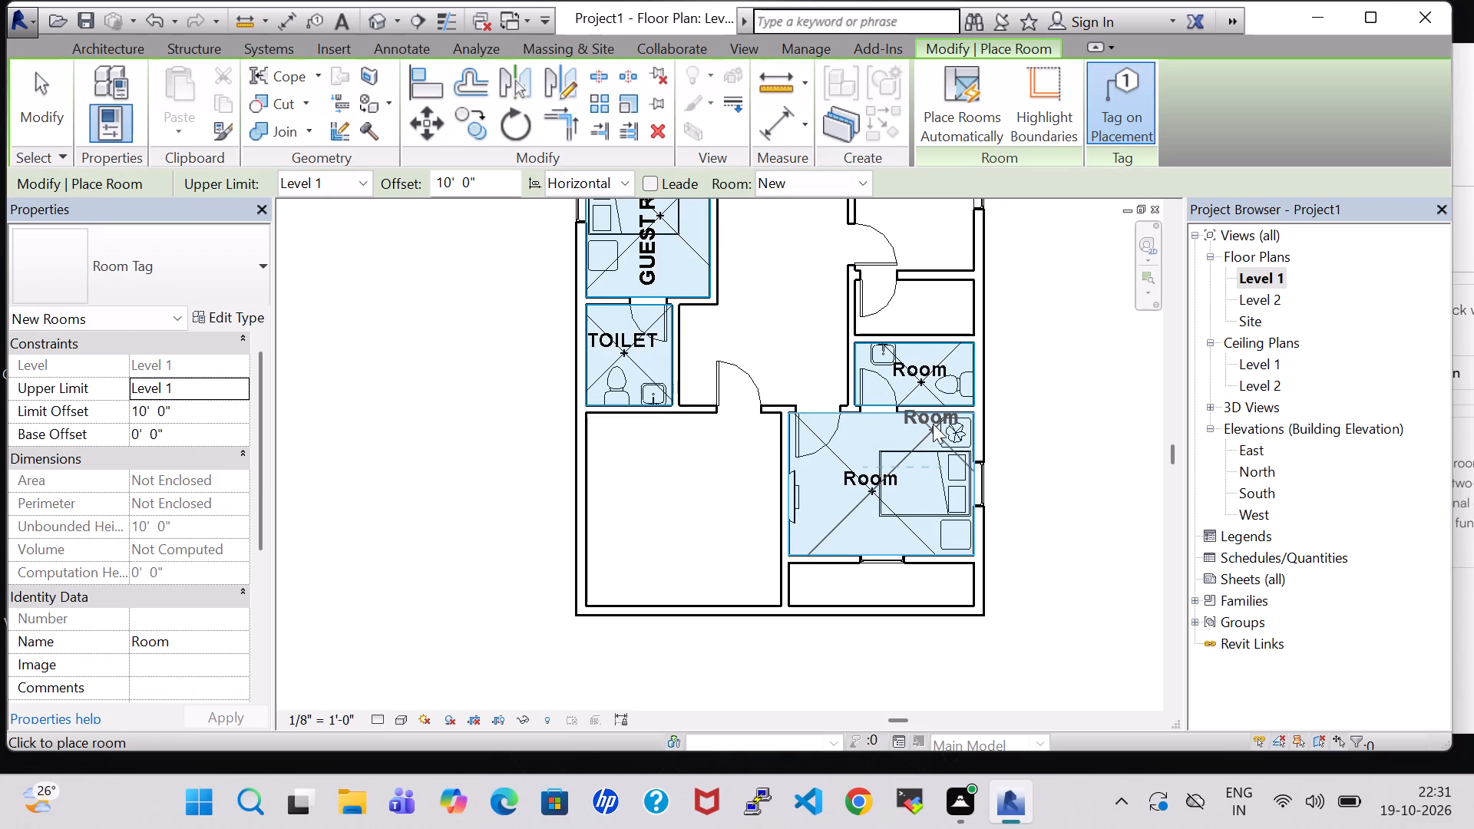
key("Escape")
key("Escape")
Rename the southeast bedroom's room tag as MASTER BEDROOM and nudge the tag slightly south.
double_click(859, 489)
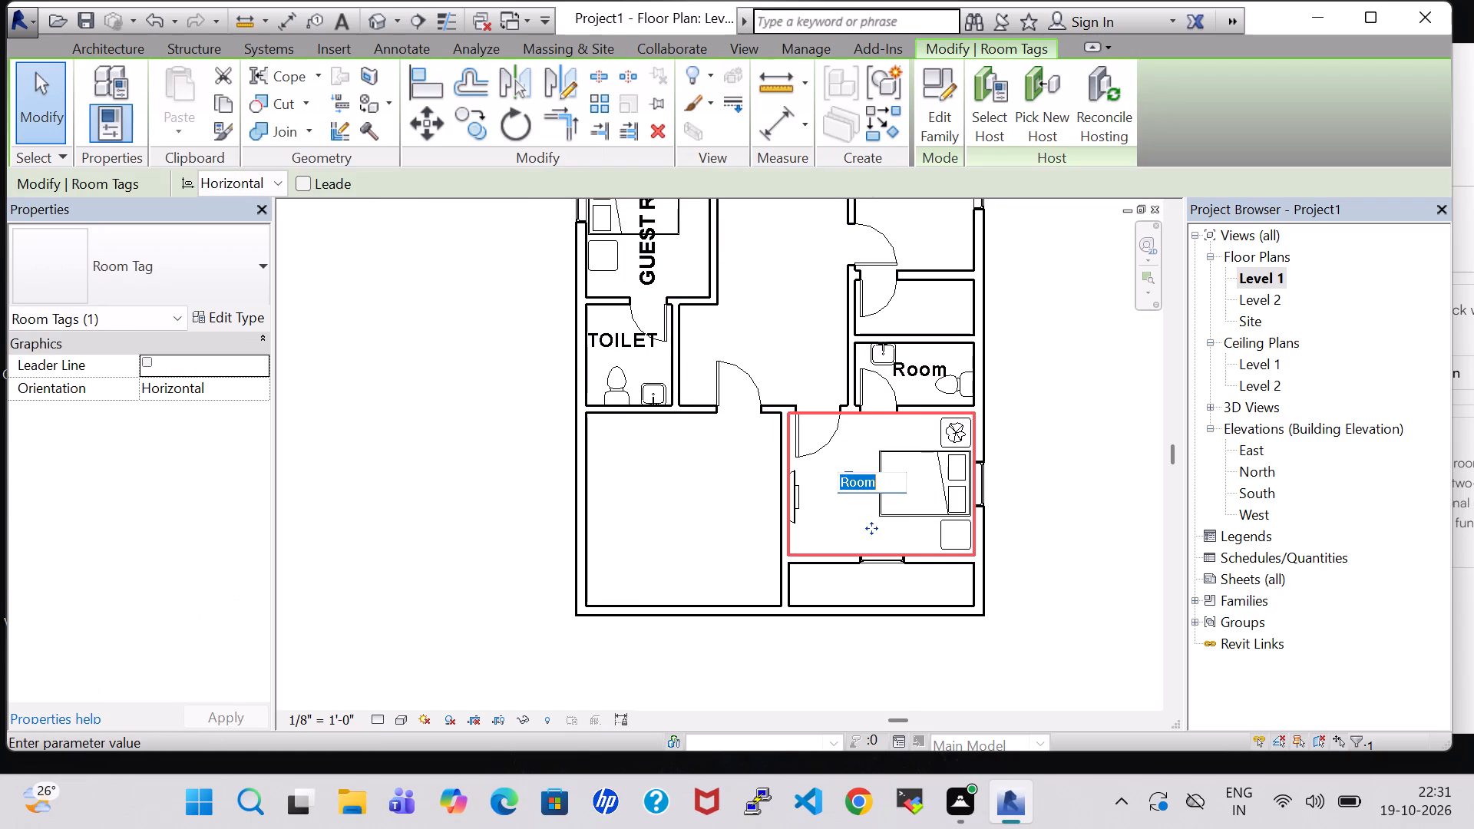
key("BackSpace")
type("MASTER")
key("space")
type("BEDROOM")
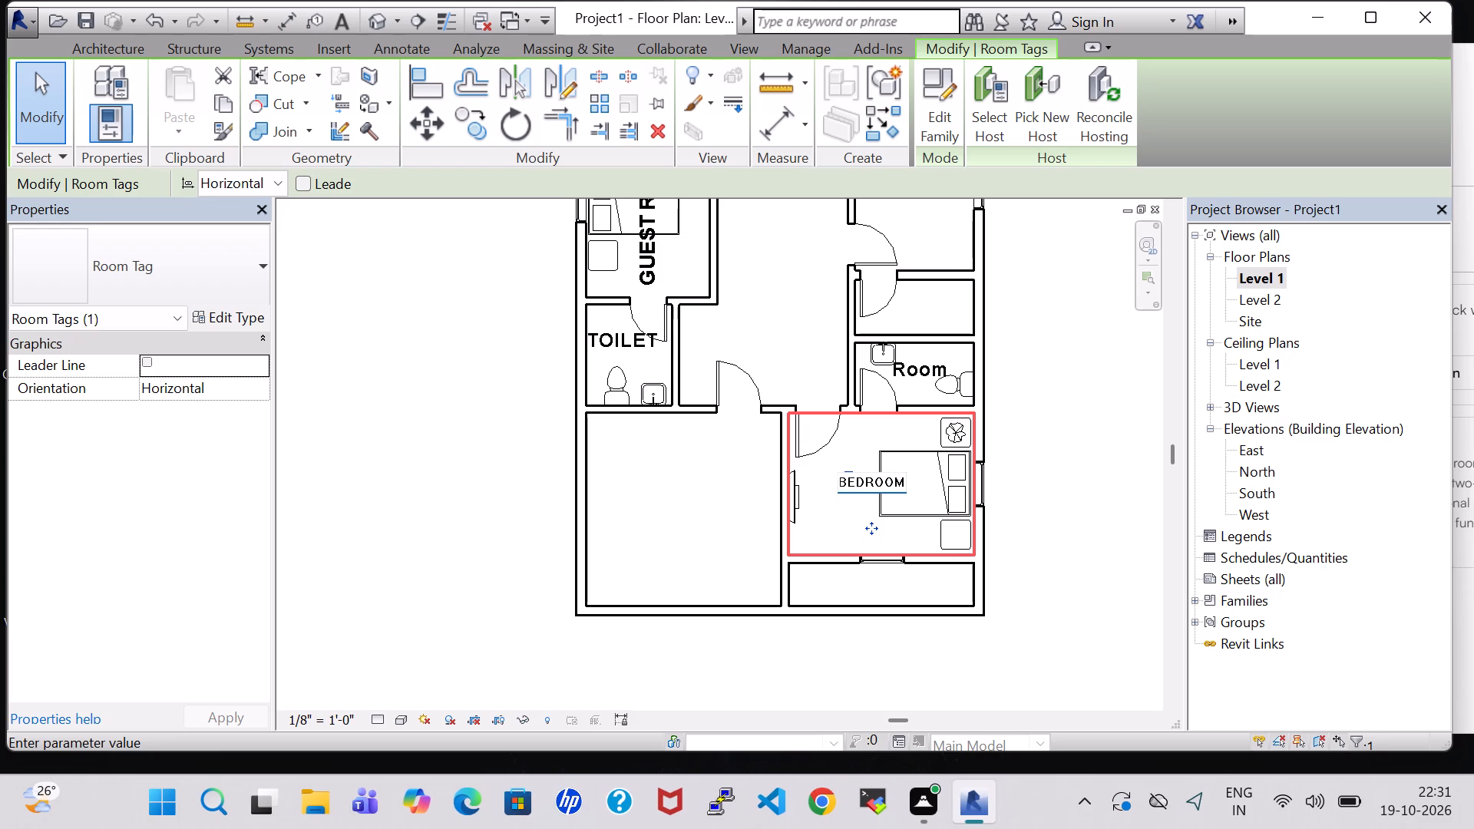
key("Return")
key("Down")
key("Down")
key("Down")
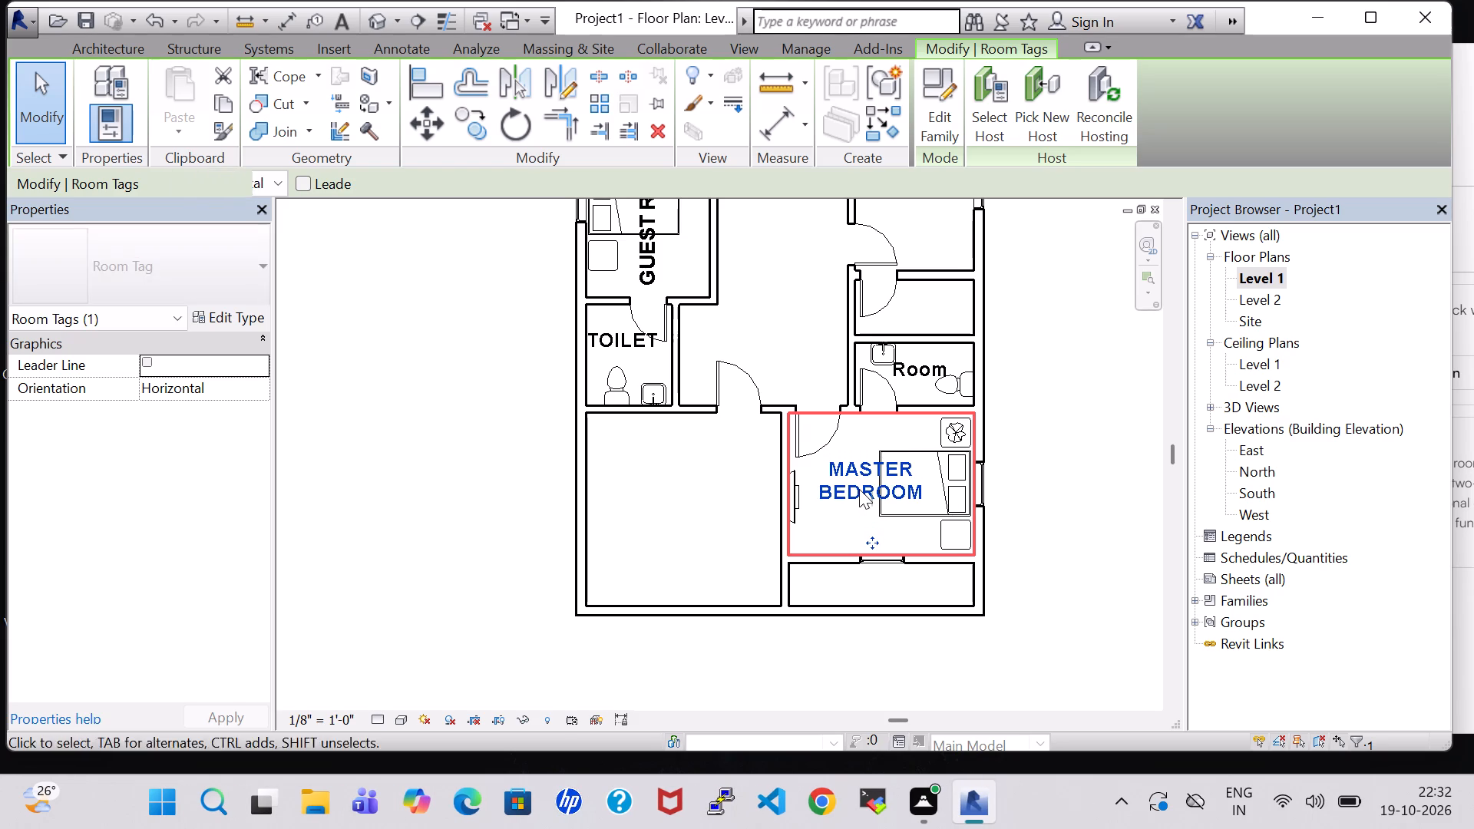
left_click(1031, 424)
Rename the room tag of the bathroom north of the master bedroom as TOILET.
double_click(934, 361)
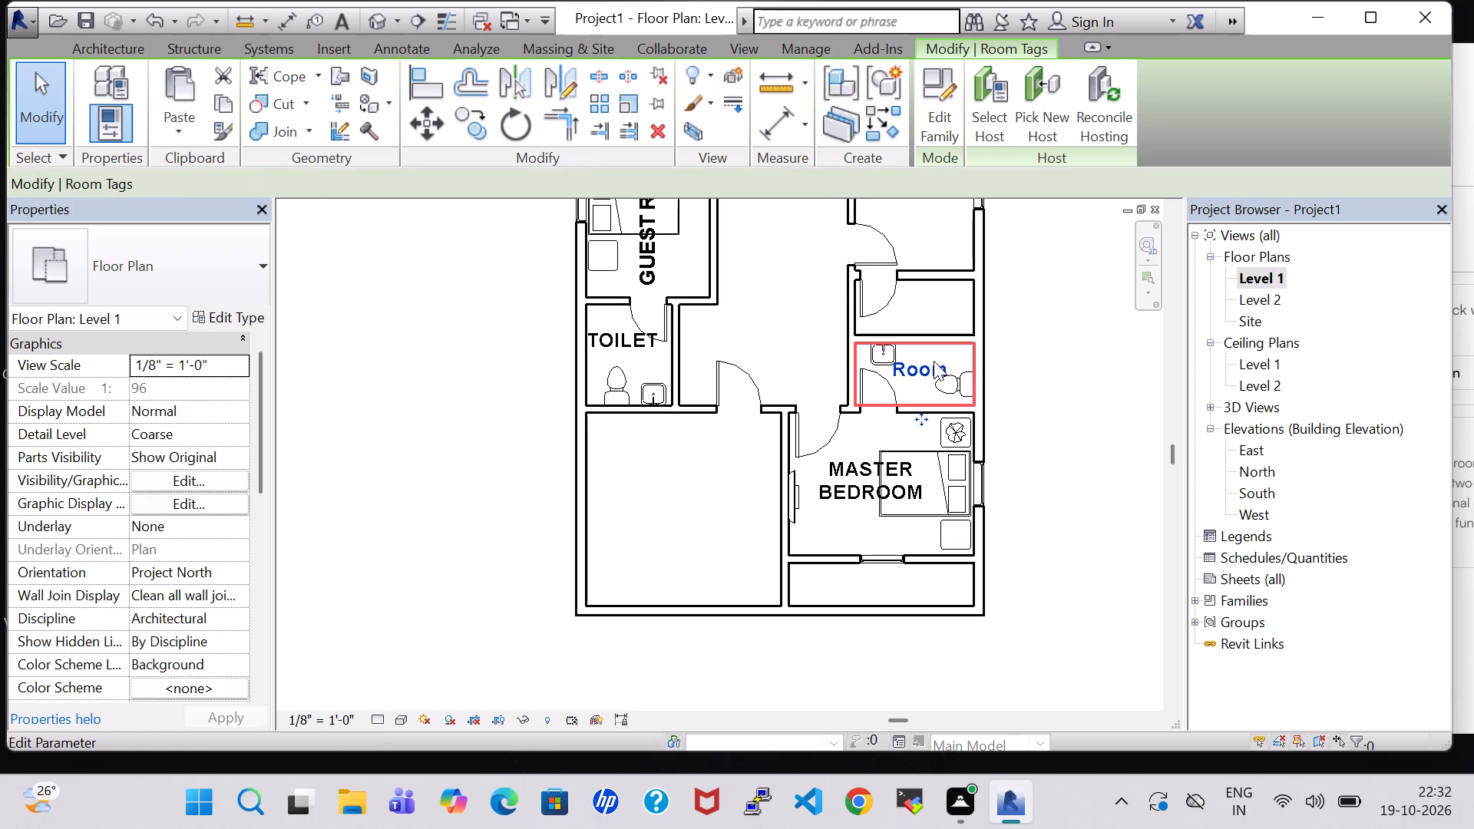
key("BackSpace")
type("TOILET")
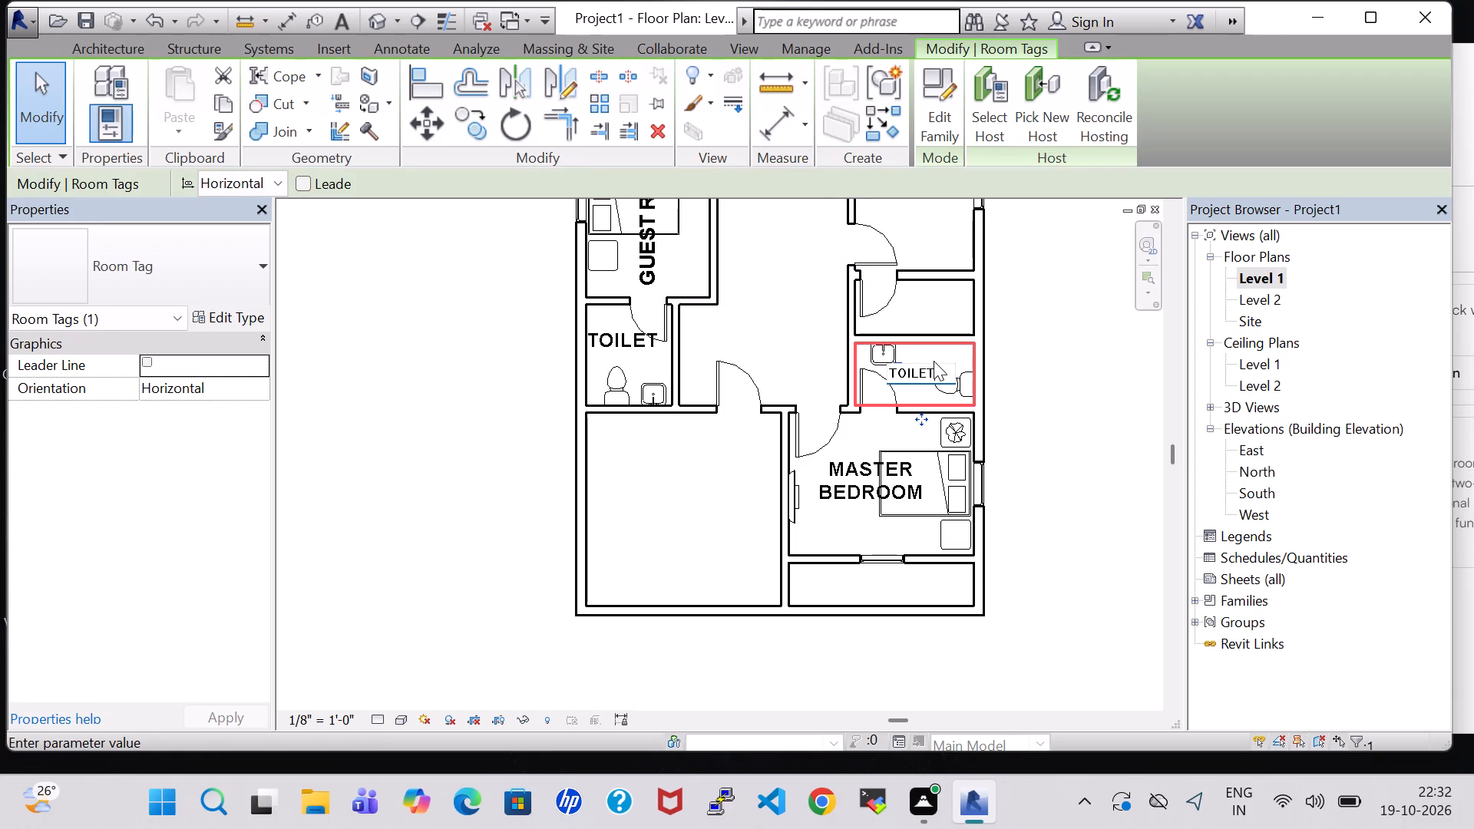
key("Return")
left_click(934, 361)
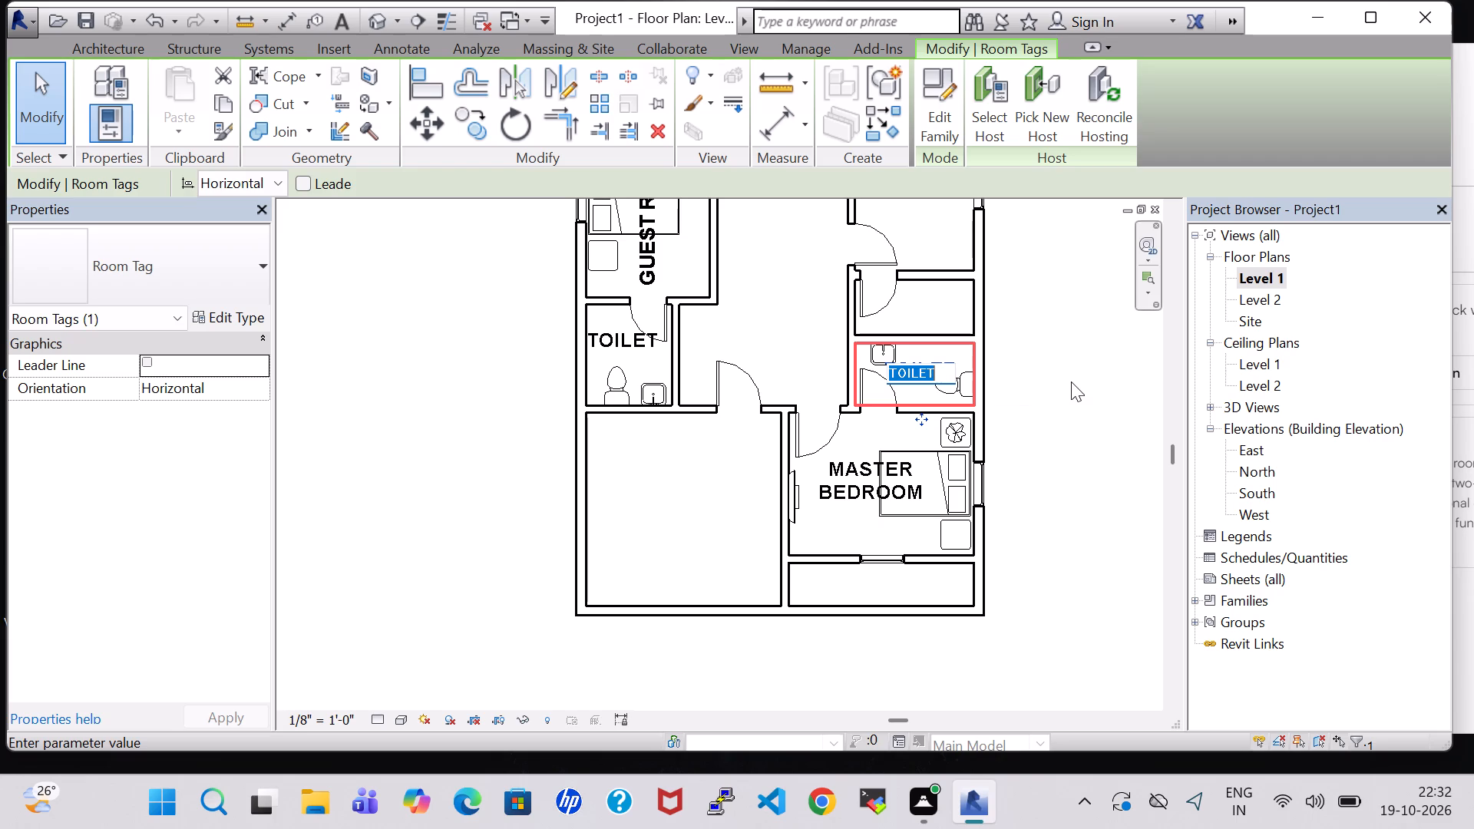
key("Return")
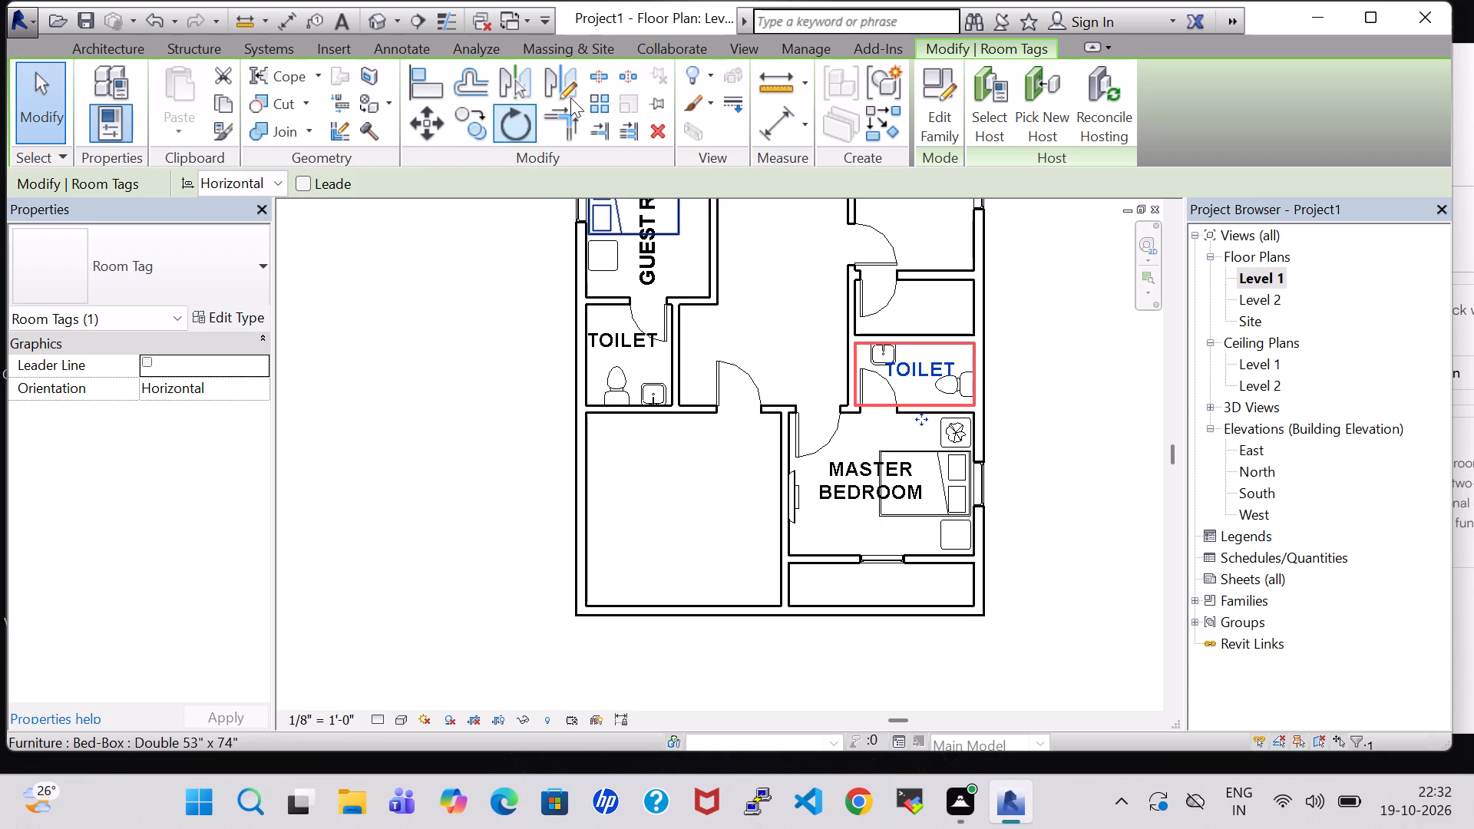
Place a tagged room in the small empty room north of the master bedroom's toilet and name it STORE.
left_click(134, 41)
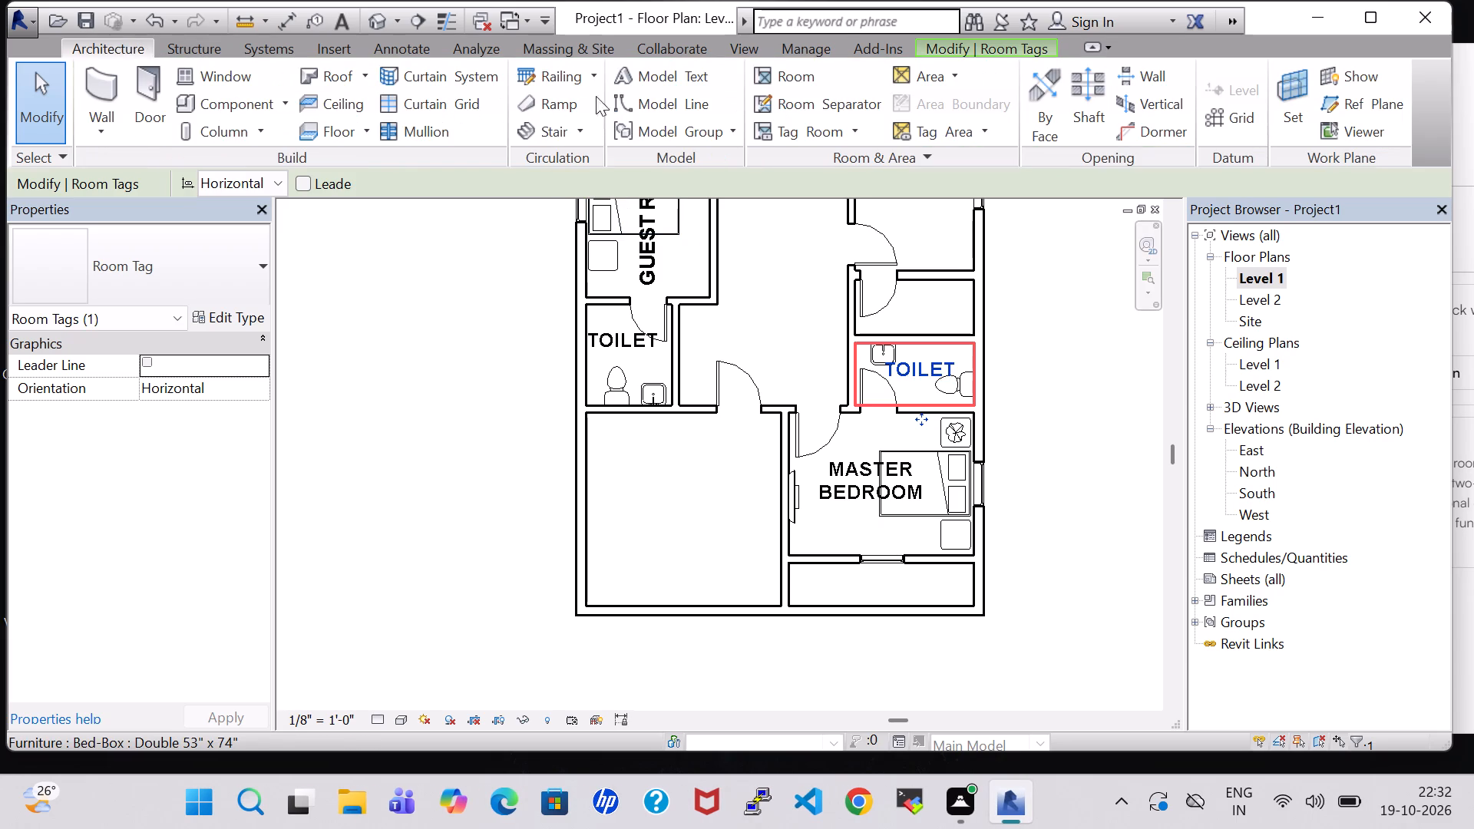
left_click(767, 77)
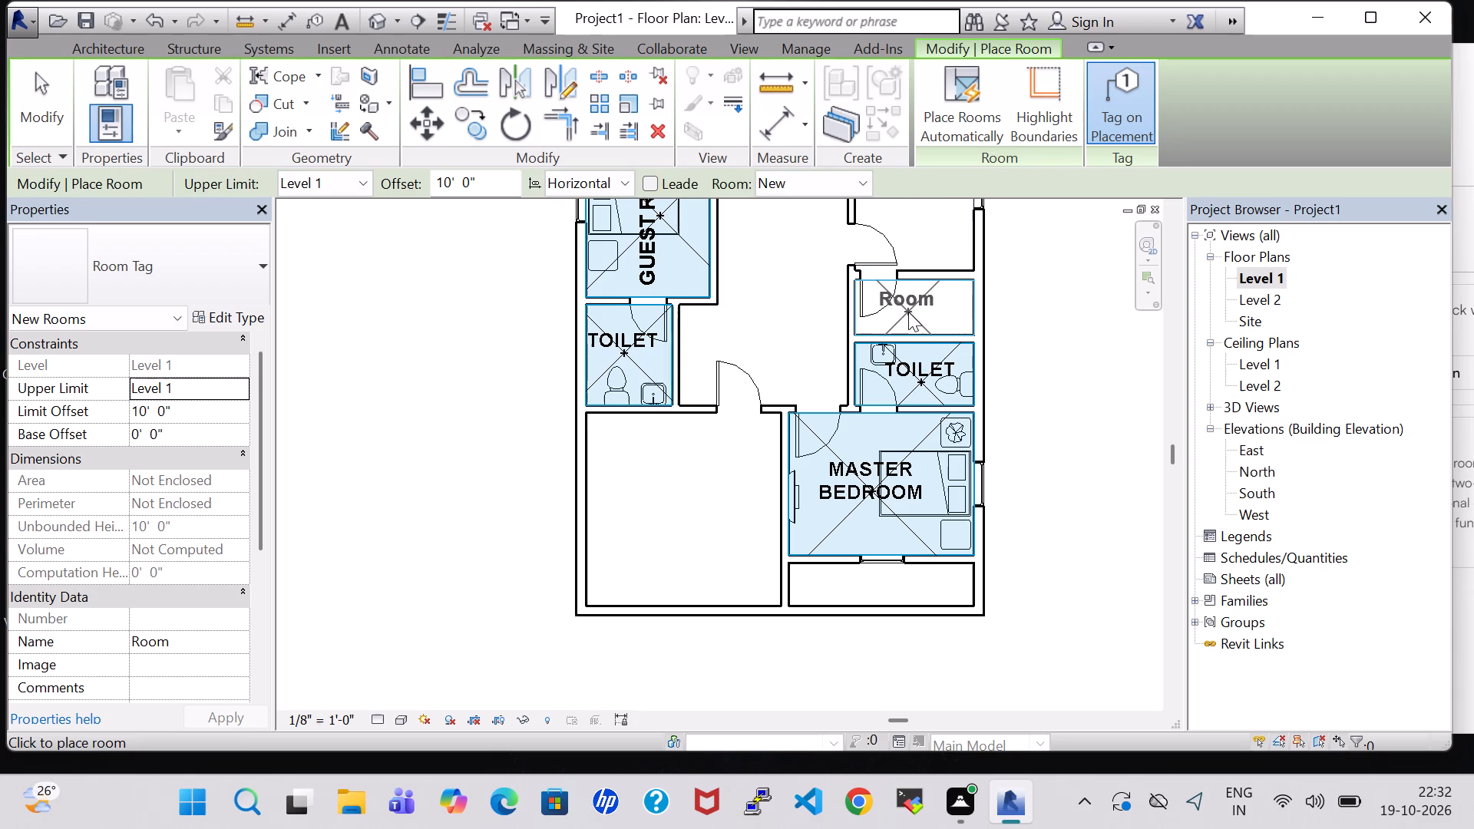
left_click(908, 312)
key("Escape")
double_click(908, 301)
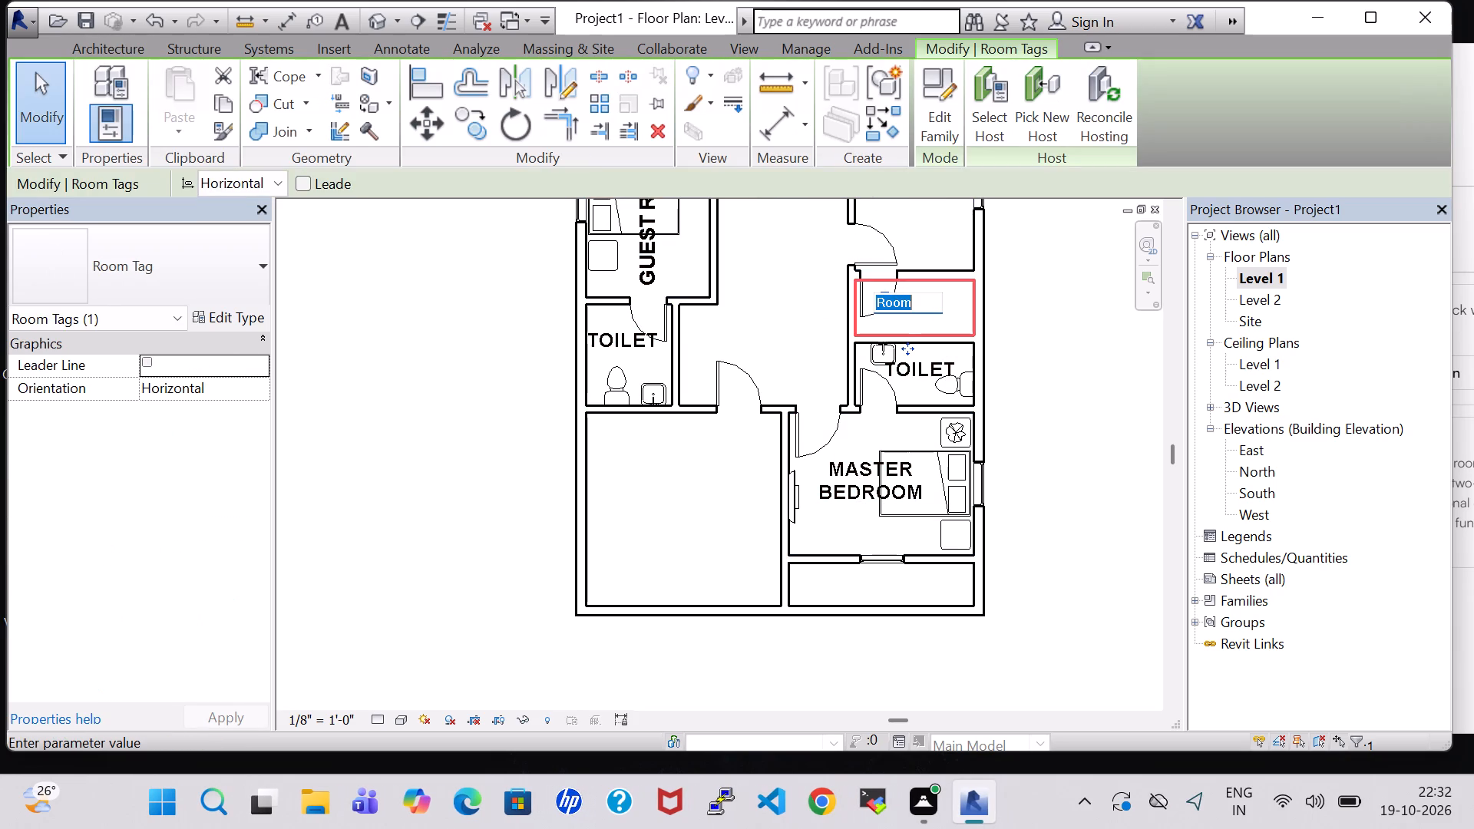
key("BackSpace")
type("STORE")
key("Return")
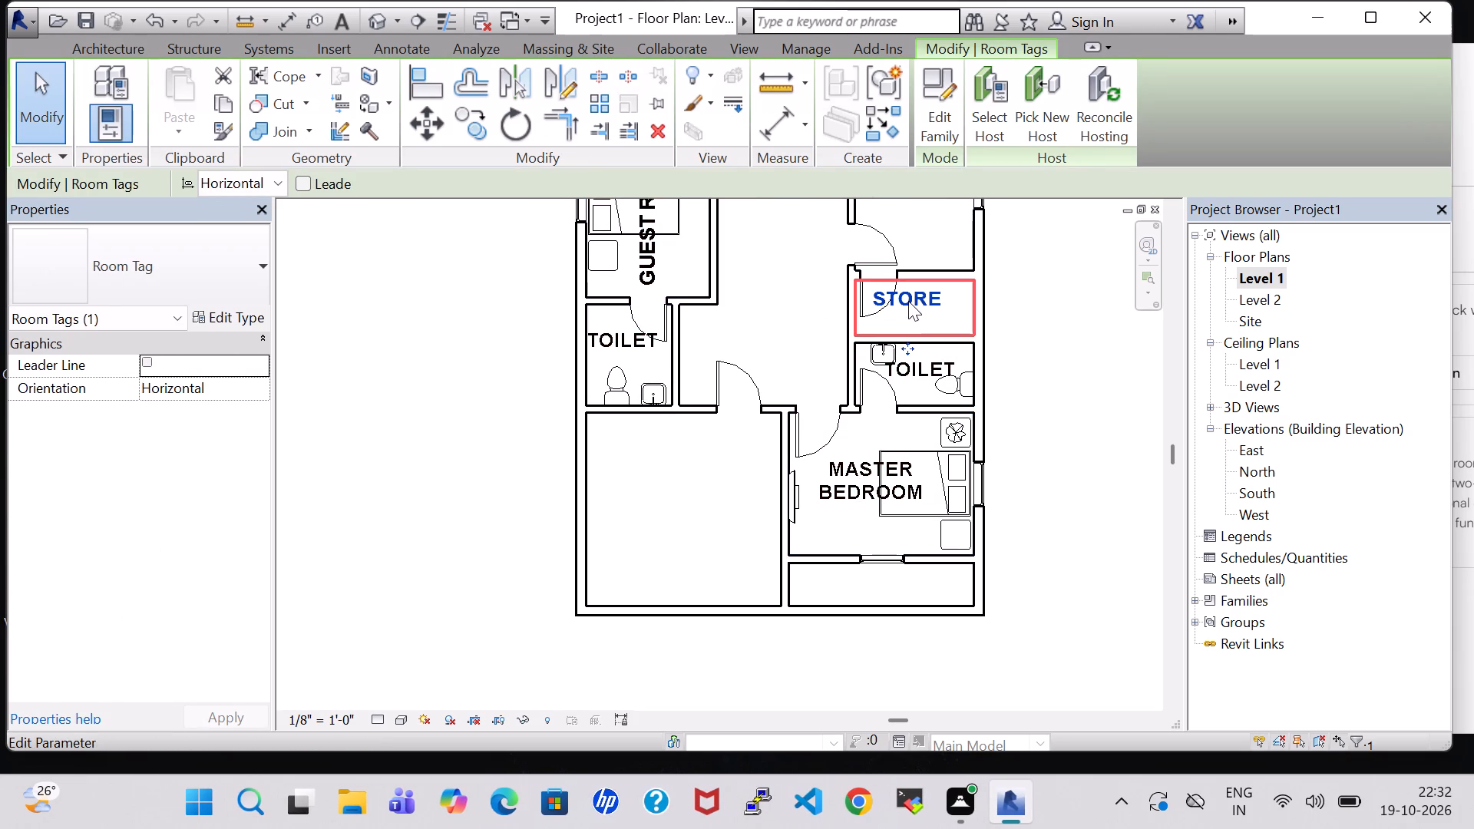
Nudge the STORE room tag slightly south and east, clear of the door swing and nearer the room's centre.
key("Down")
key("Right")
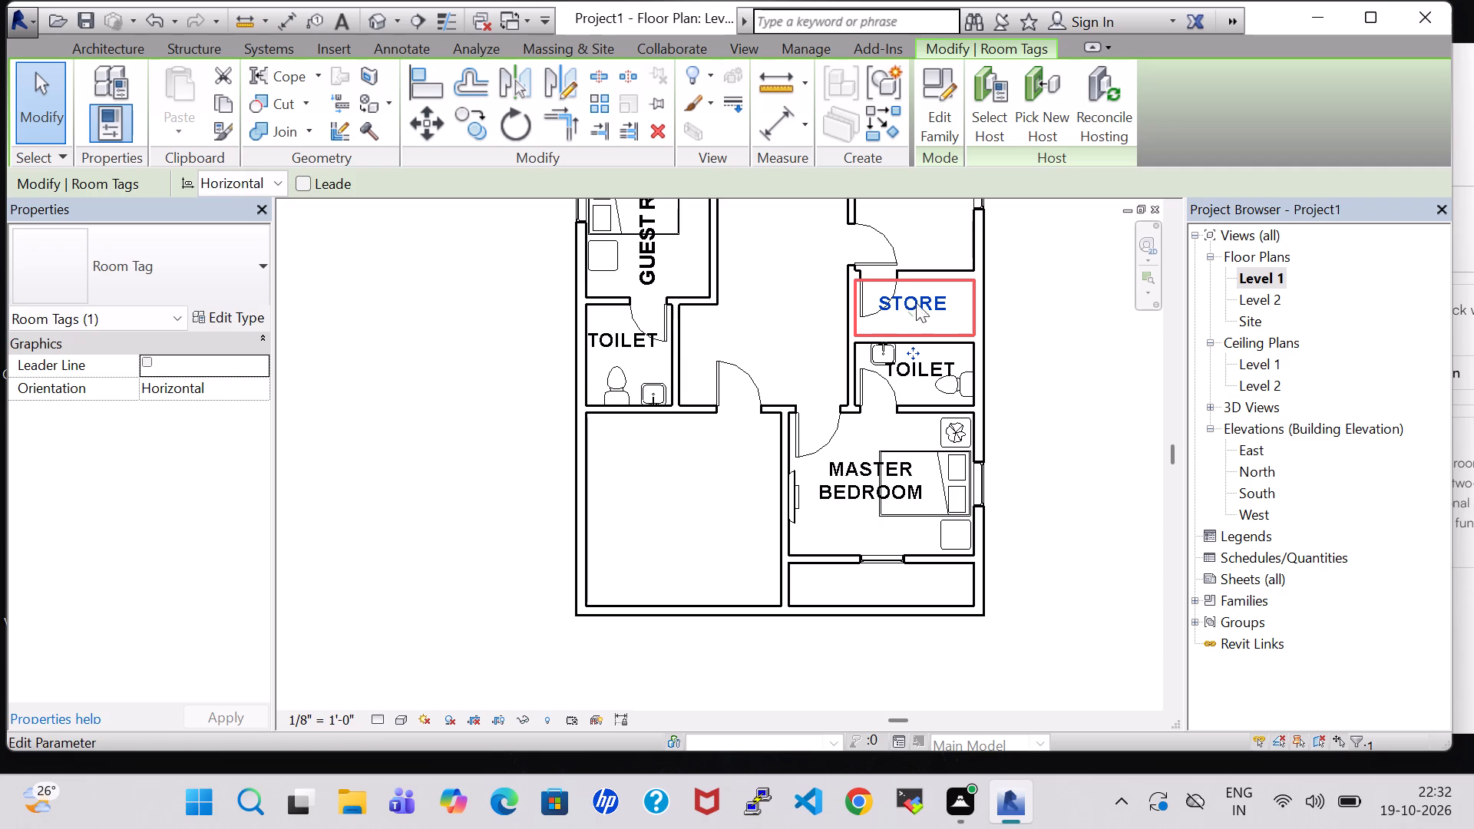
left_click(1085, 331)
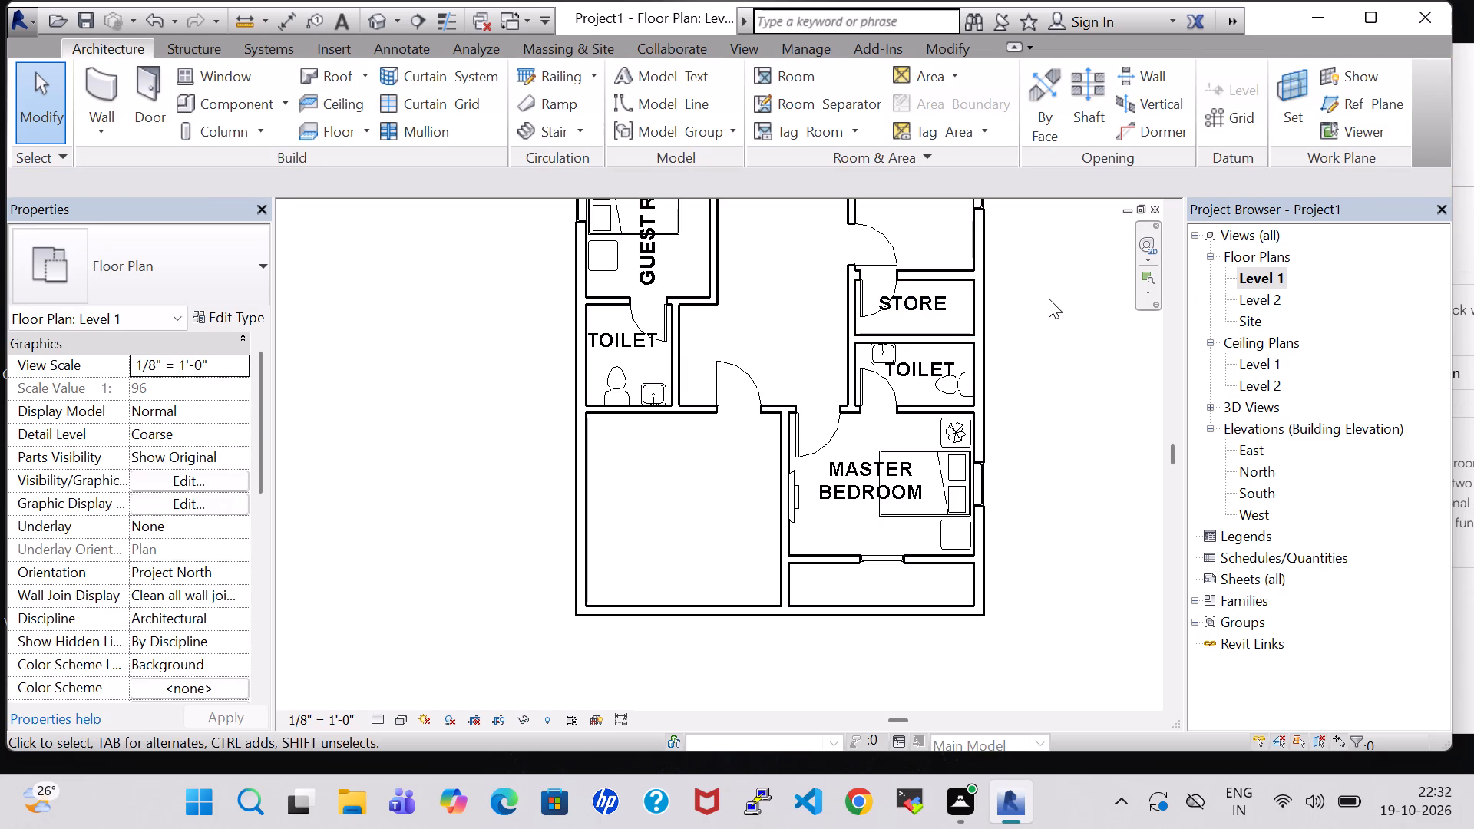
double_click(1175, 210)
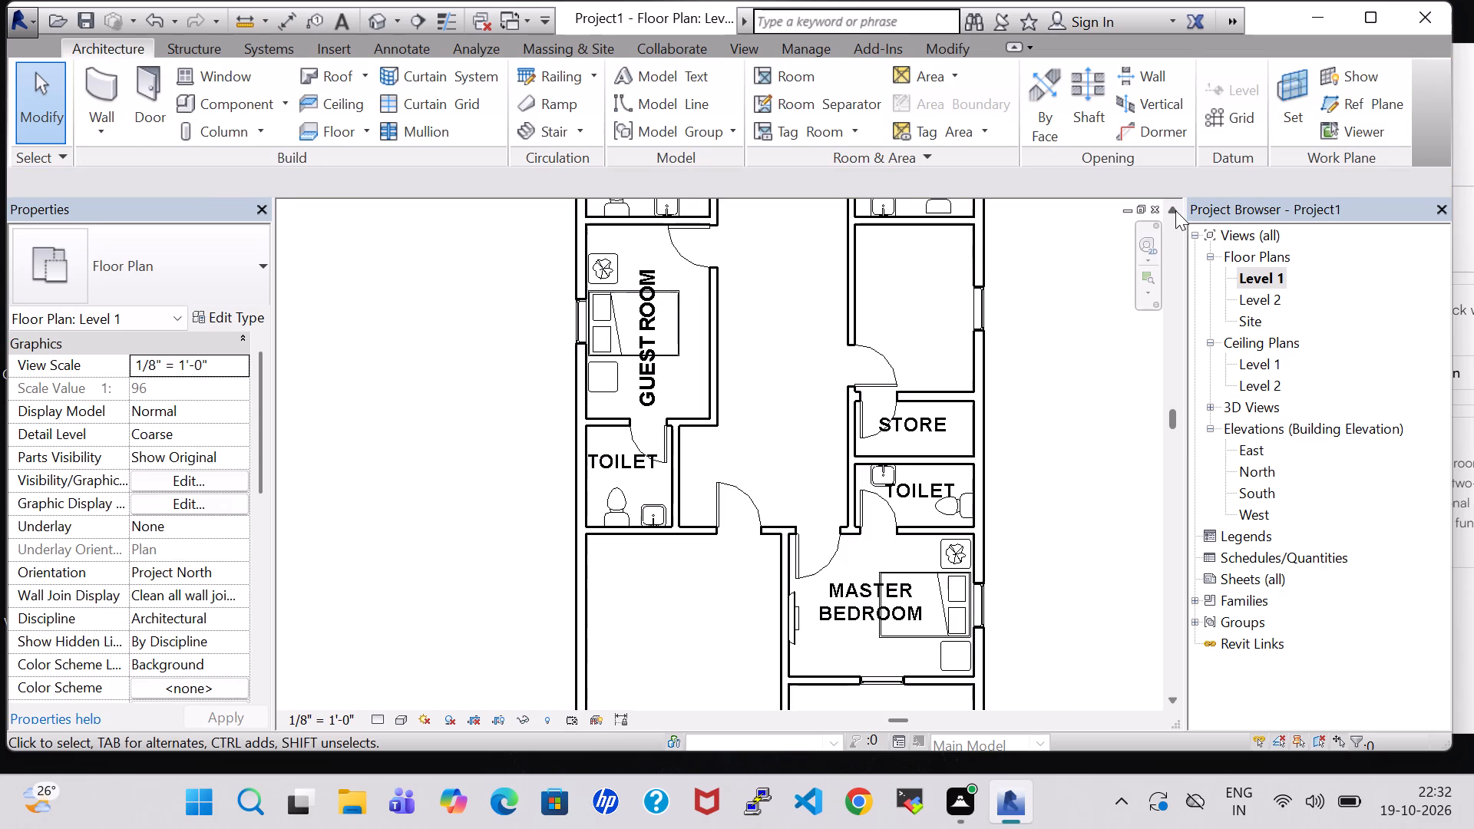
left_click(1175, 210)
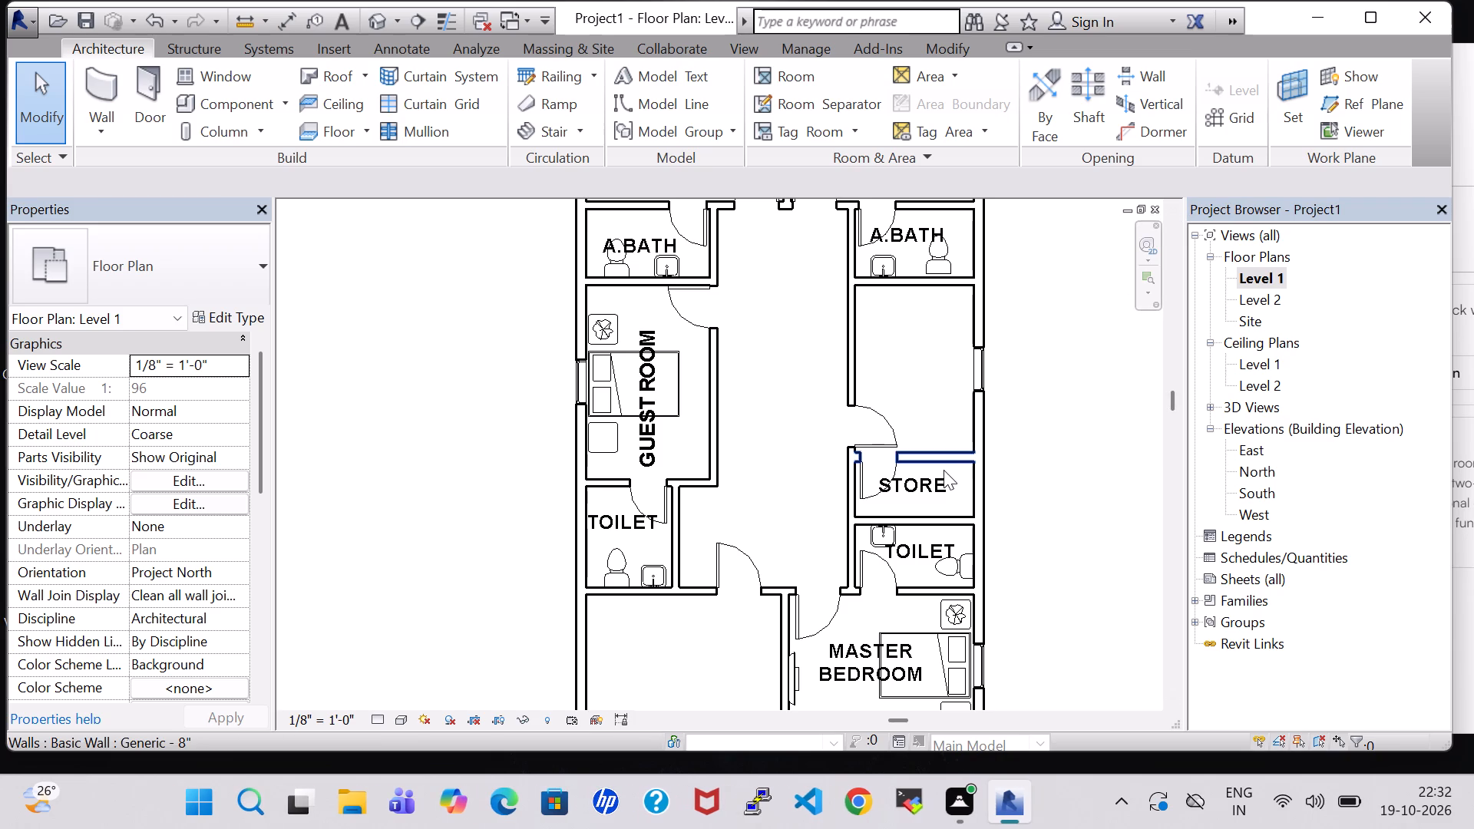
key("Down")
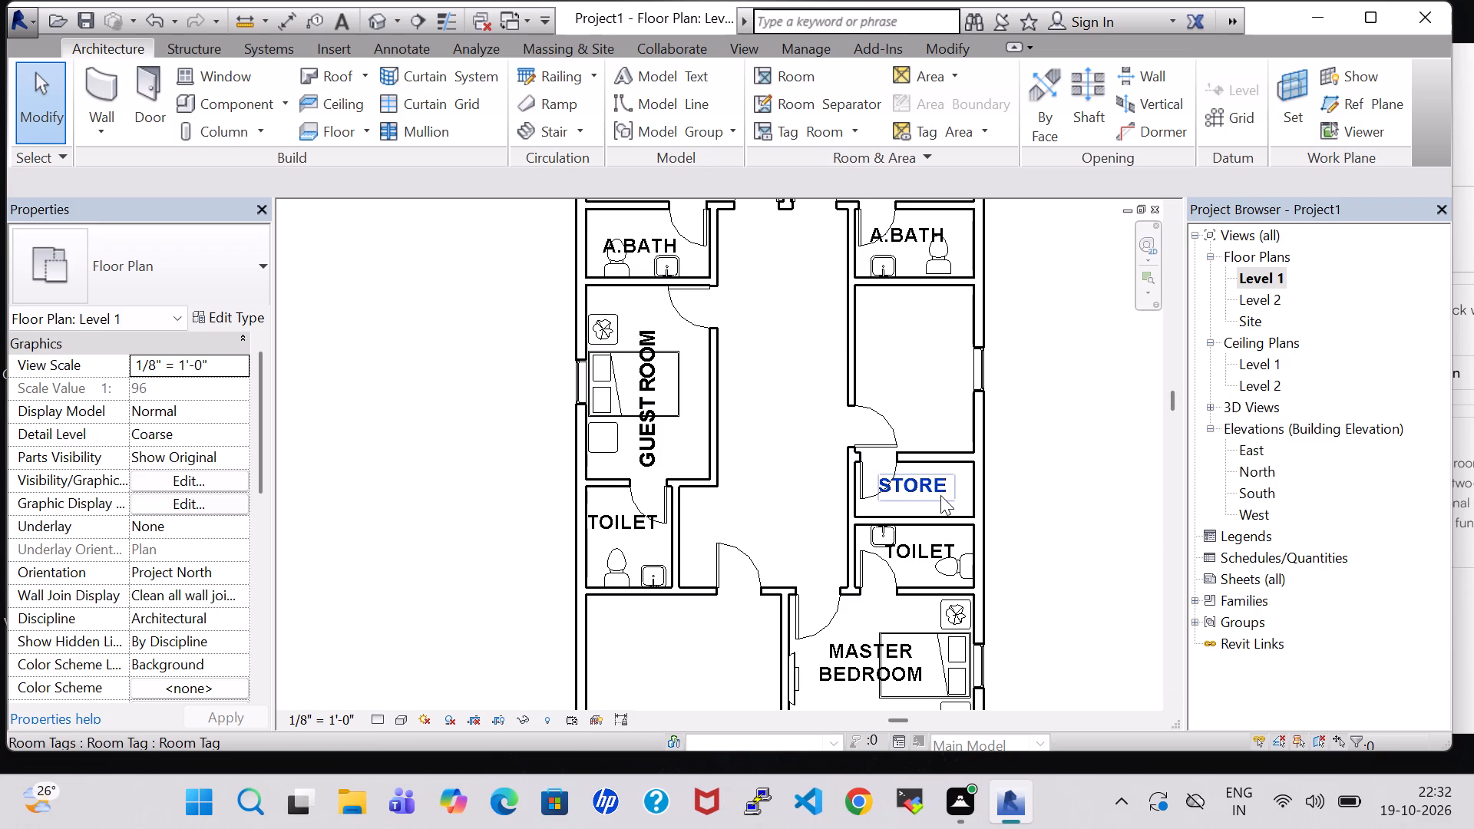
key("Down")
key("Right")
left_click(1013, 481)
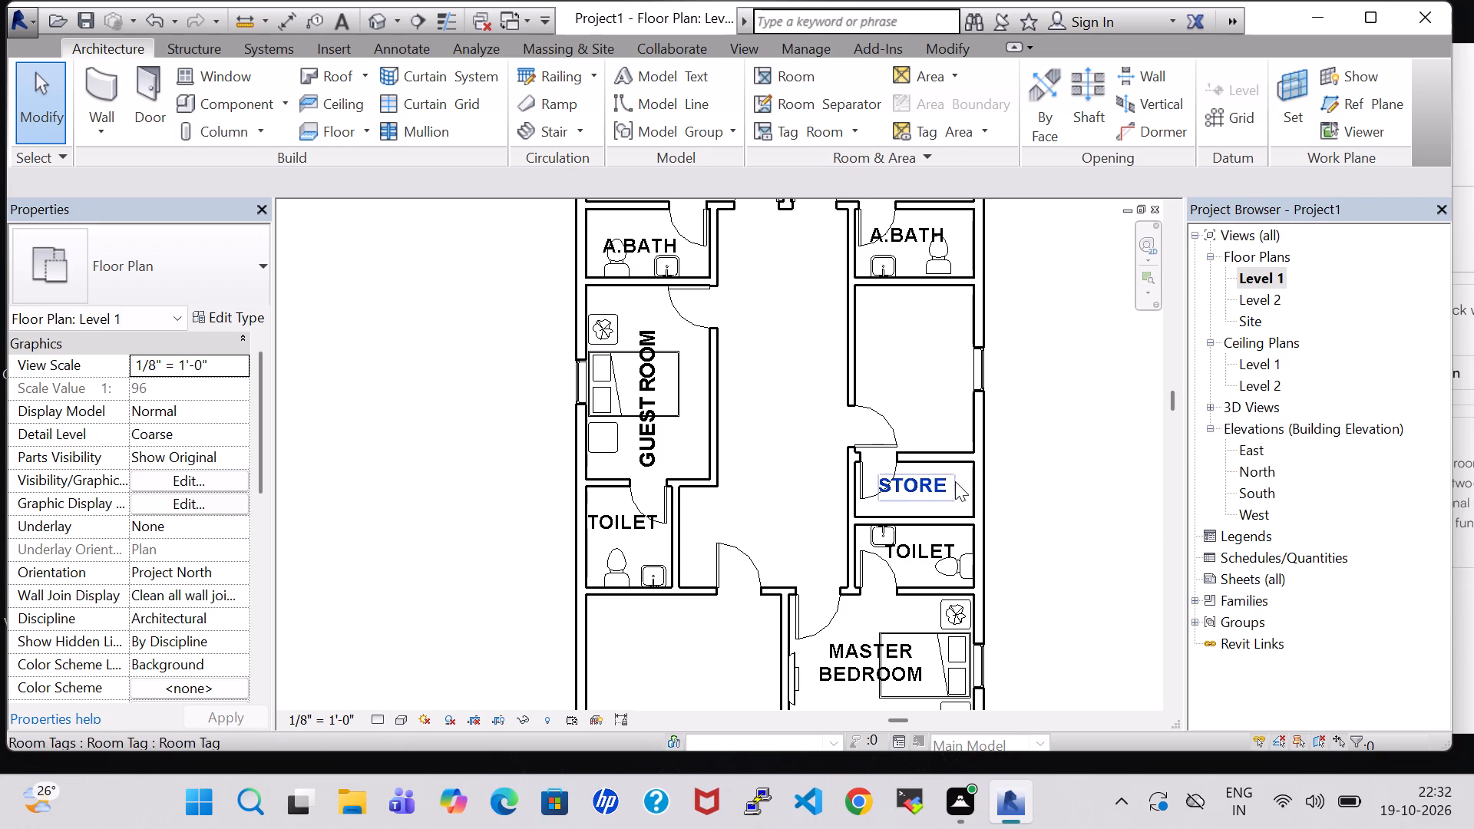
left_click(947, 484)
key("Down")
key("Right")
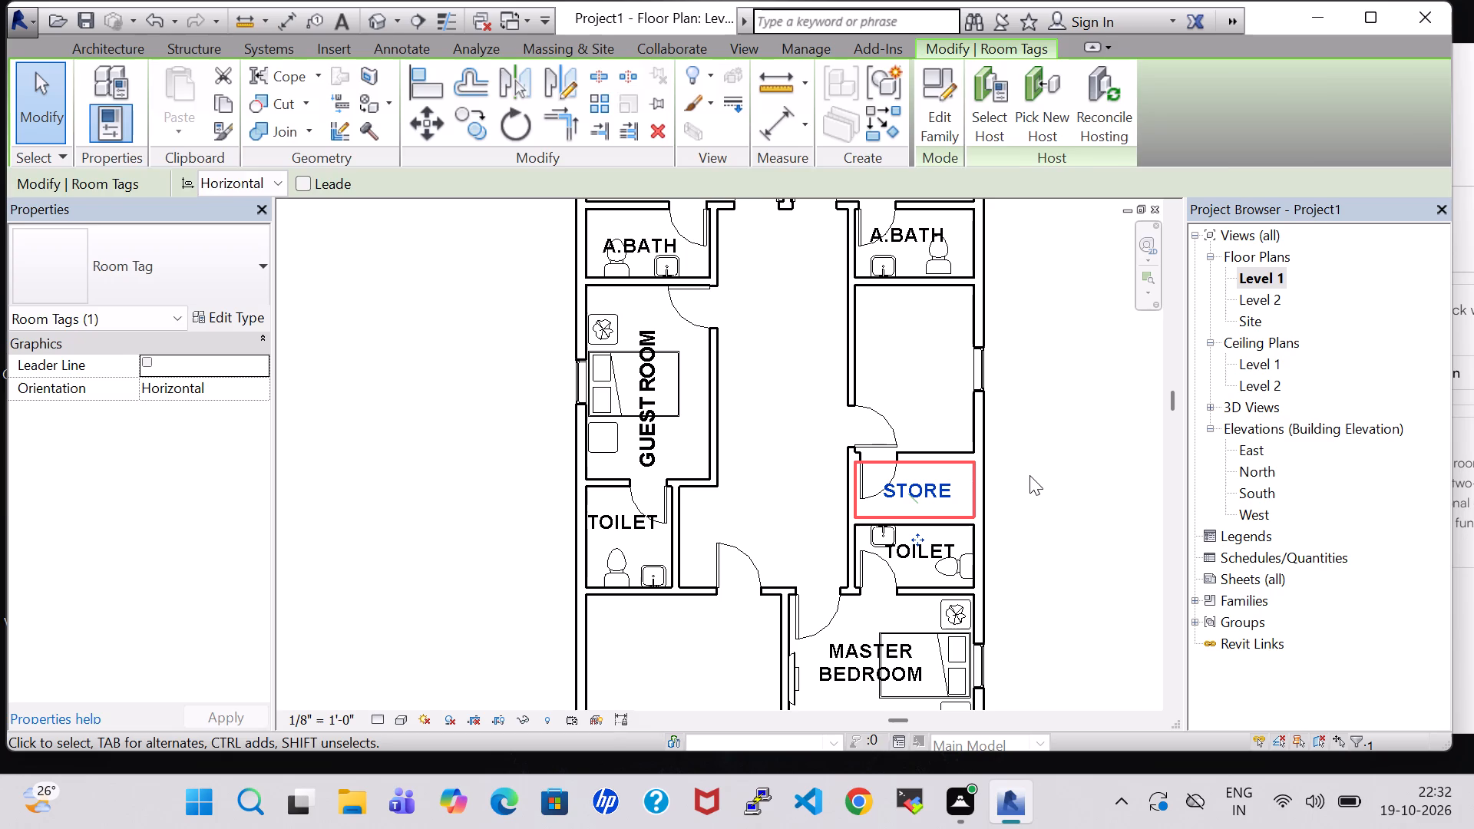
left_click(1029, 475)
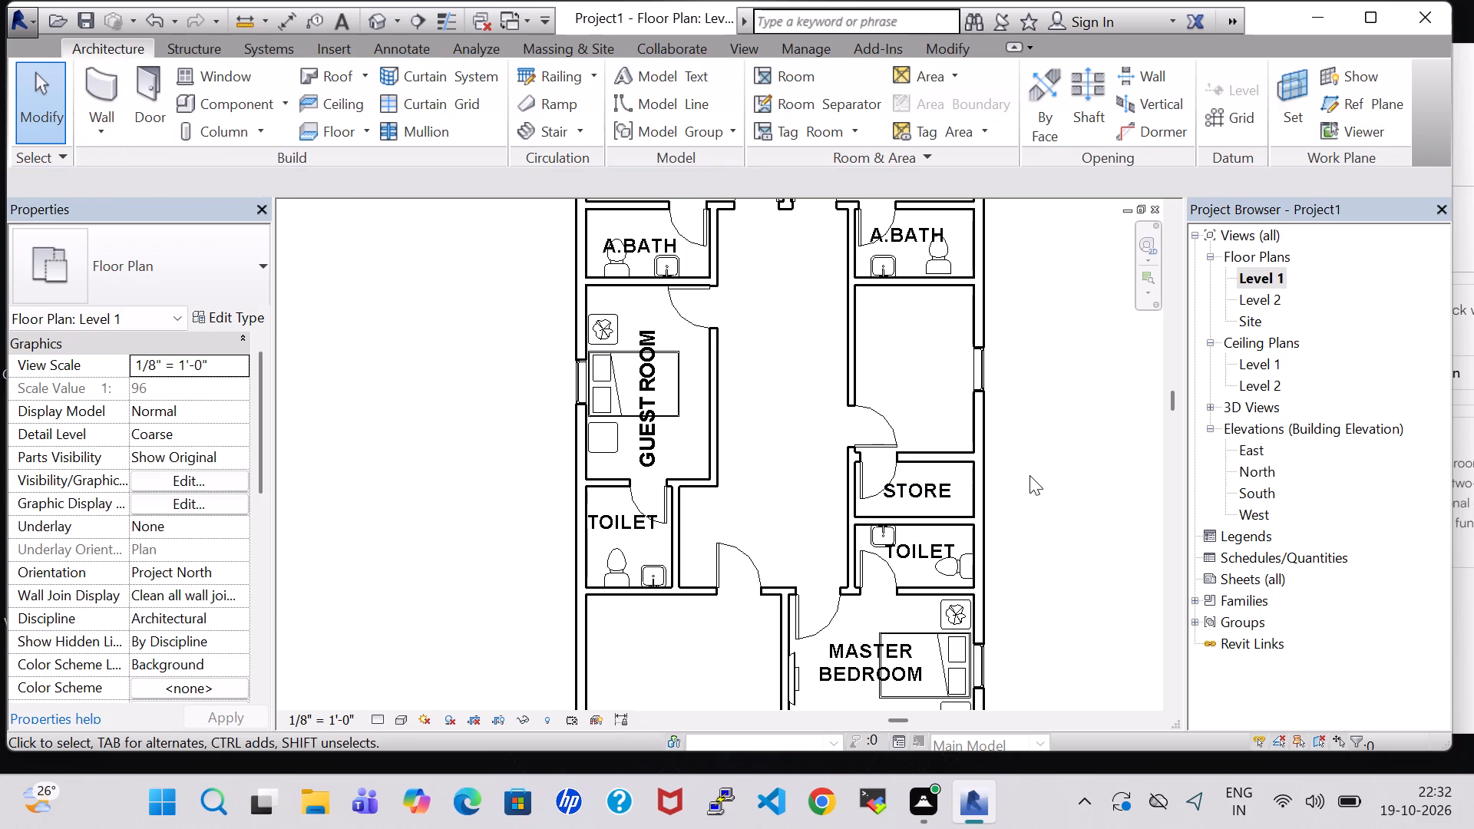
Load the Cook Top-4 Unit family from the Domestic folder of the Specialty Equipment library.
left_click(240, 104)
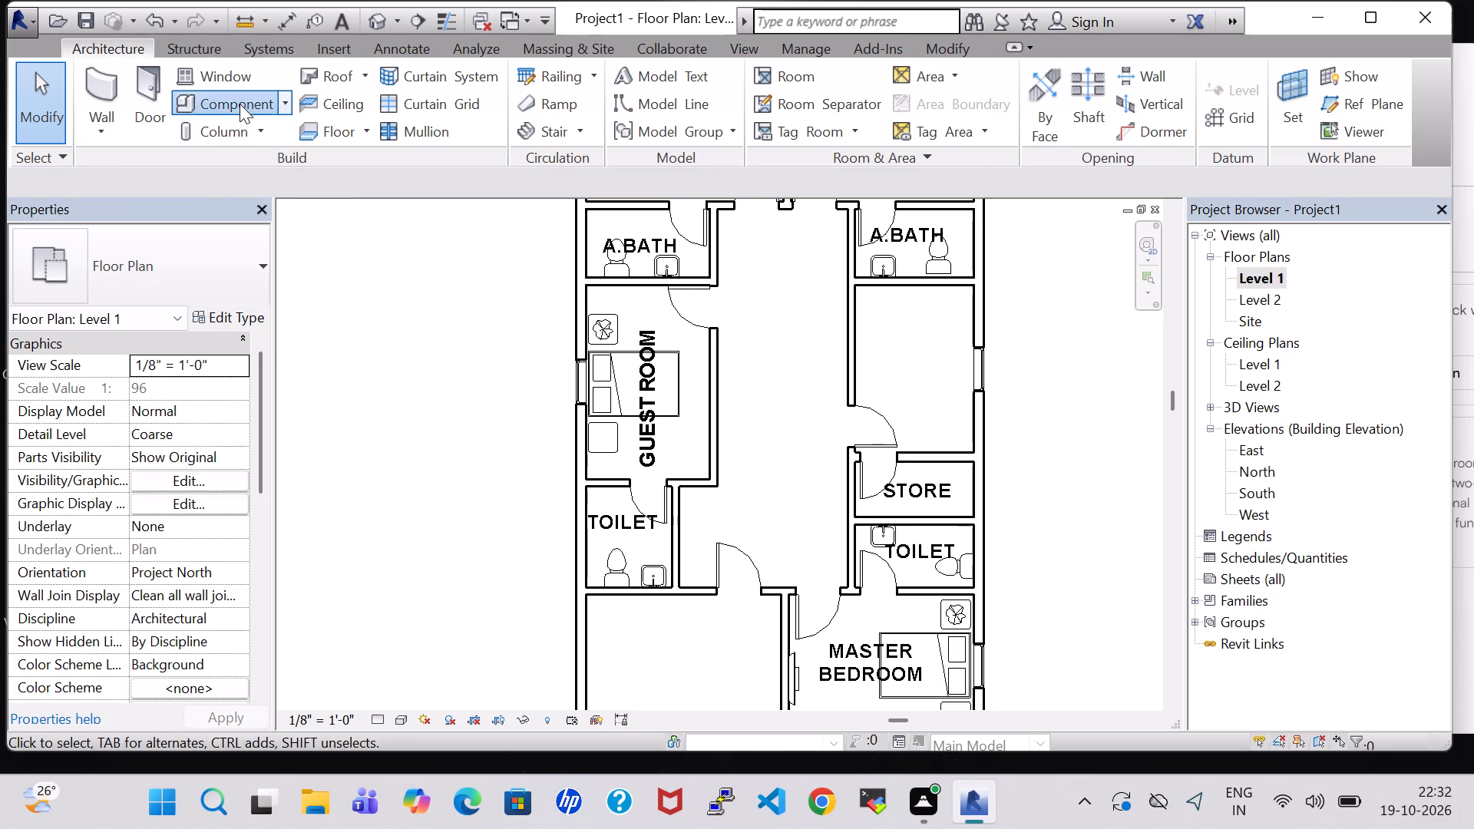
left_click(927, 80)
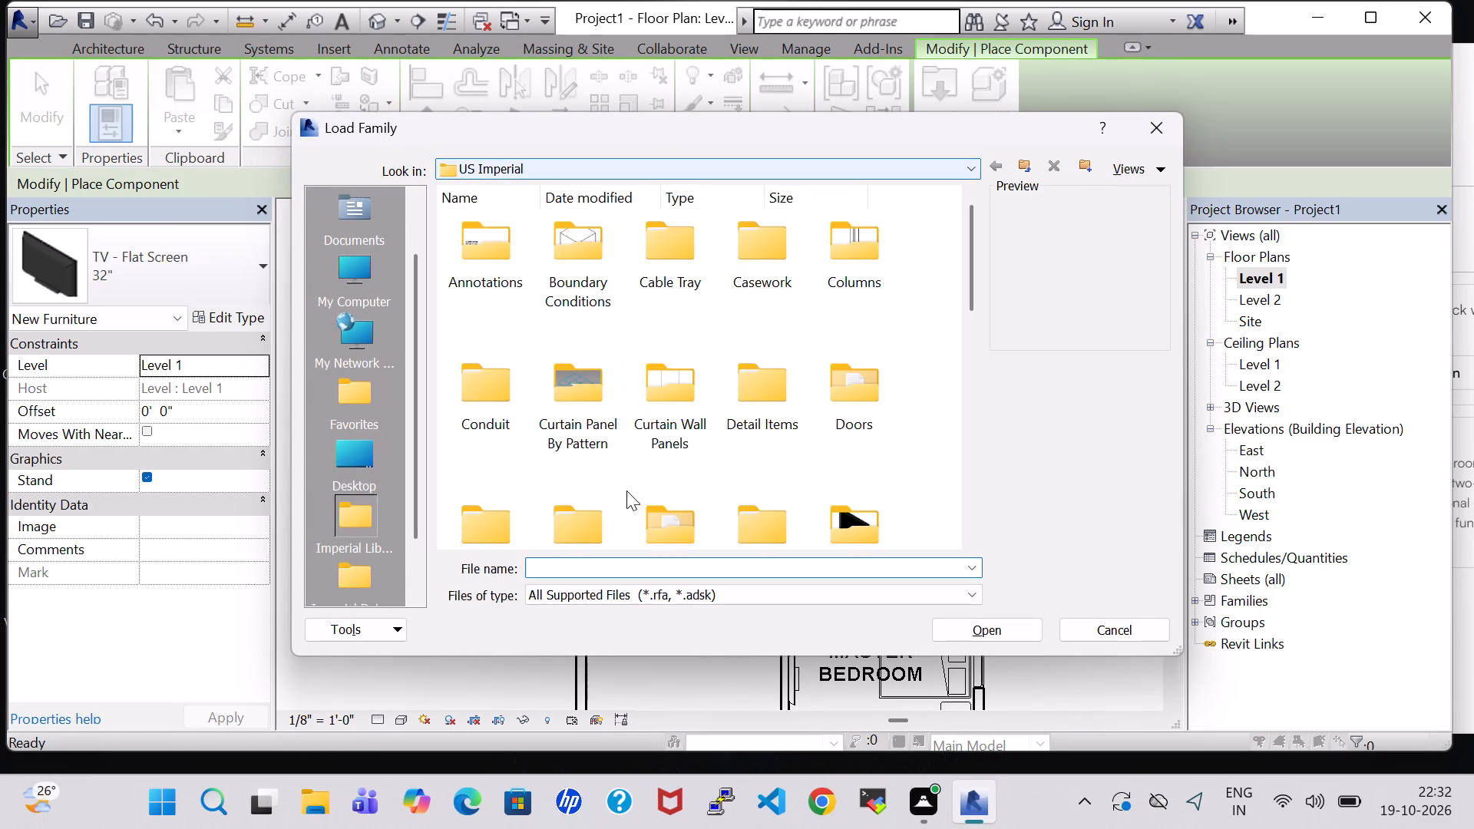
left_click(659, 507)
key("s")
double_click(570, 299)
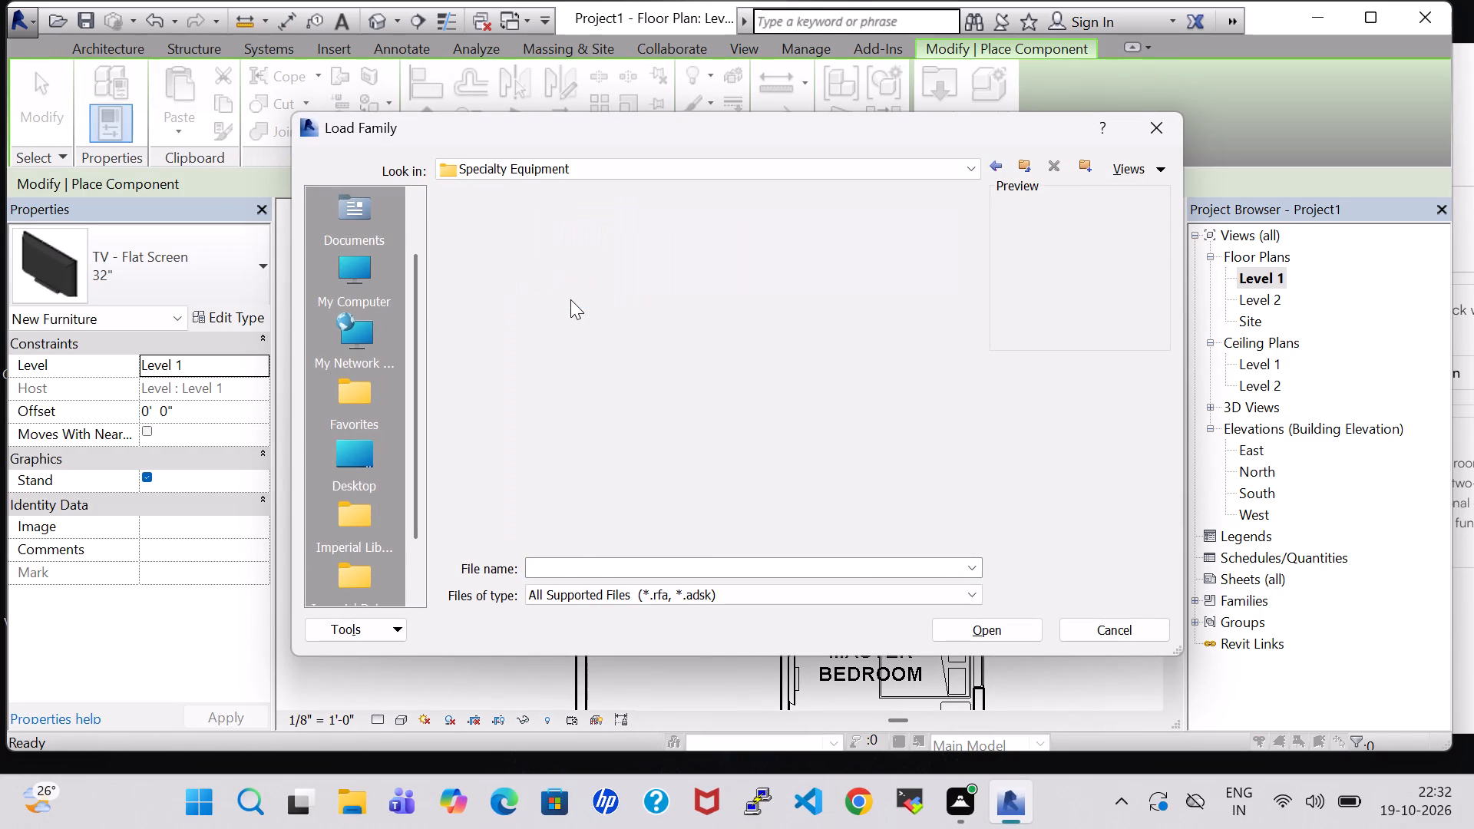
double_click(600, 250)
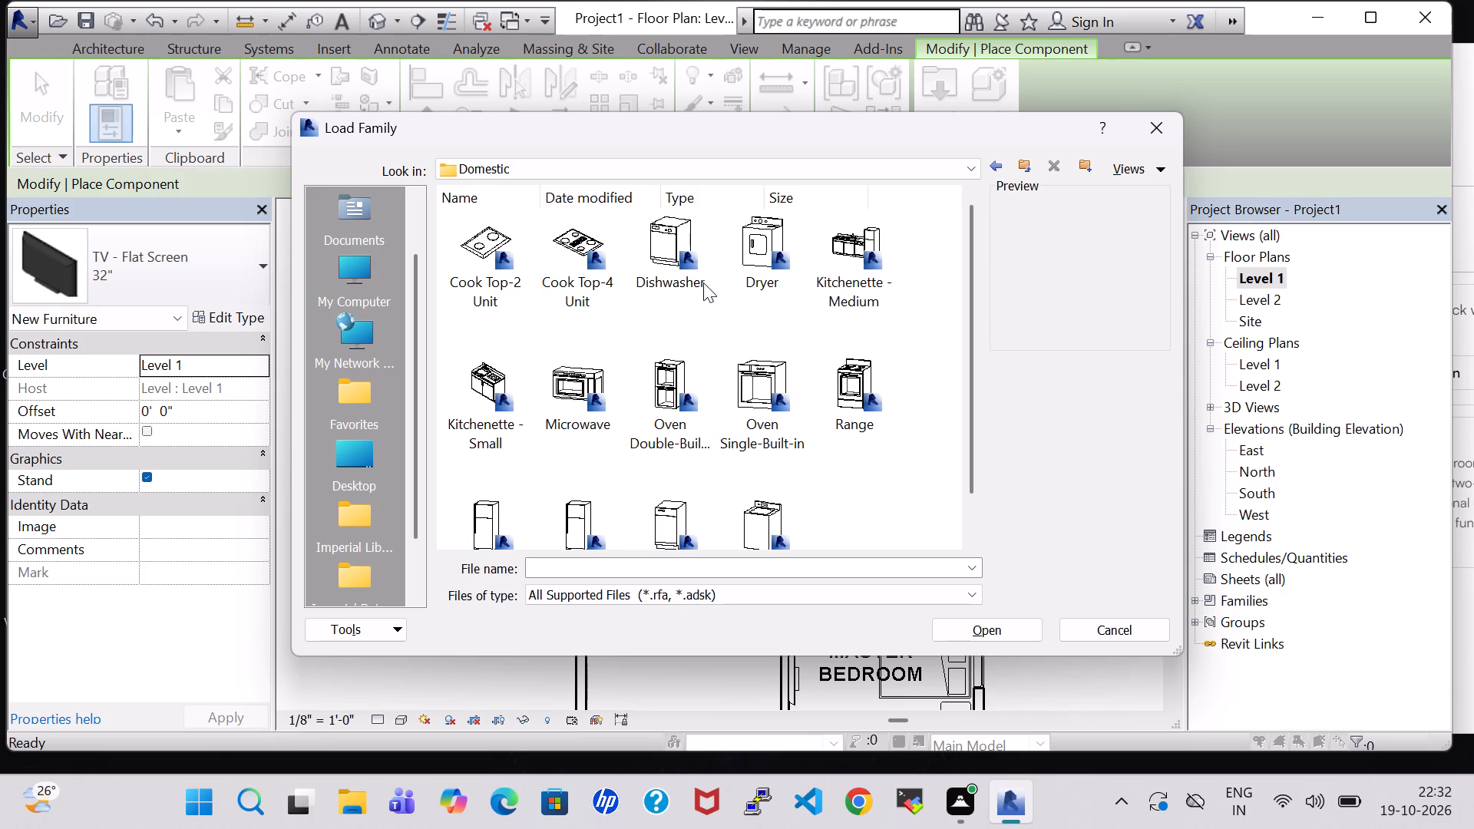
left_click(569, 273)
left_click(1024, 627)
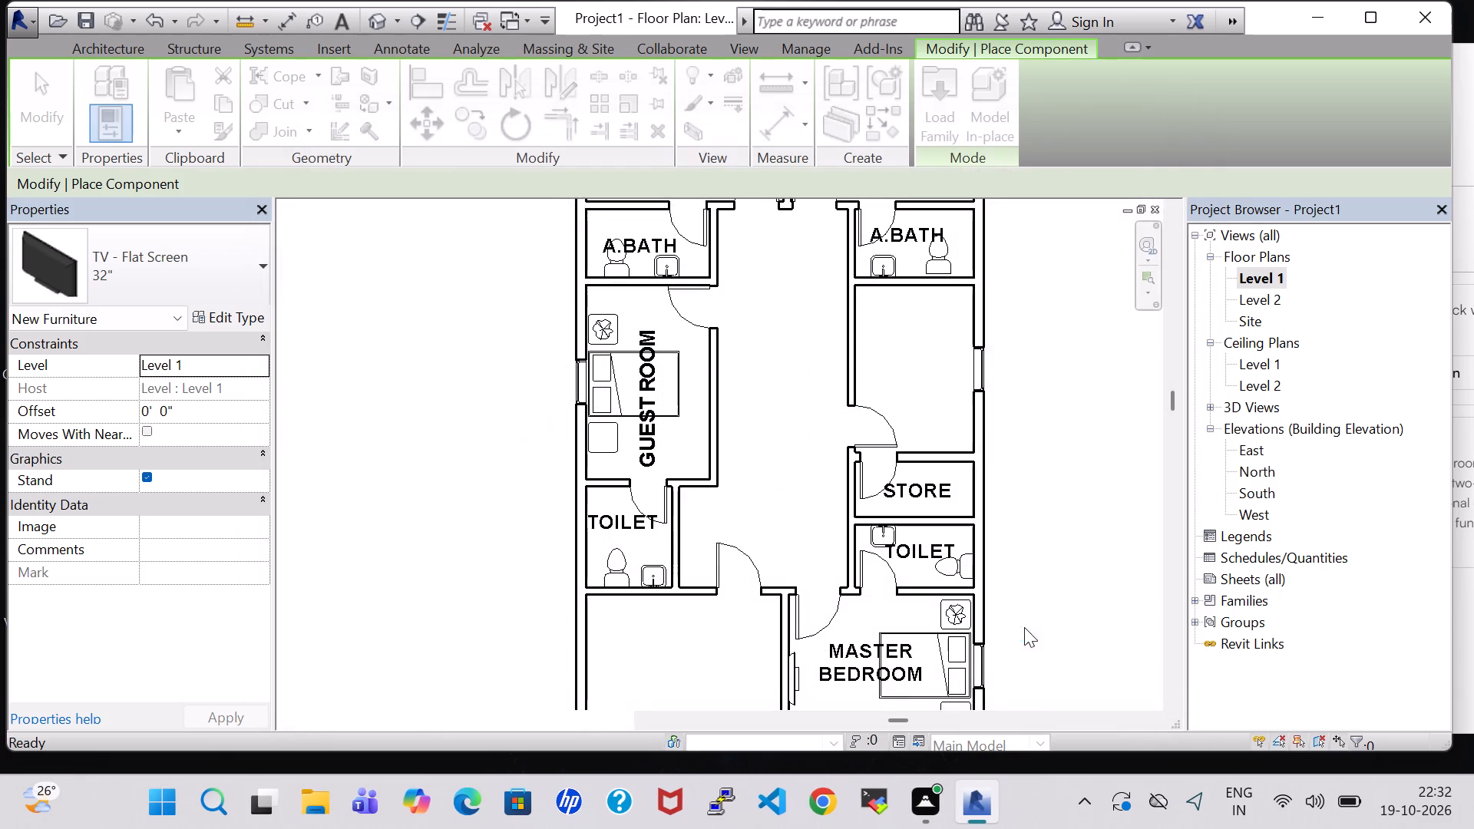
Place the 36" x 20" Cook Top-4 Unit, rotated upright, at the east wall window of the room north of the store.
key("space")
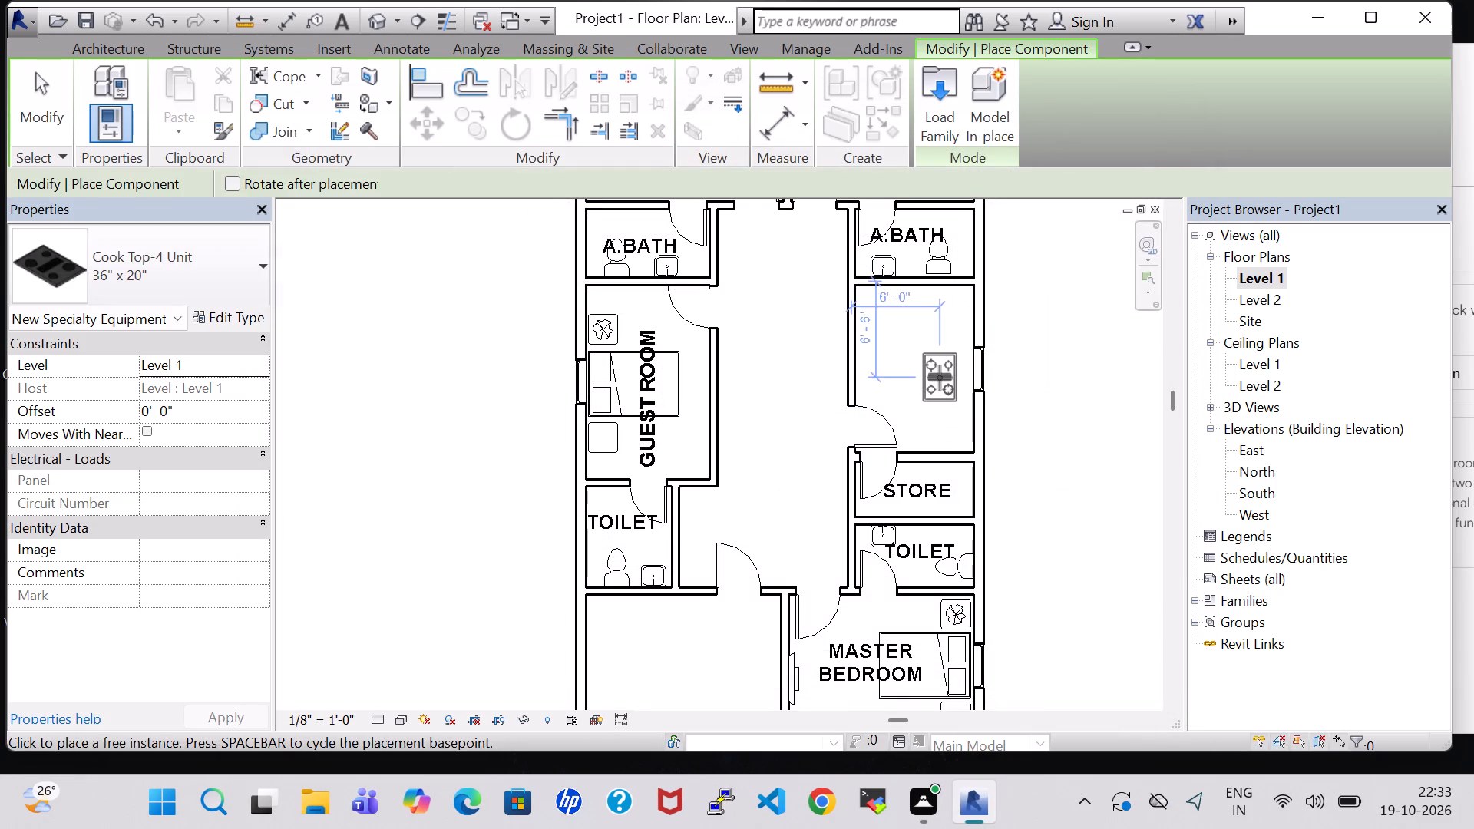
key("space")
key("space")
scroll(940, 378, "up", 4)
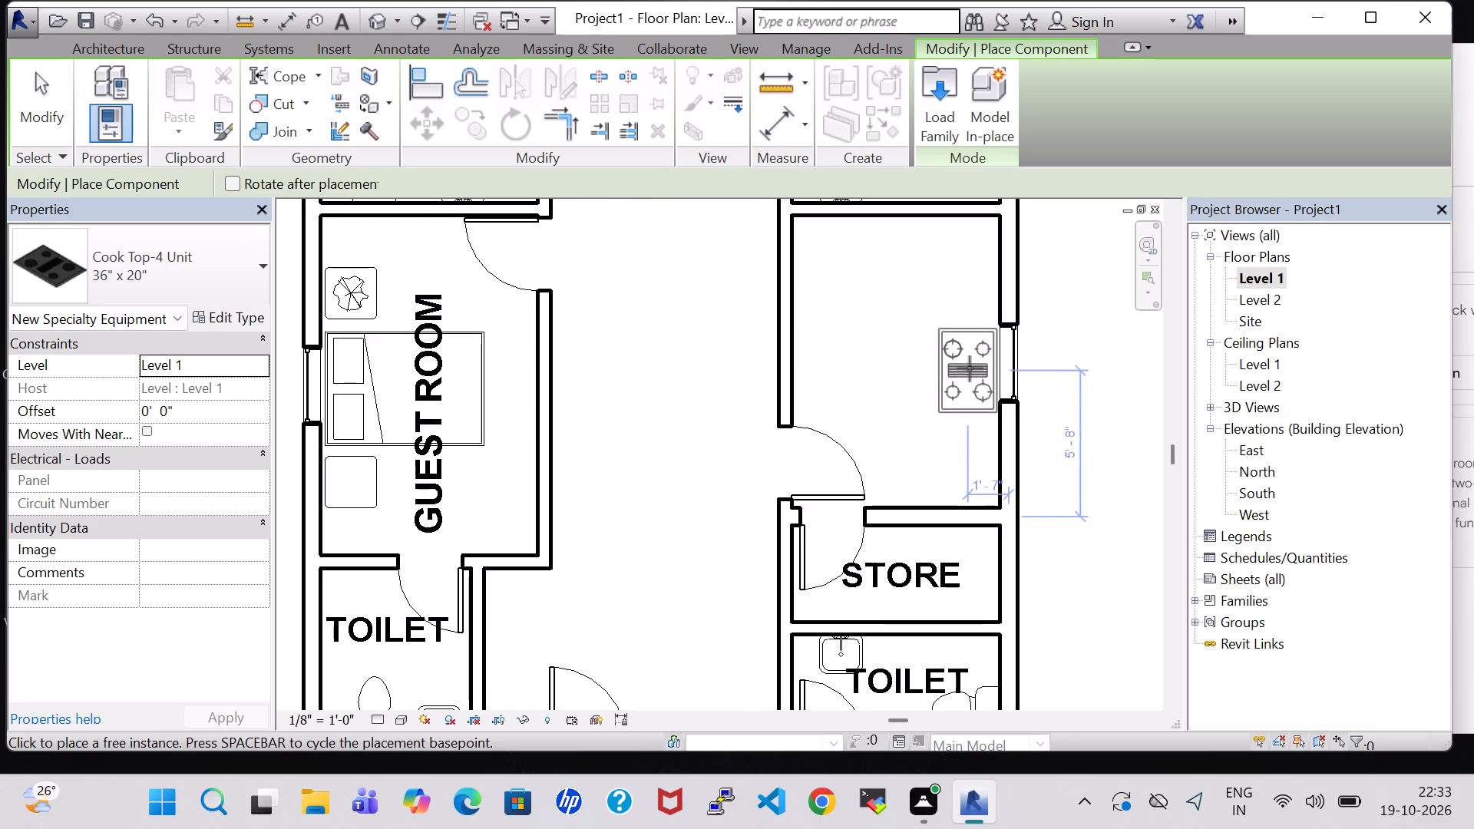
left_click(970, 365)
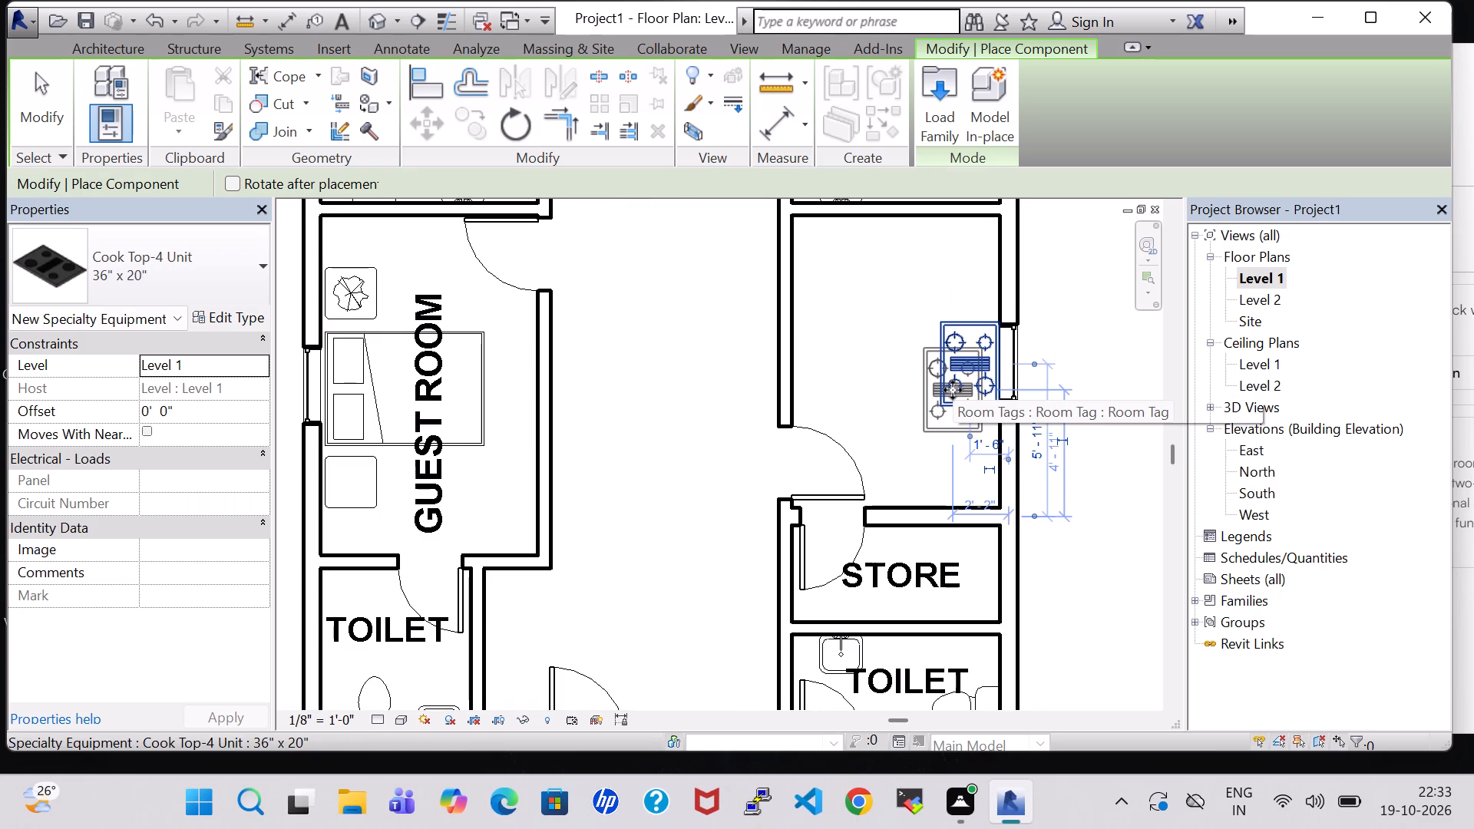
key("Escape")
key("Escape")
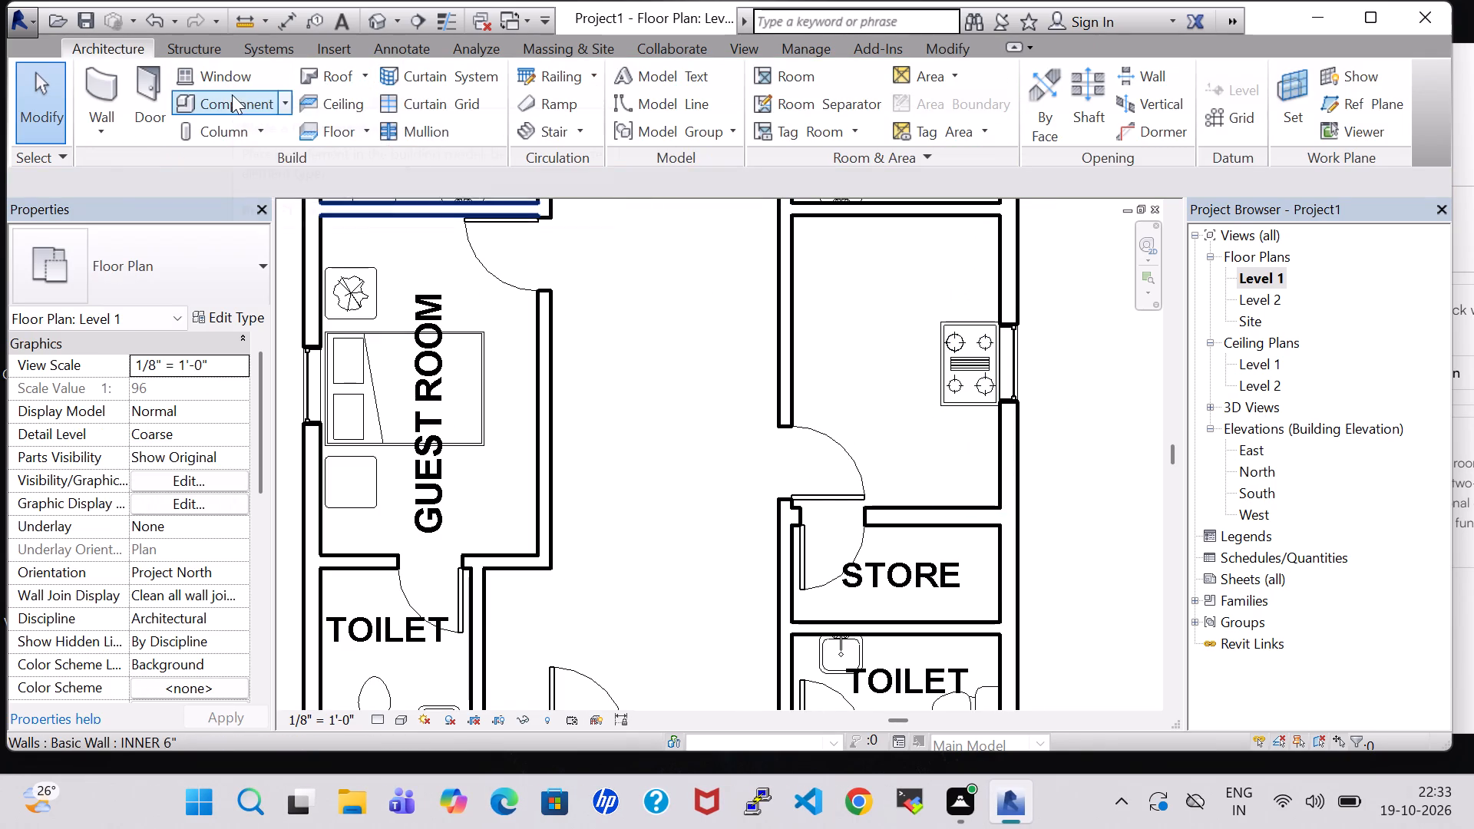
Load the Refrigerator family from the Domestic folder of the Specialty Equipment library.
left_click(232, 106)
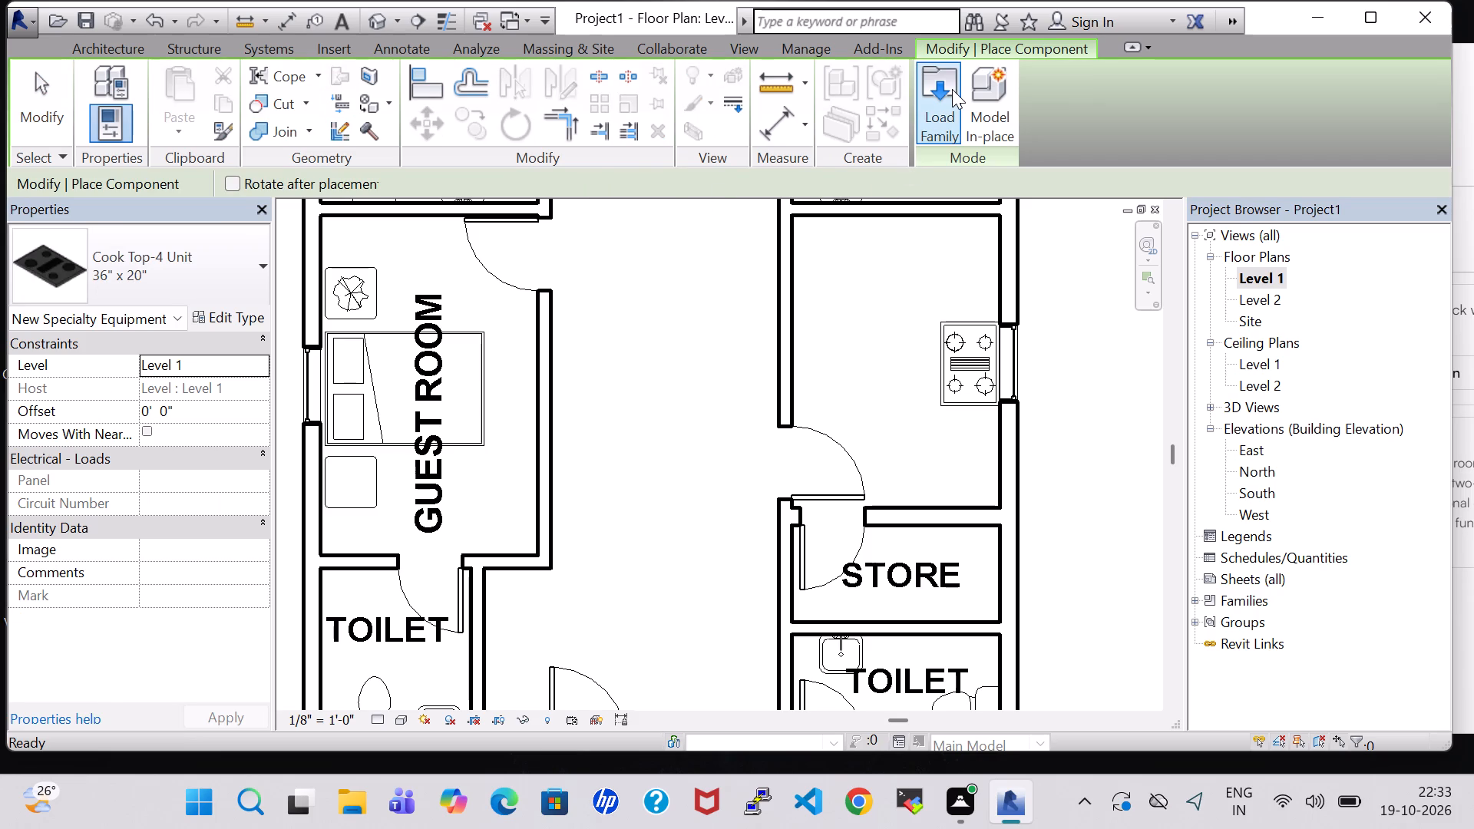
left_click(952, 88)
left_click(687, 401)
key("s")
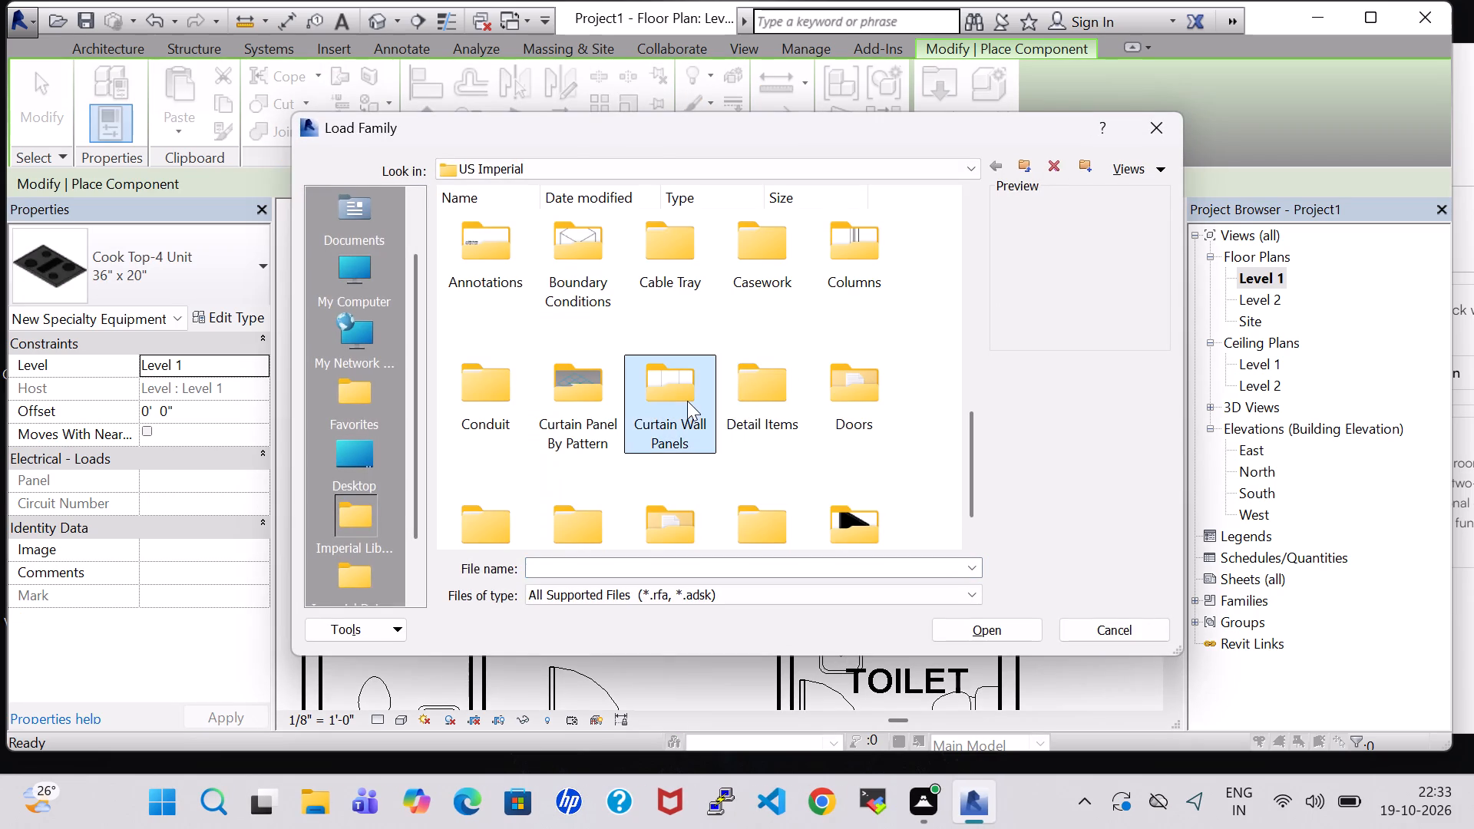
double_click(582, 235)
double_click(582, 256)
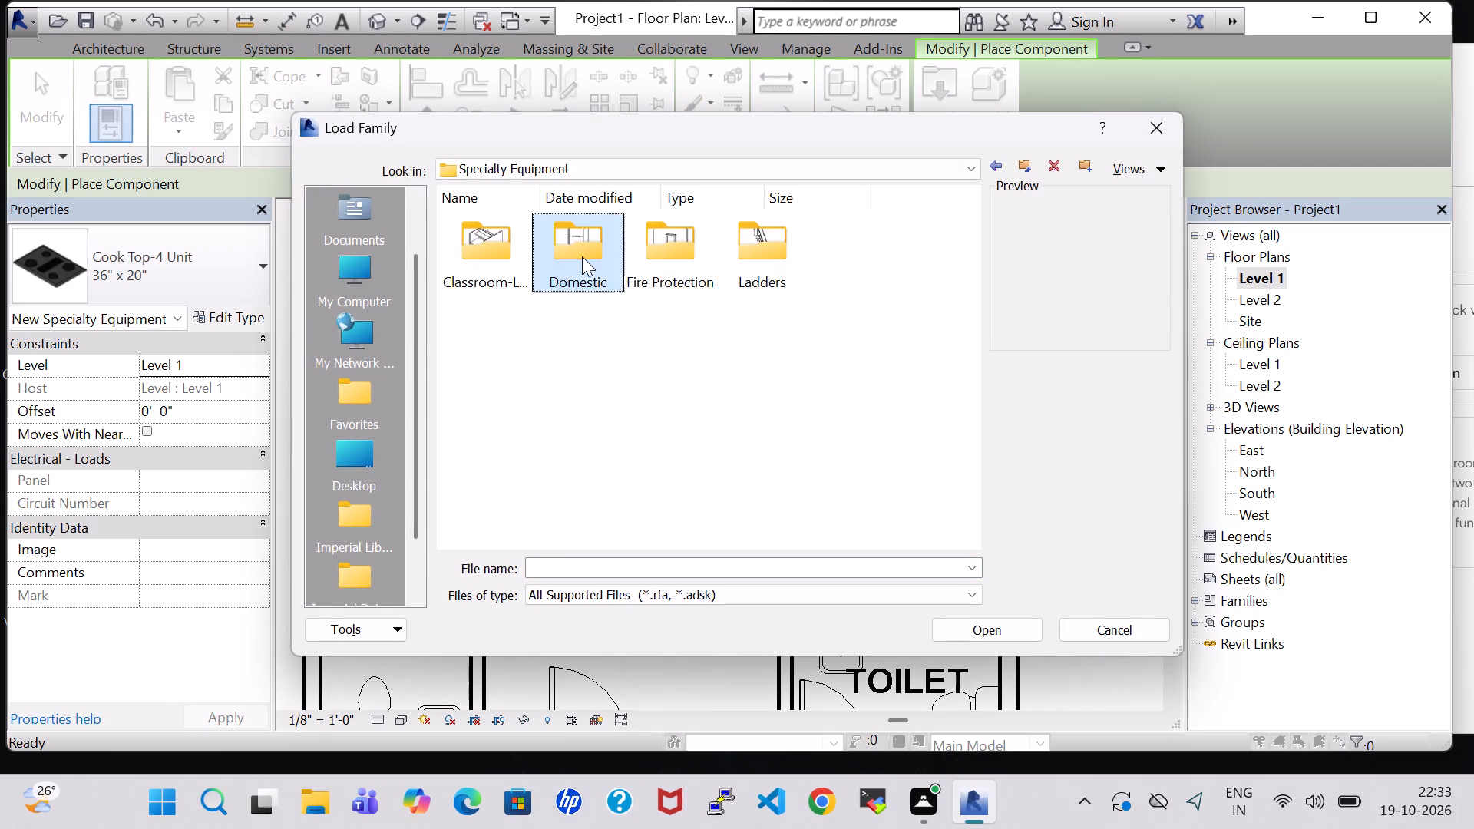
scroll(605, 316, "down", 1)
scroll(606, 316, "up", 1)
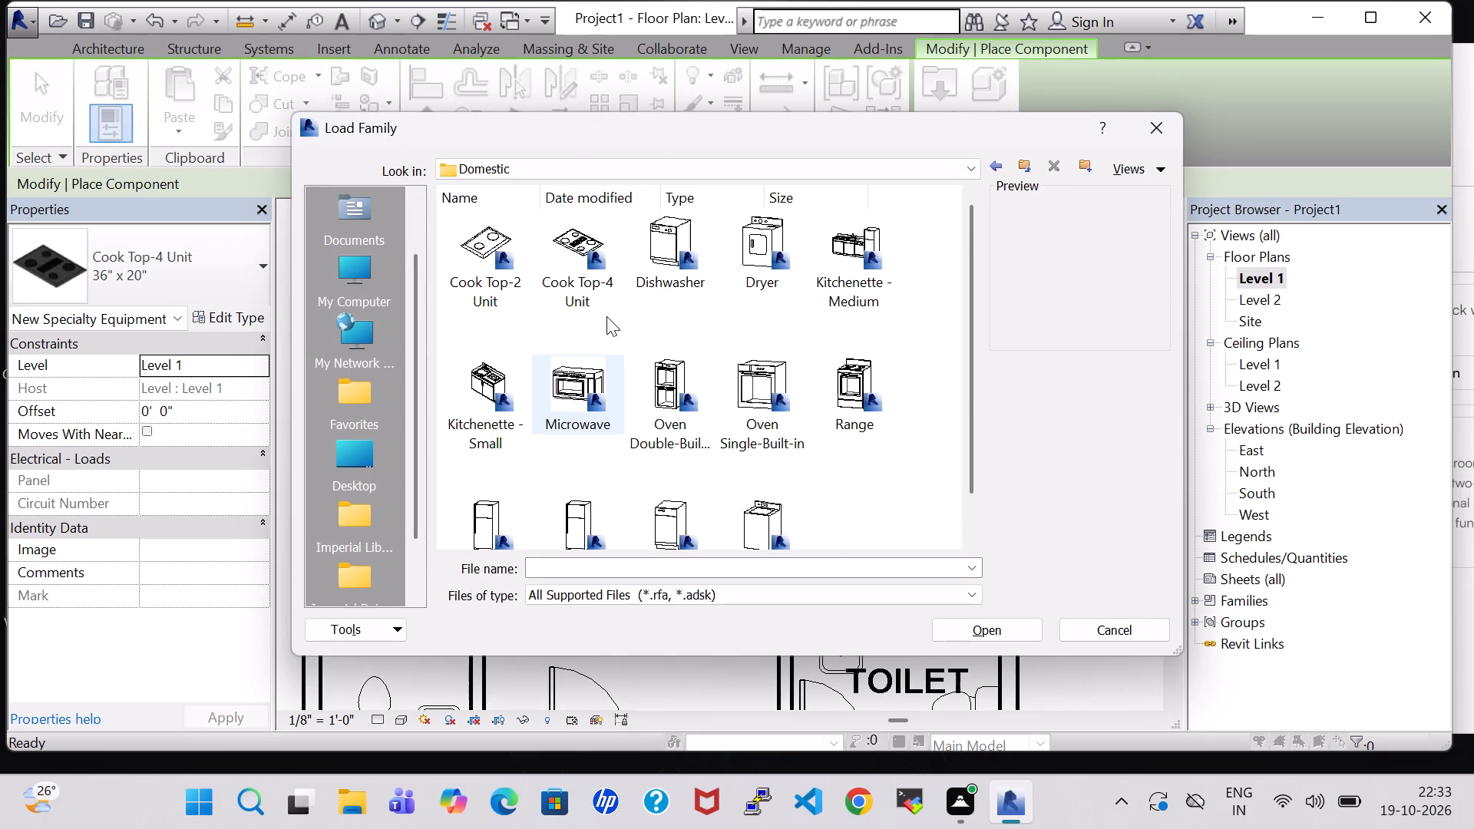
scroll(606, 316, "down", 1)
left_click(560, 470)
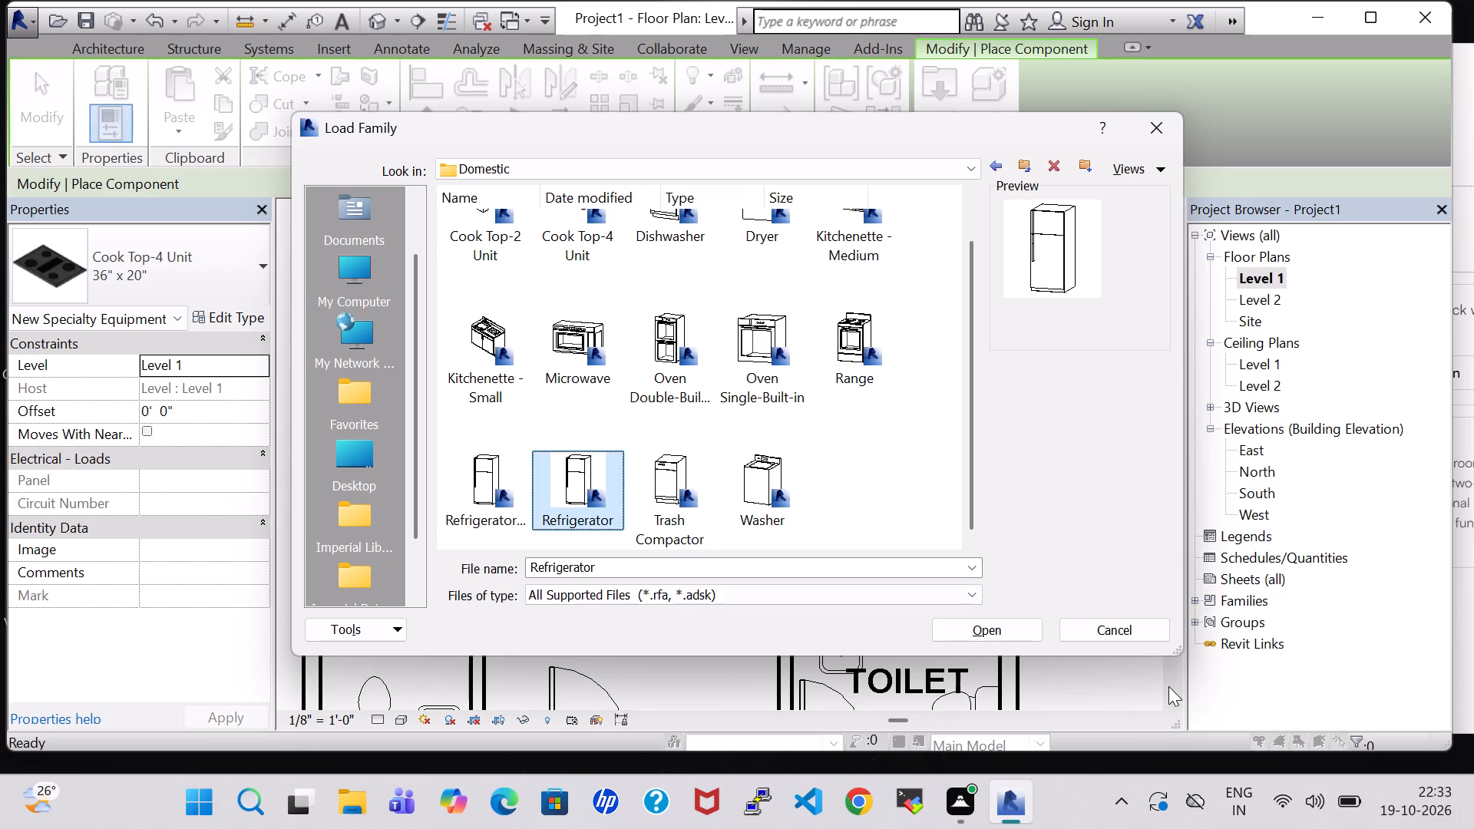
left_click(1003, 635)
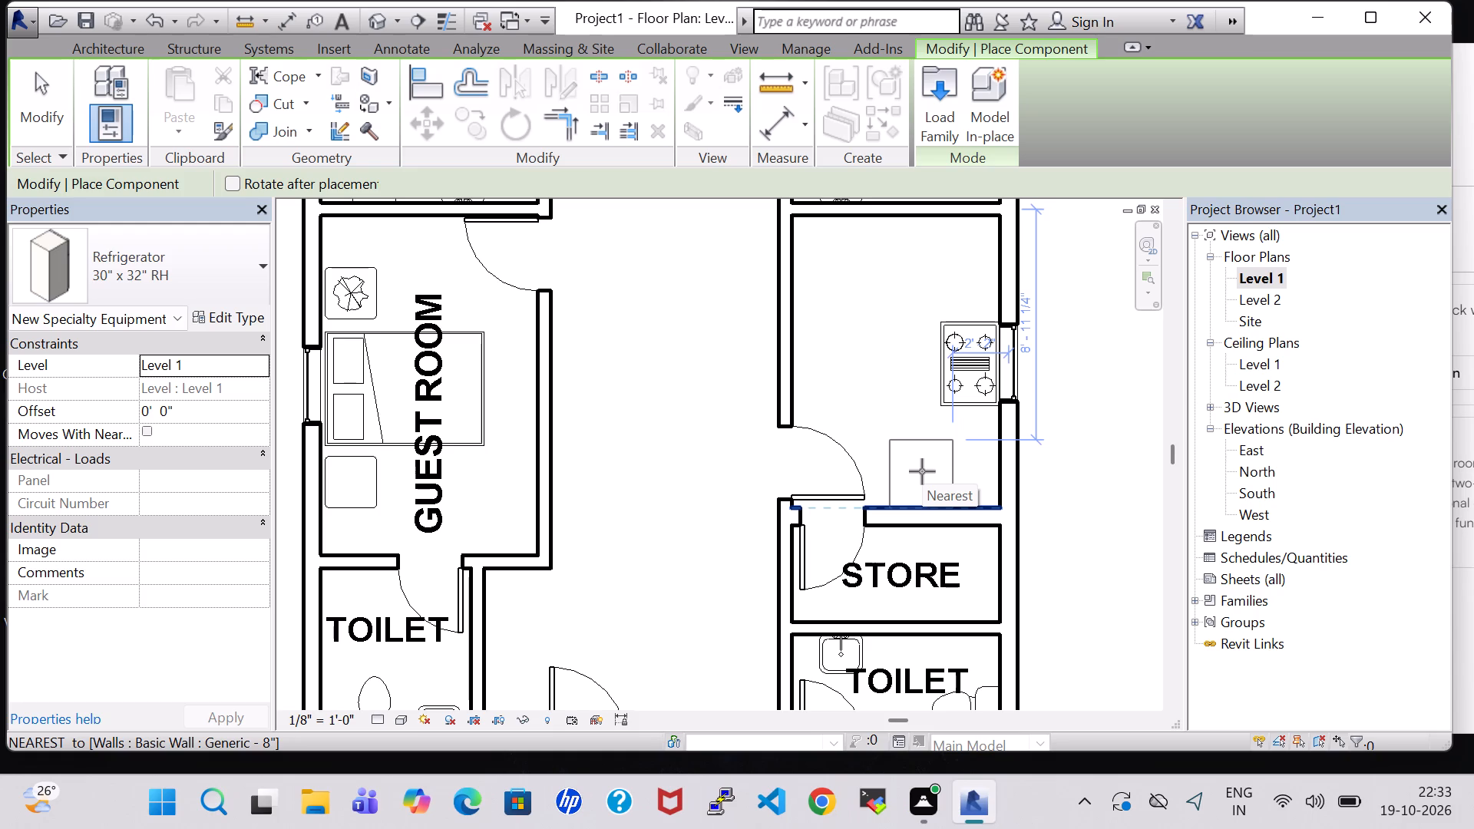
Place the 30" x 32" RH Refrigerator beside the west wall, opposite the cooktop and north of the door, and rotate it a quarter turn.
left_click(833, 380)
key("space")
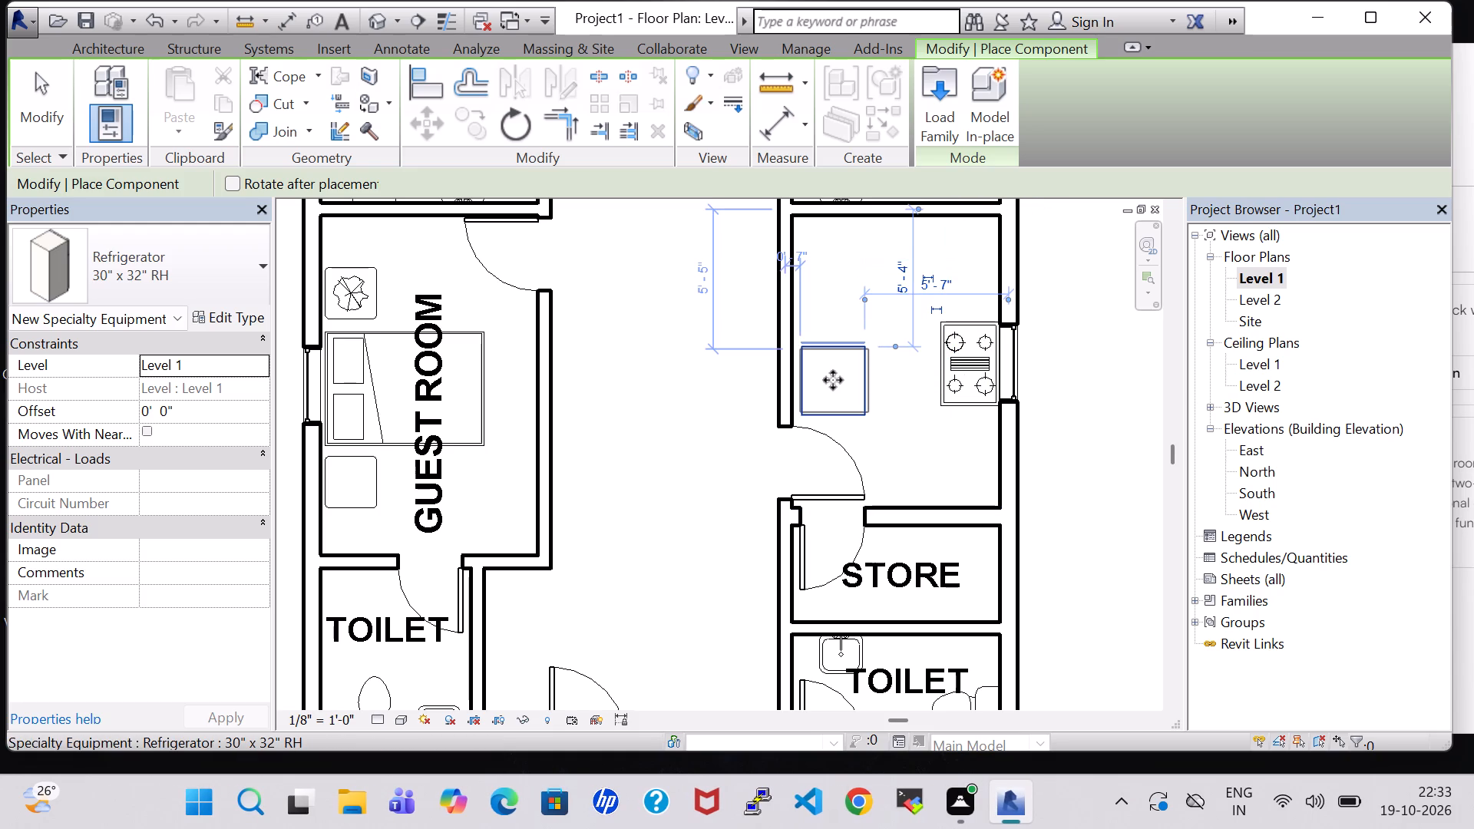
key("Escape")
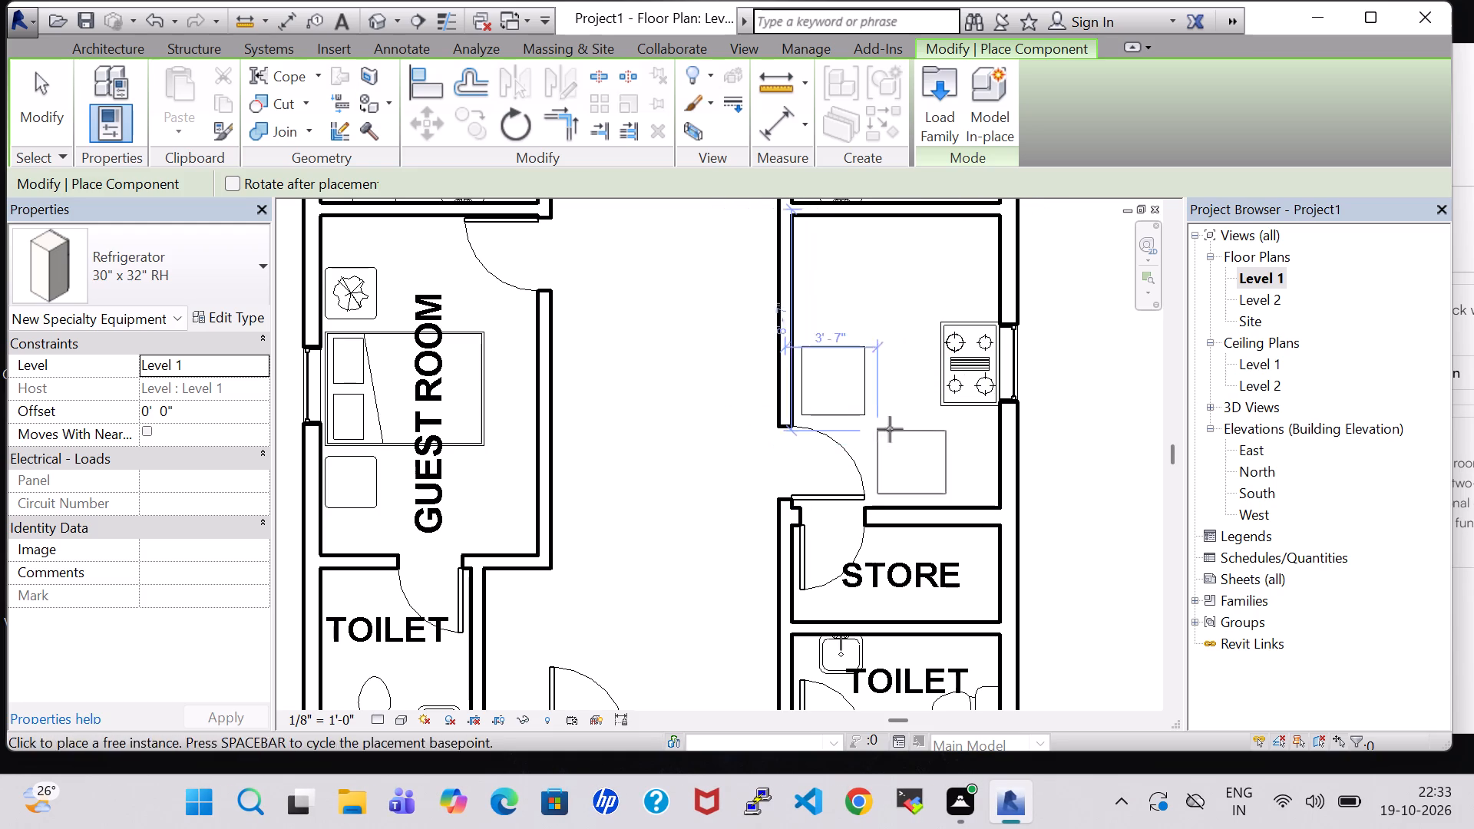
key("Escape")
left_click(825, 350)
key("space")
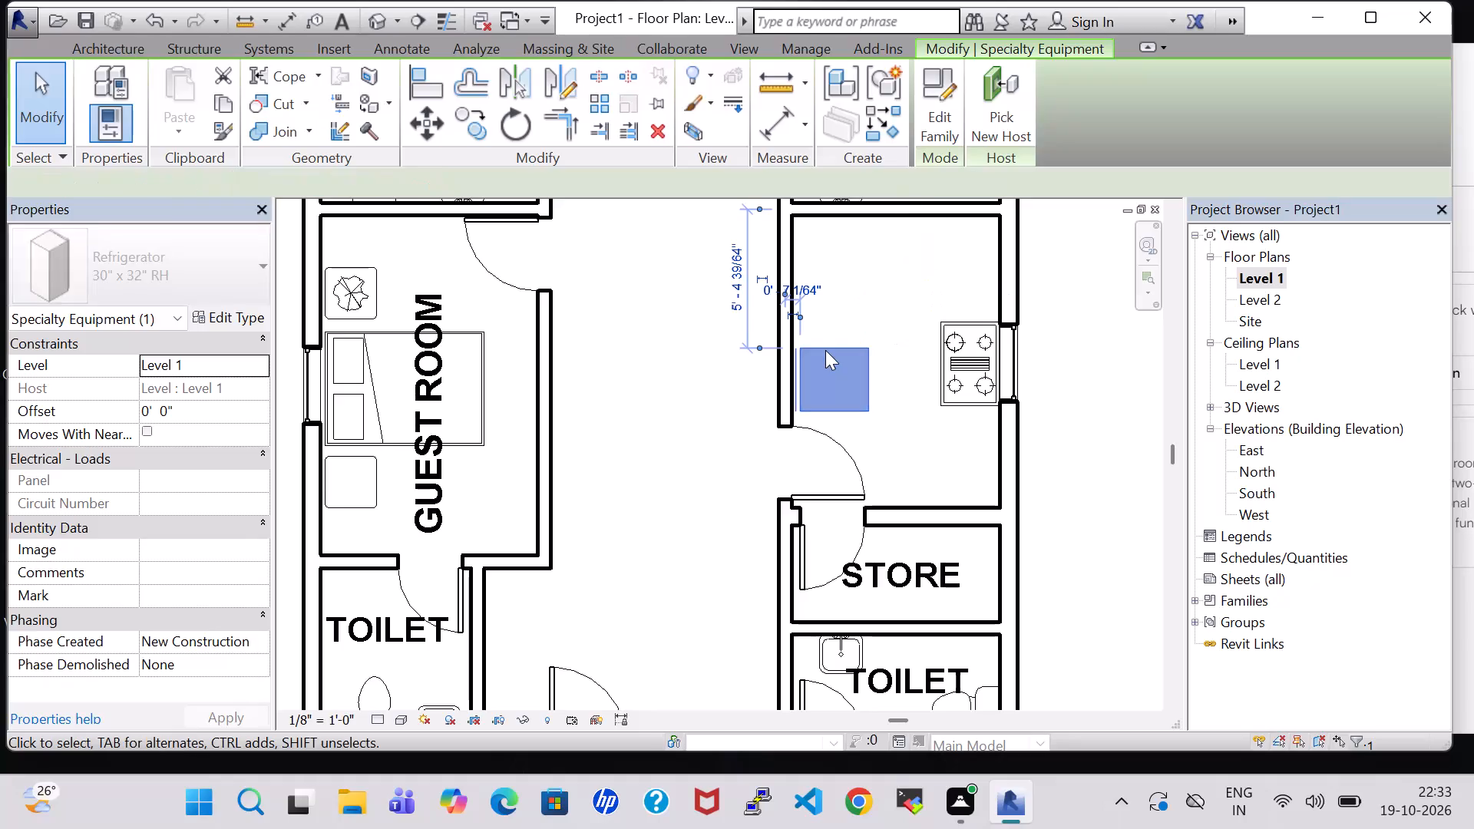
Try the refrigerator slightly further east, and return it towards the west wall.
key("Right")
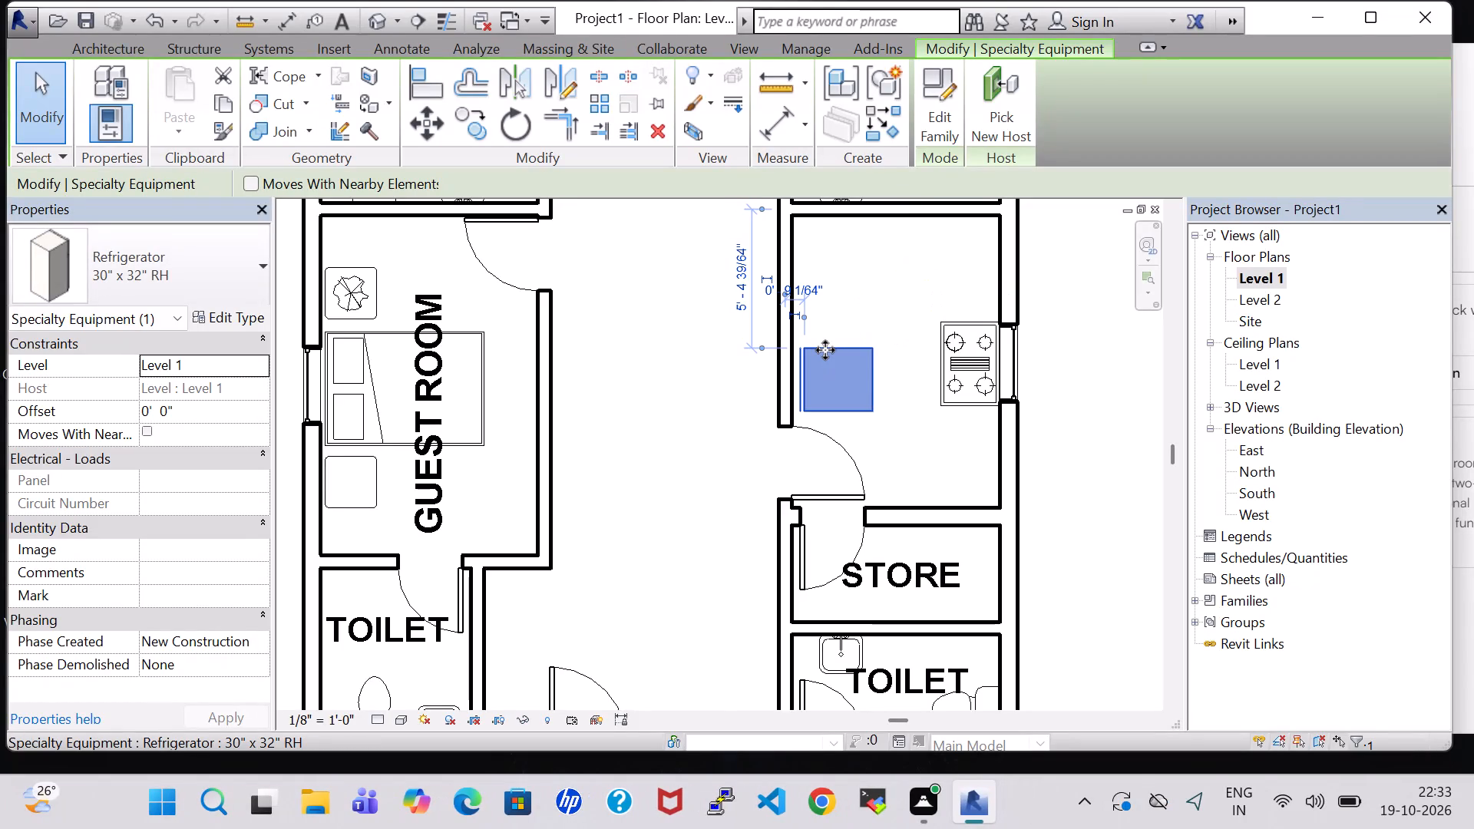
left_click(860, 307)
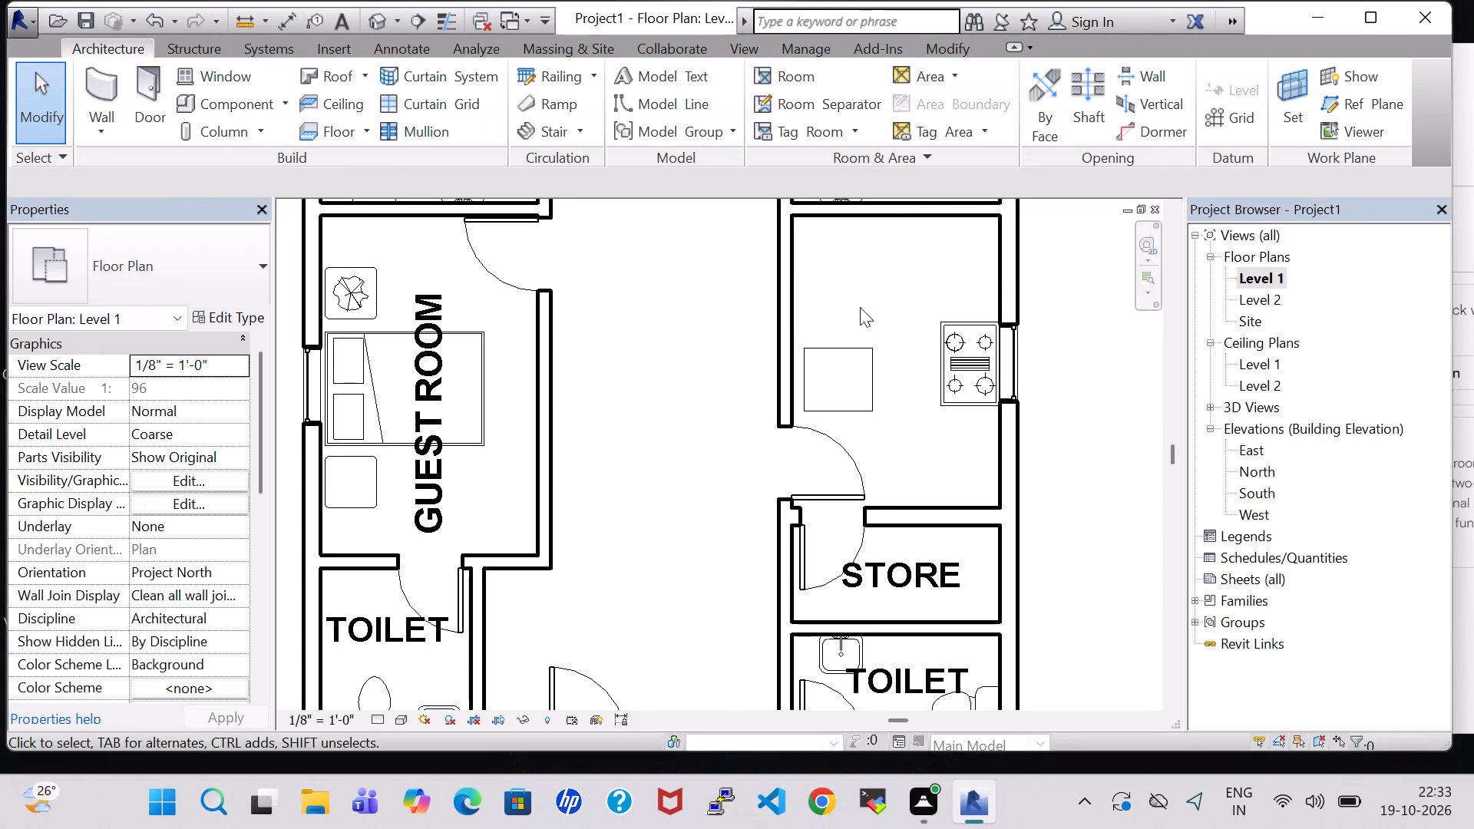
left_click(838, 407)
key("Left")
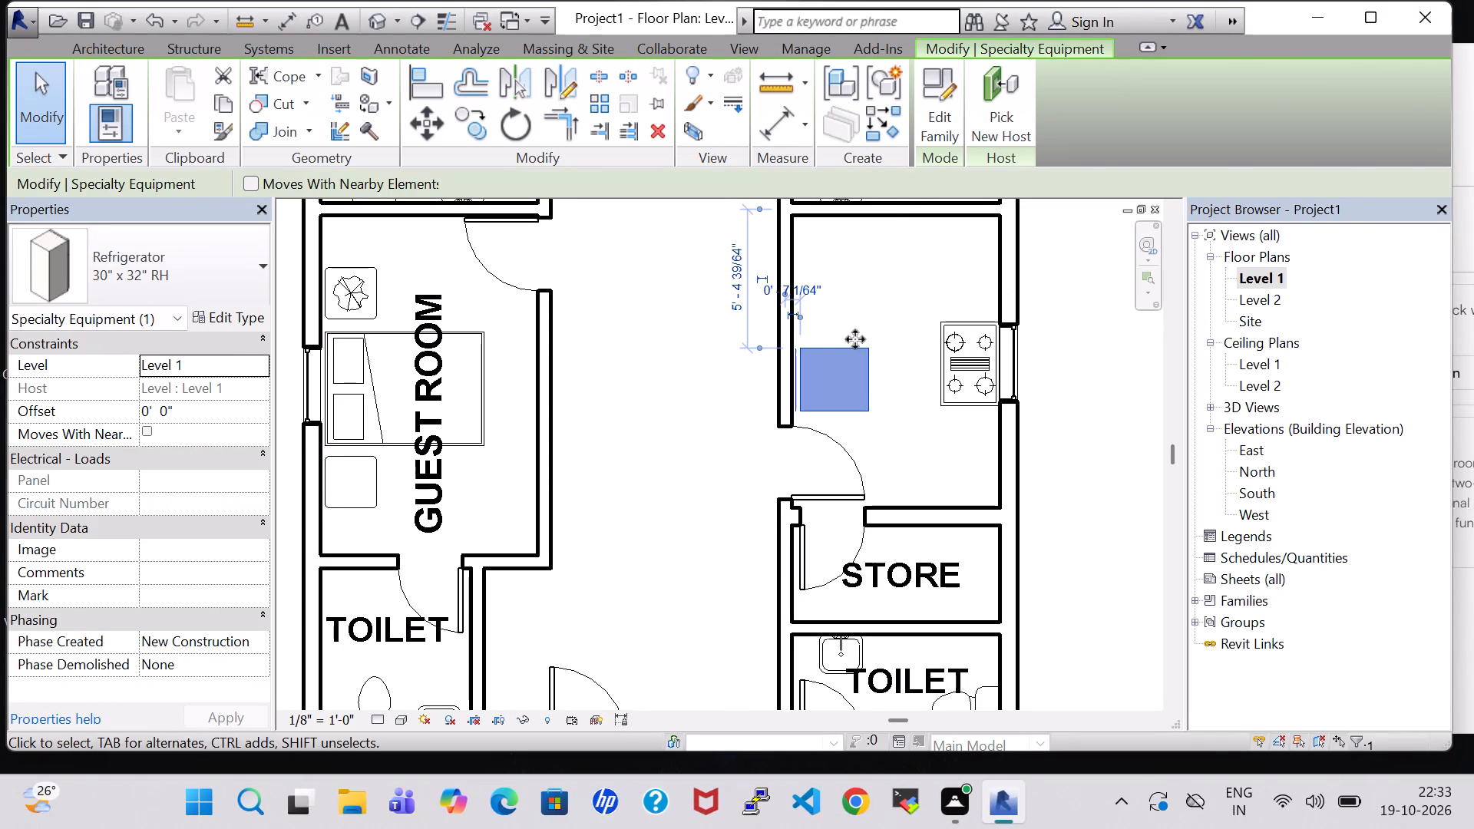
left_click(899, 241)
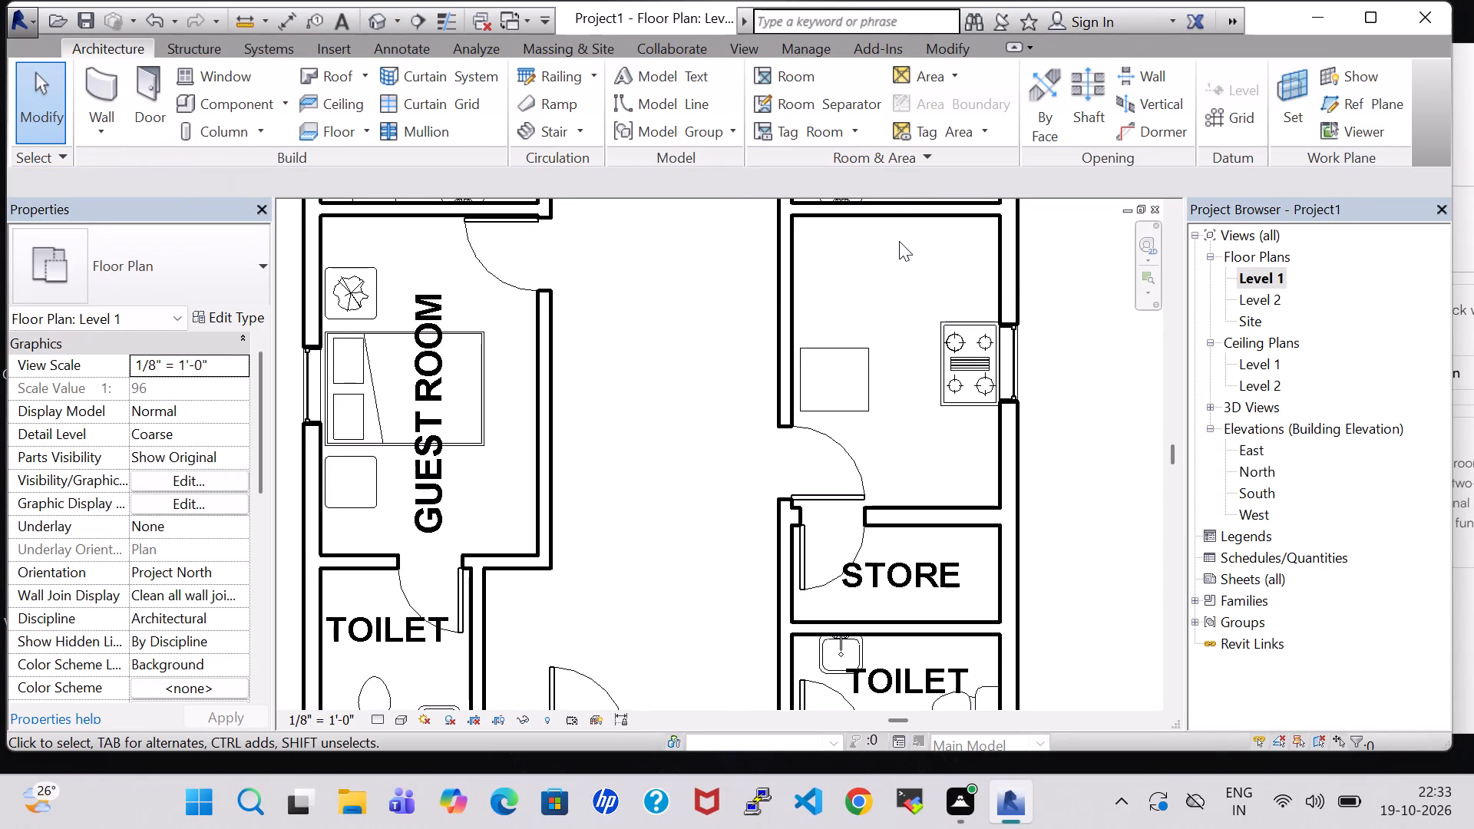
Load the Work Station Cubicle family from the Furniture System library folder for use as a kitchen counter.
left_click(216, 110)
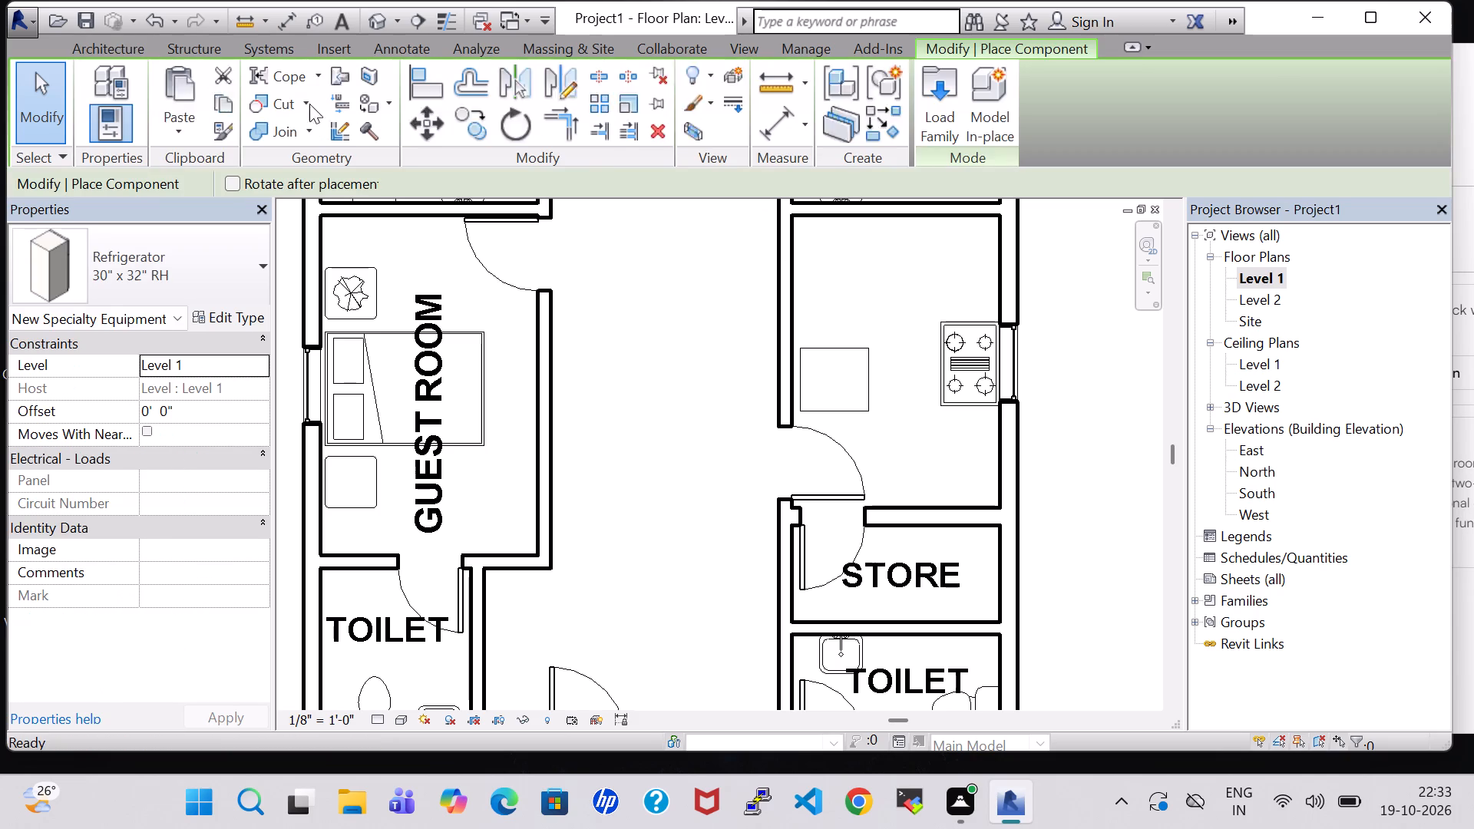
left_click(937, 88)
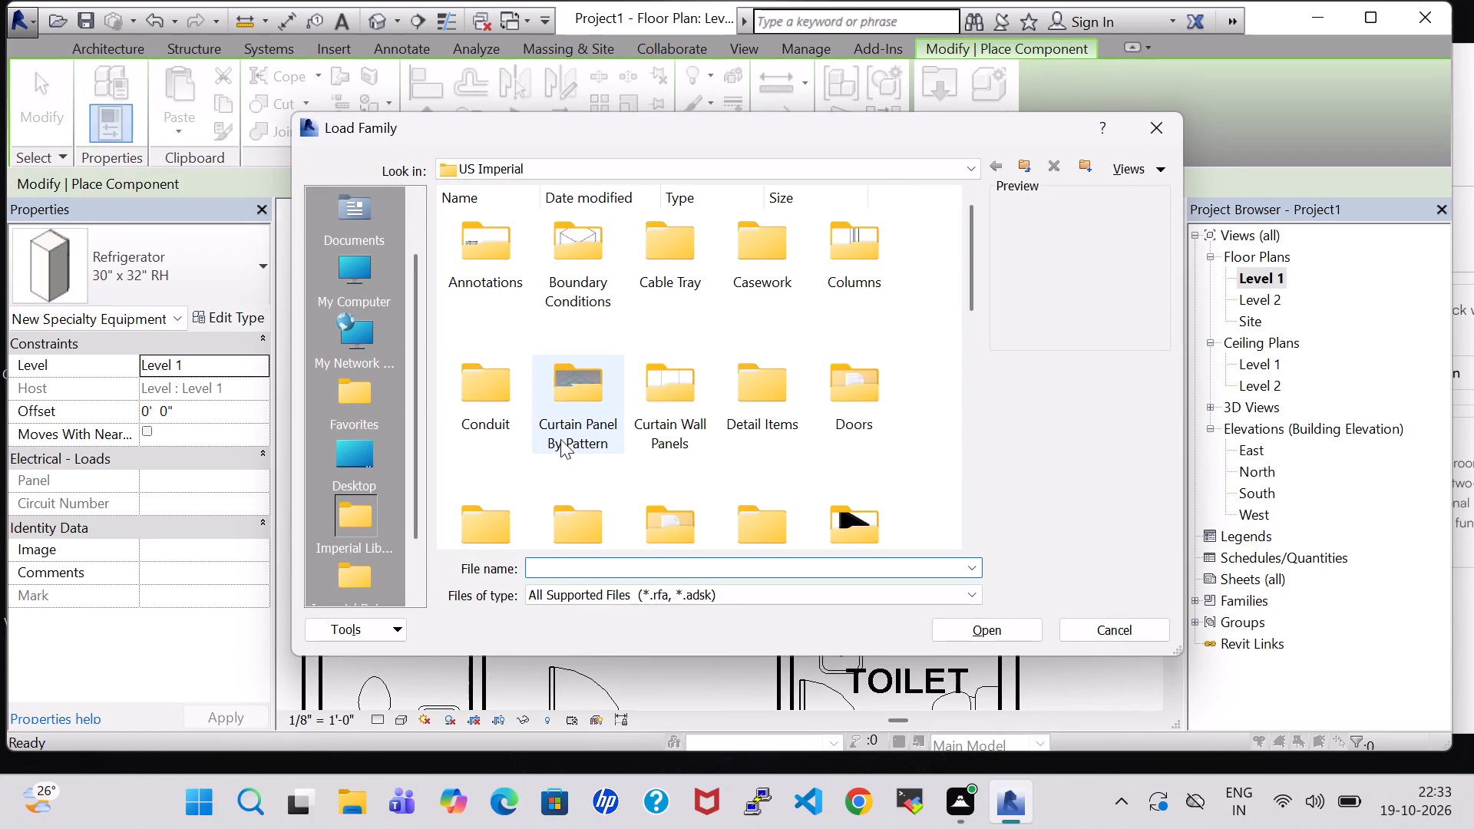
left_click(563, 430)
type("DF")
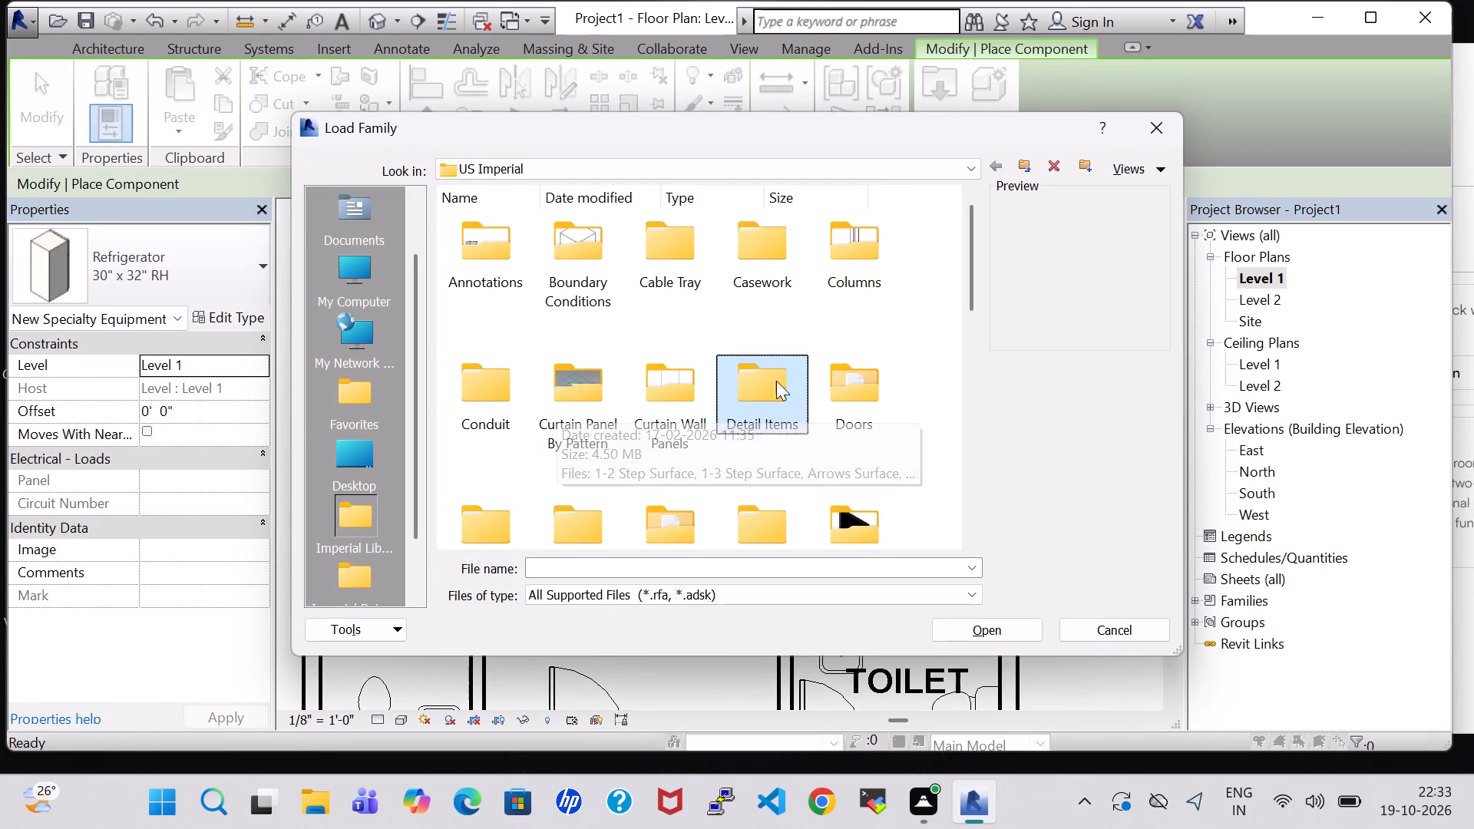
left_click(605, 506)
key("f")
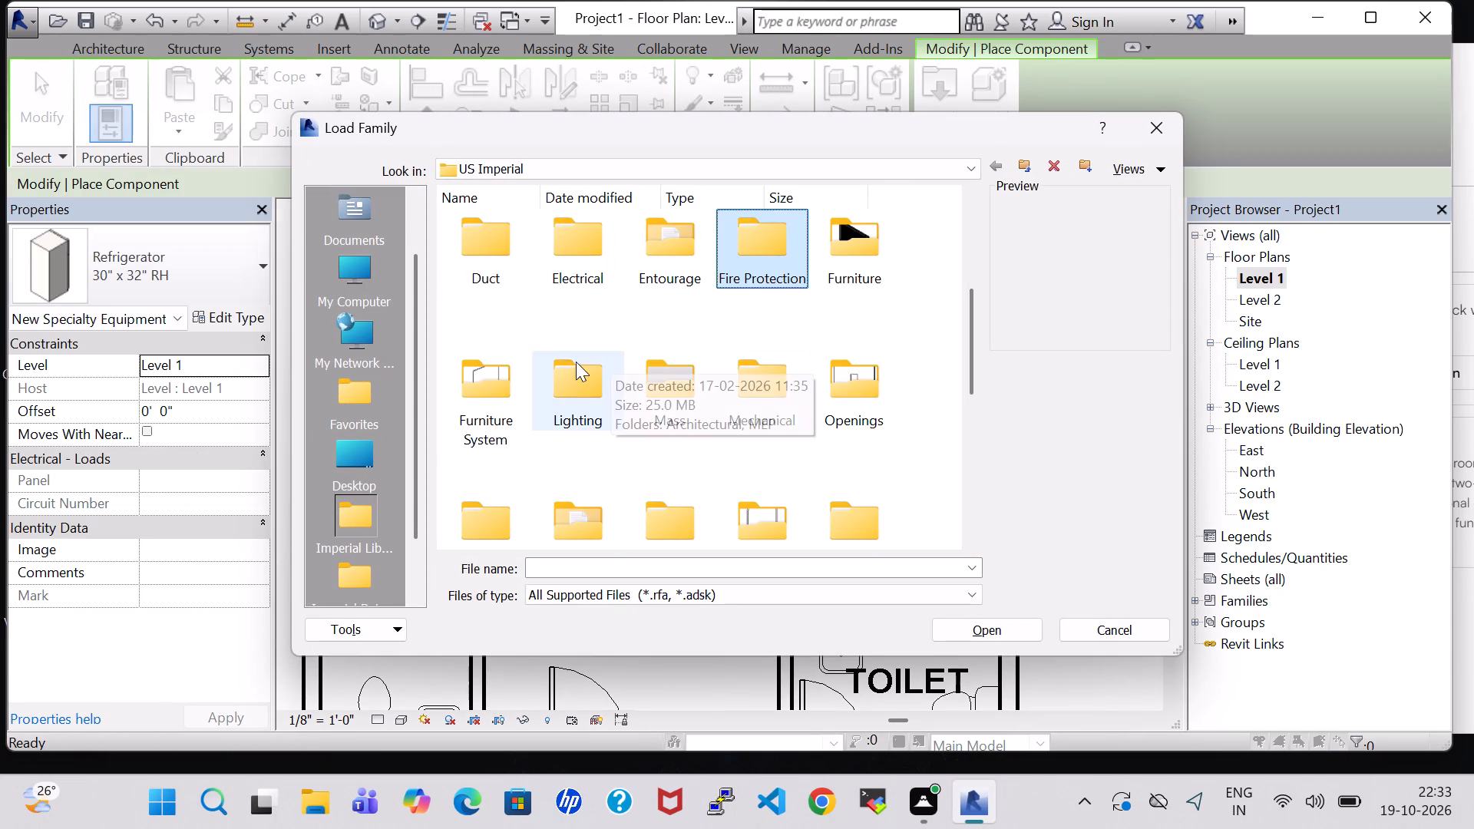
double_click(478, 385)
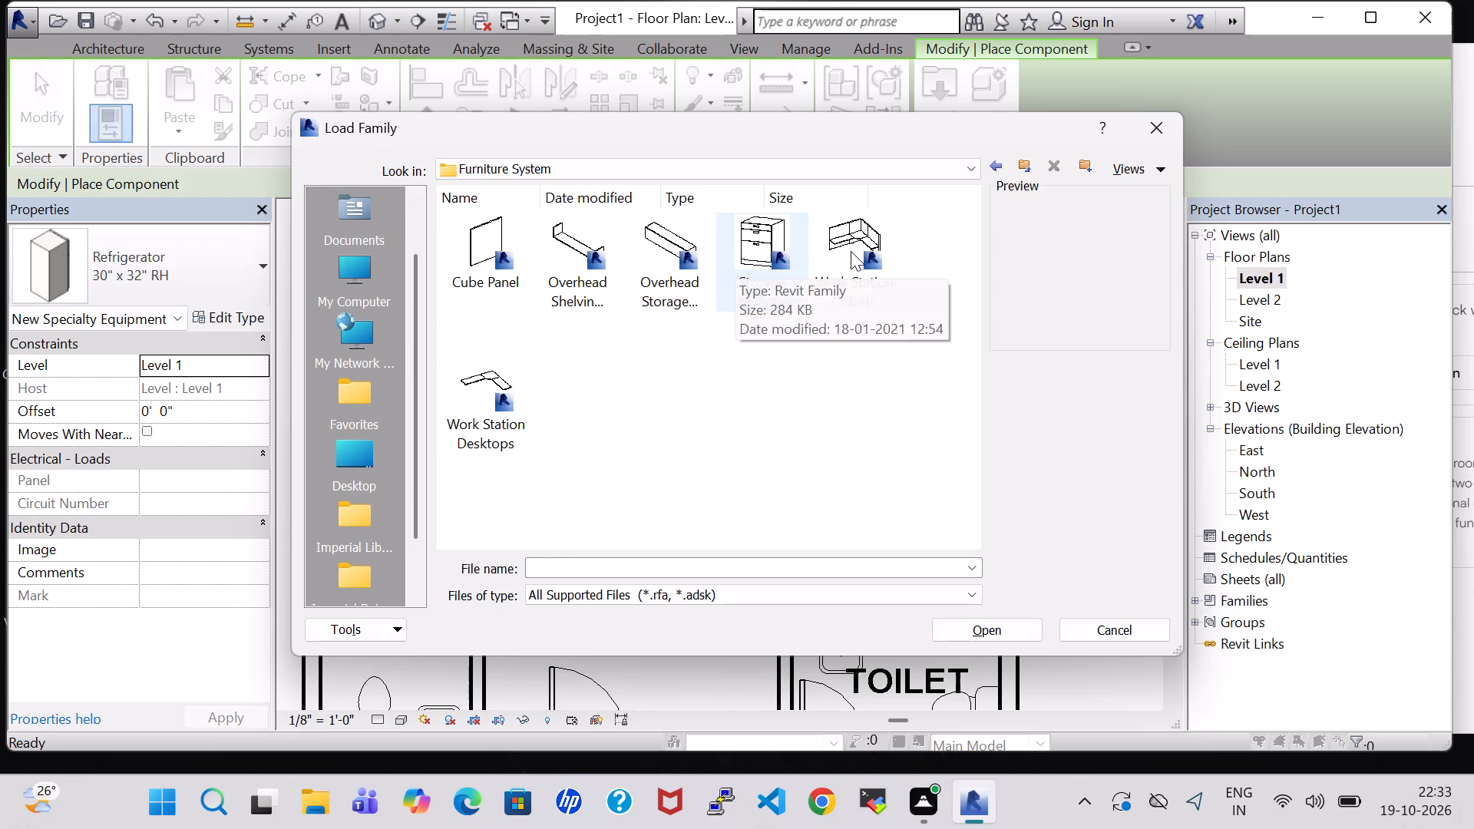
left_click(851, 251)
left_click(1014, 635)
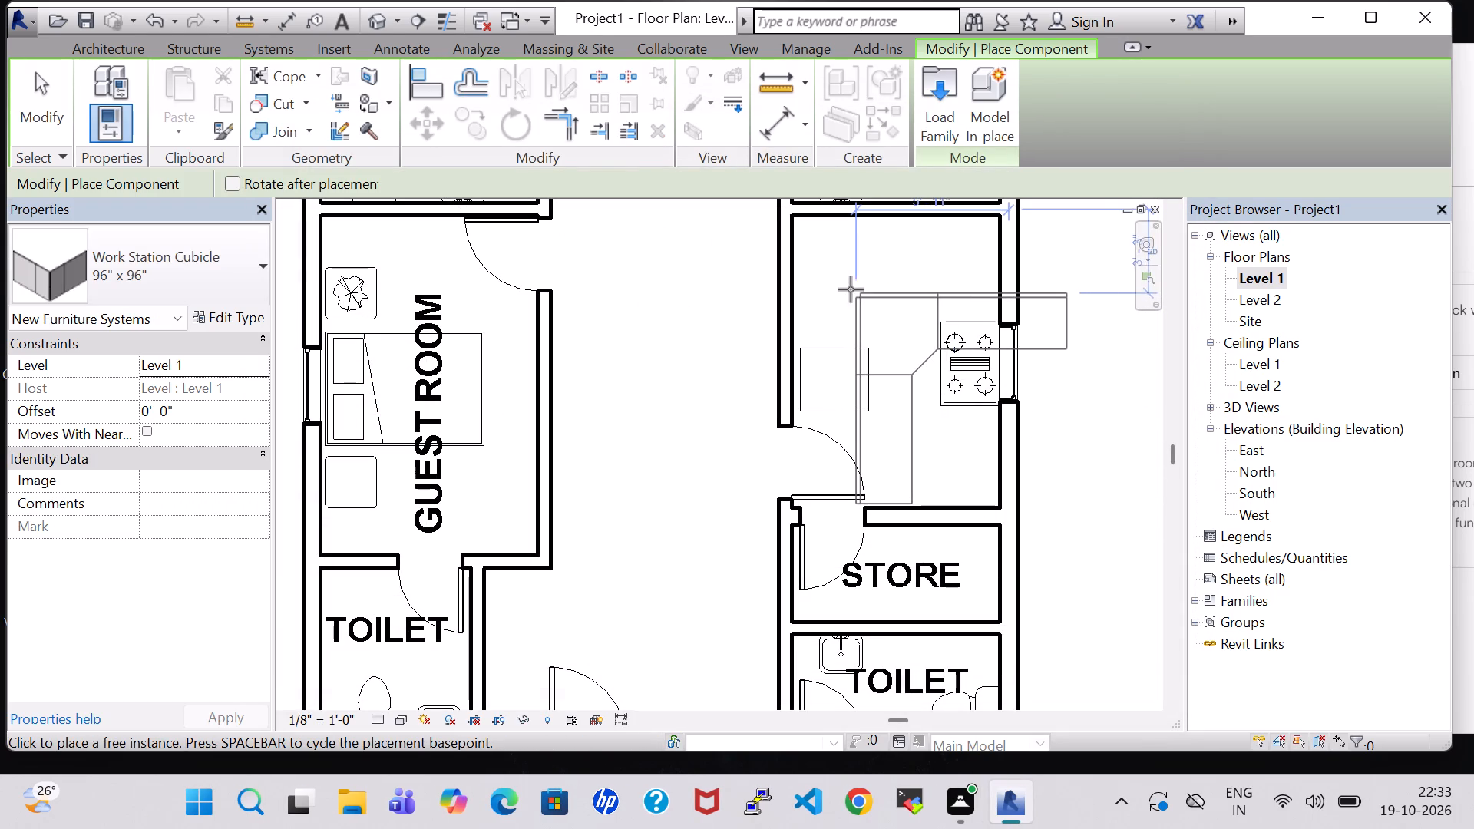
Place the 96" x 96" Work Station Cubicle in the cooktop room's northeast corner, rotated to run along the north and east walls.
key("space")
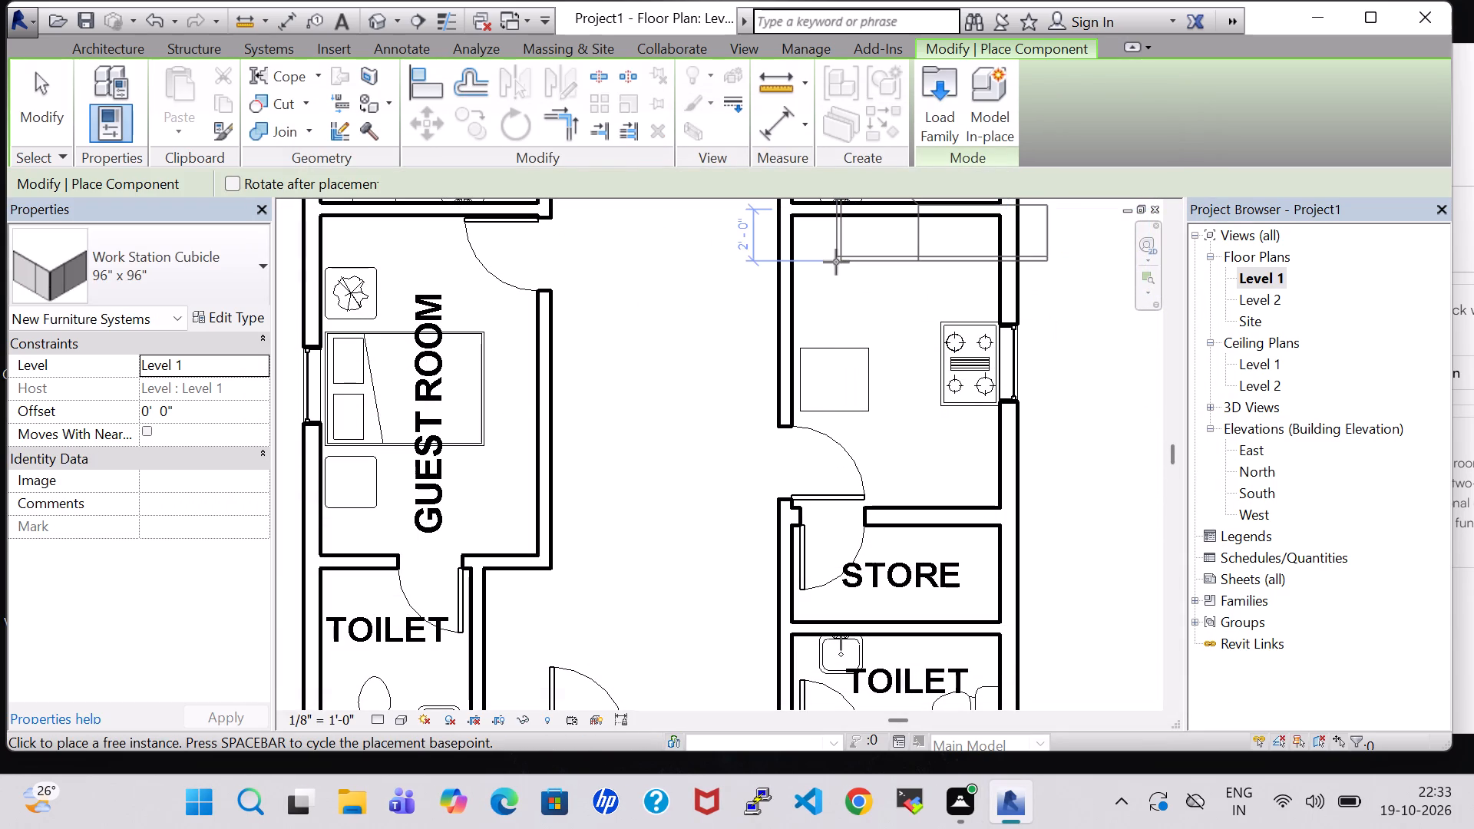
key("space")
key("space")
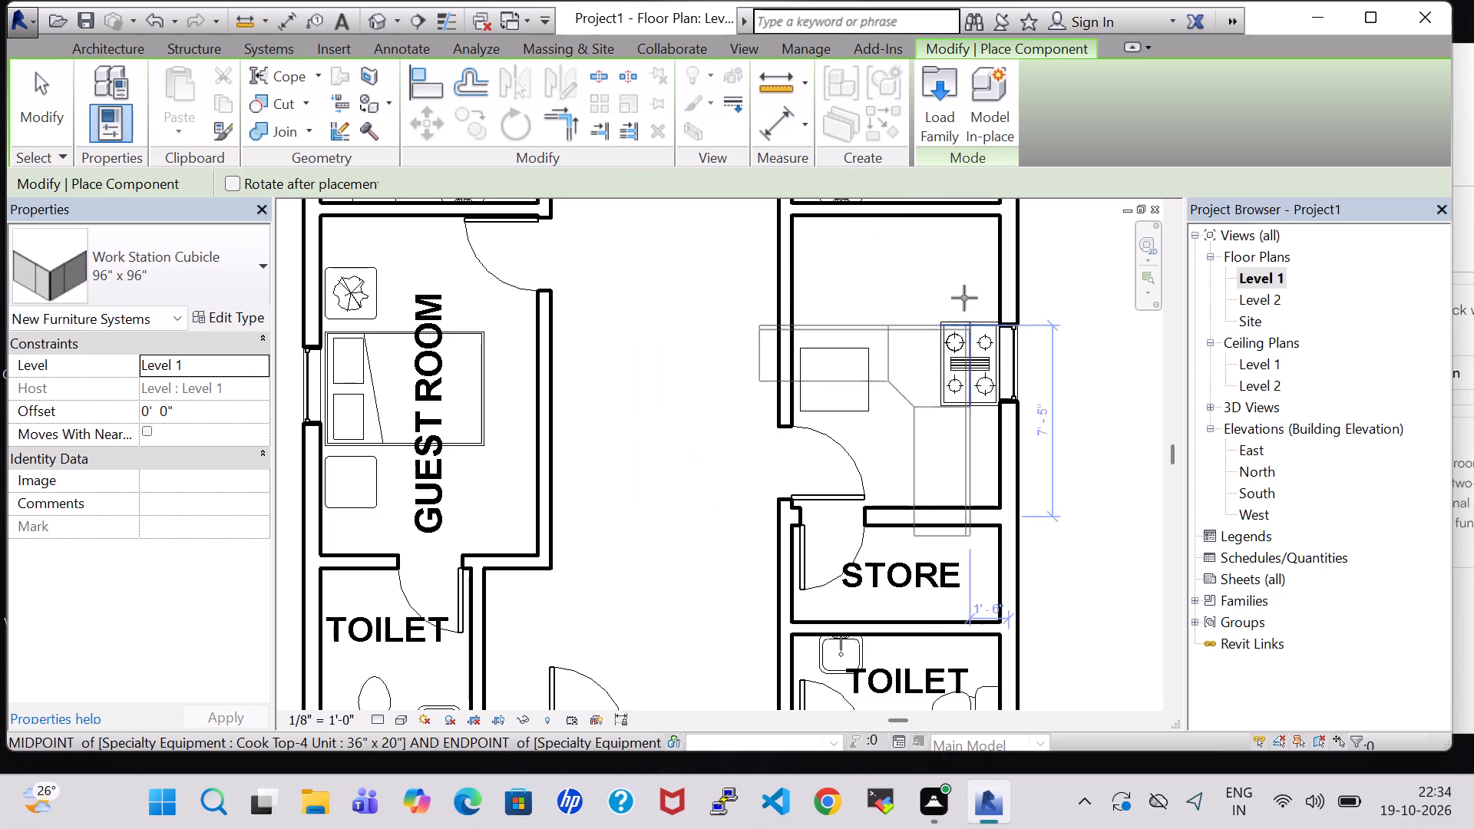
left_click(1003, 222)
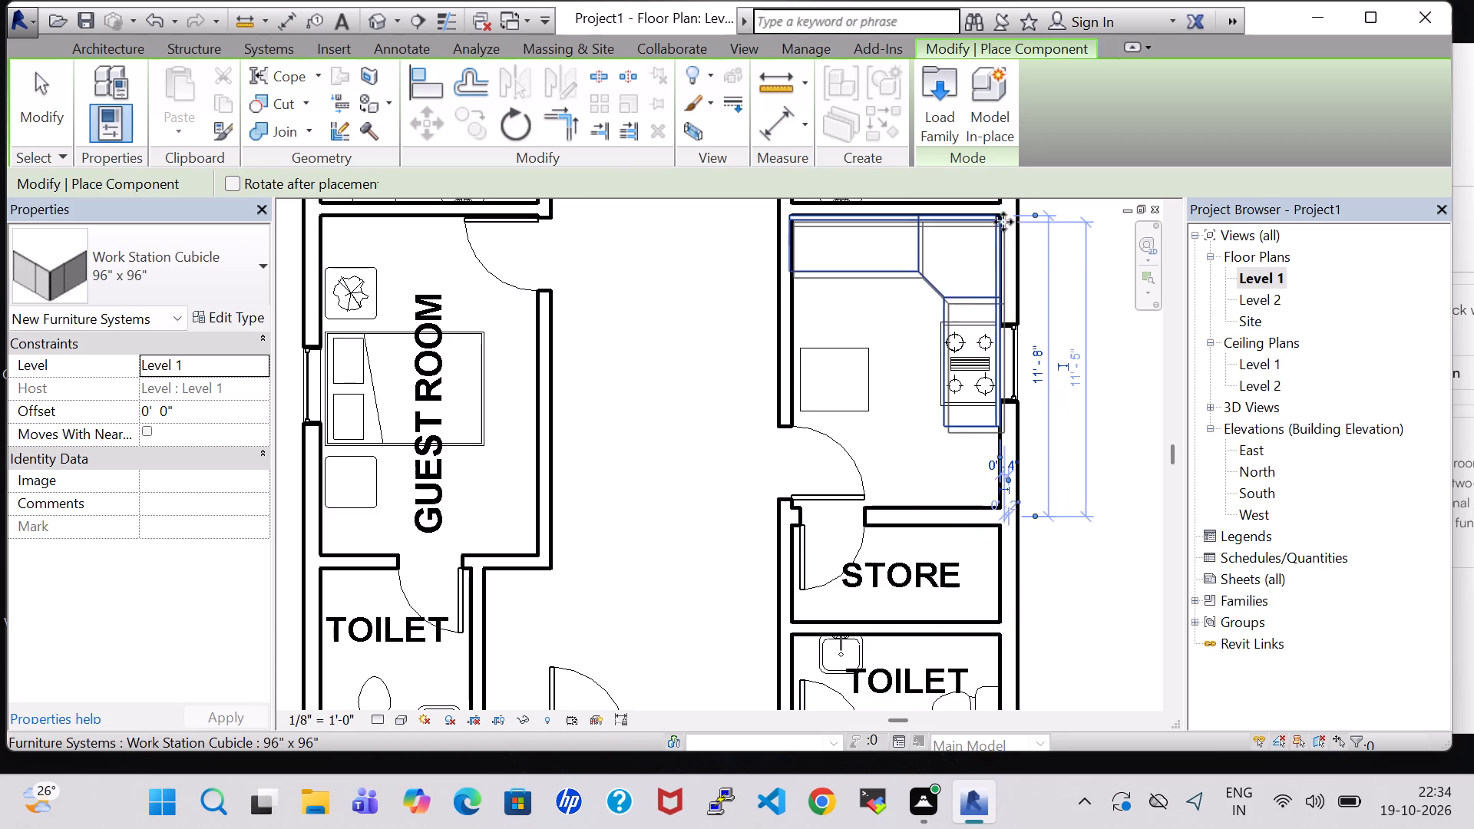
key("Escape")
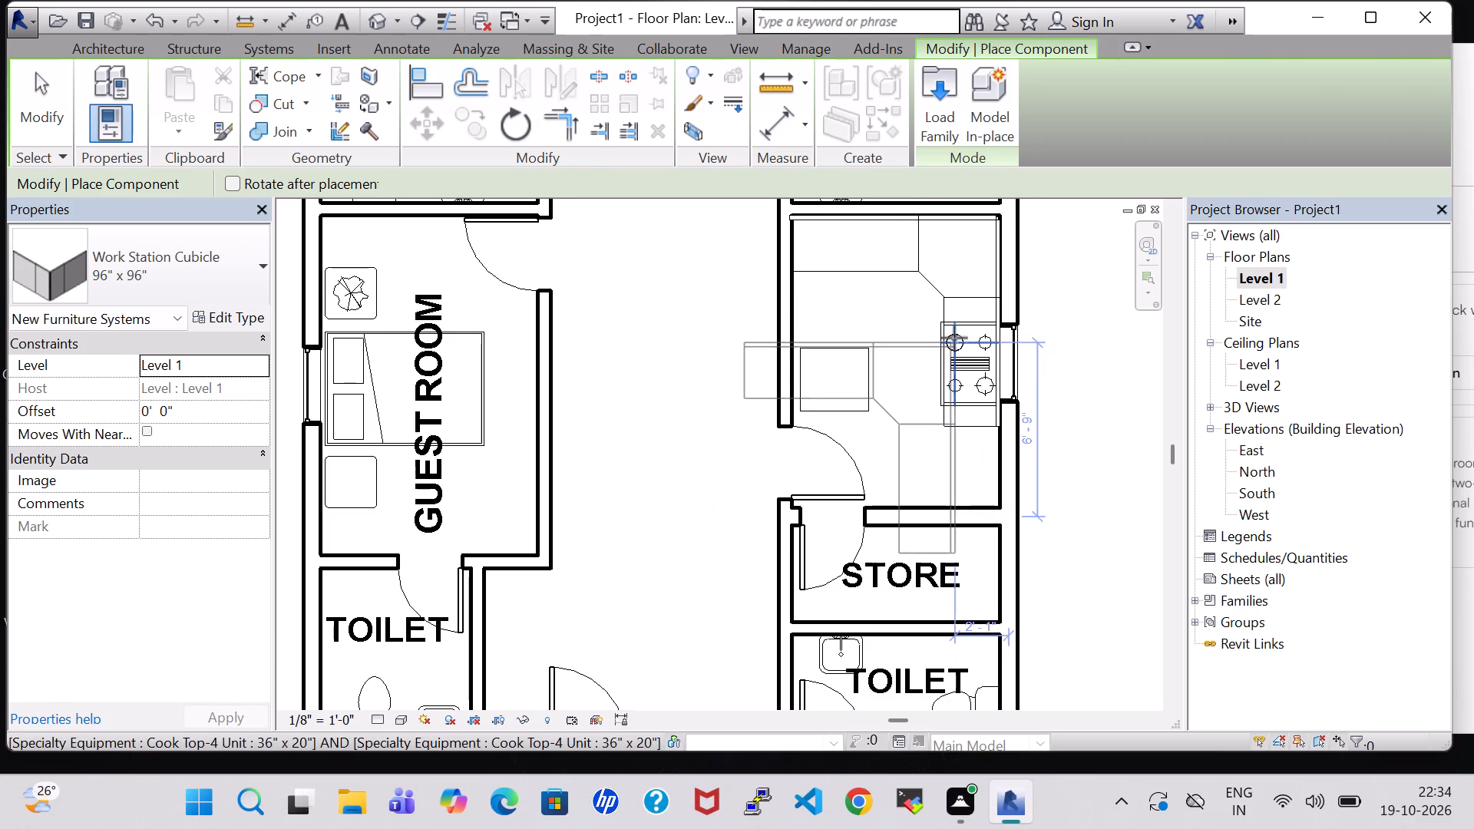
key("Escape")
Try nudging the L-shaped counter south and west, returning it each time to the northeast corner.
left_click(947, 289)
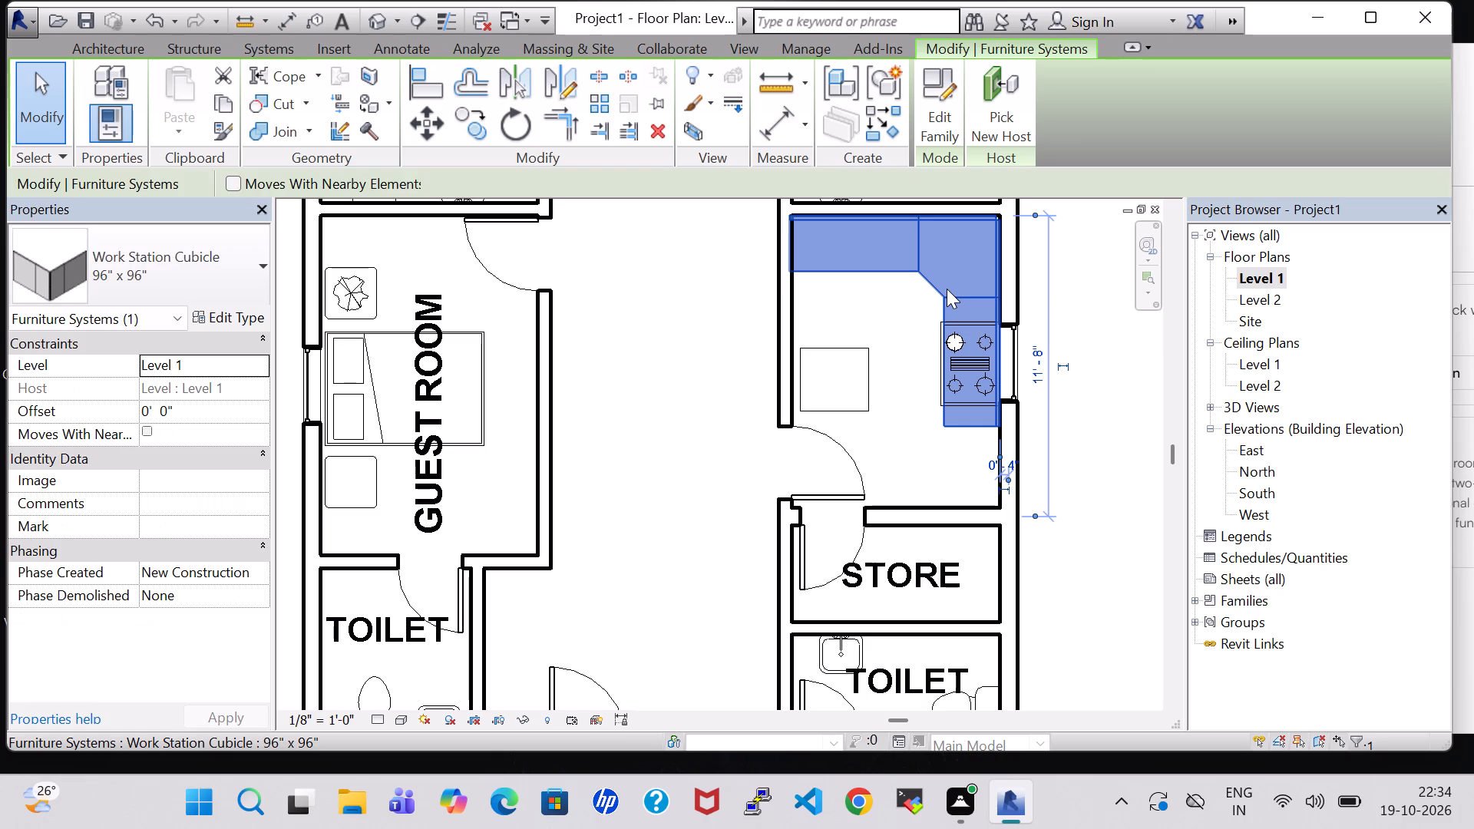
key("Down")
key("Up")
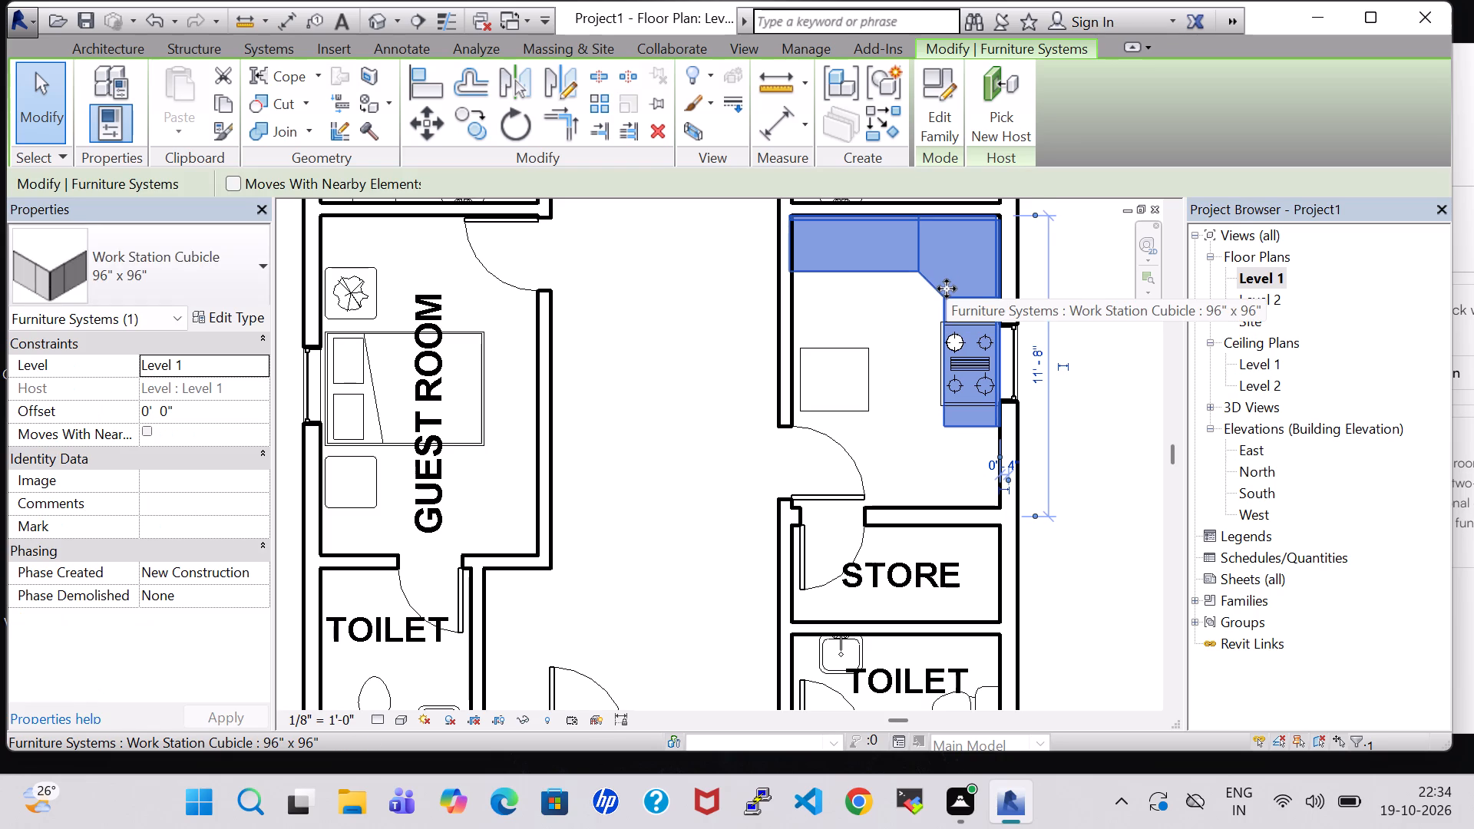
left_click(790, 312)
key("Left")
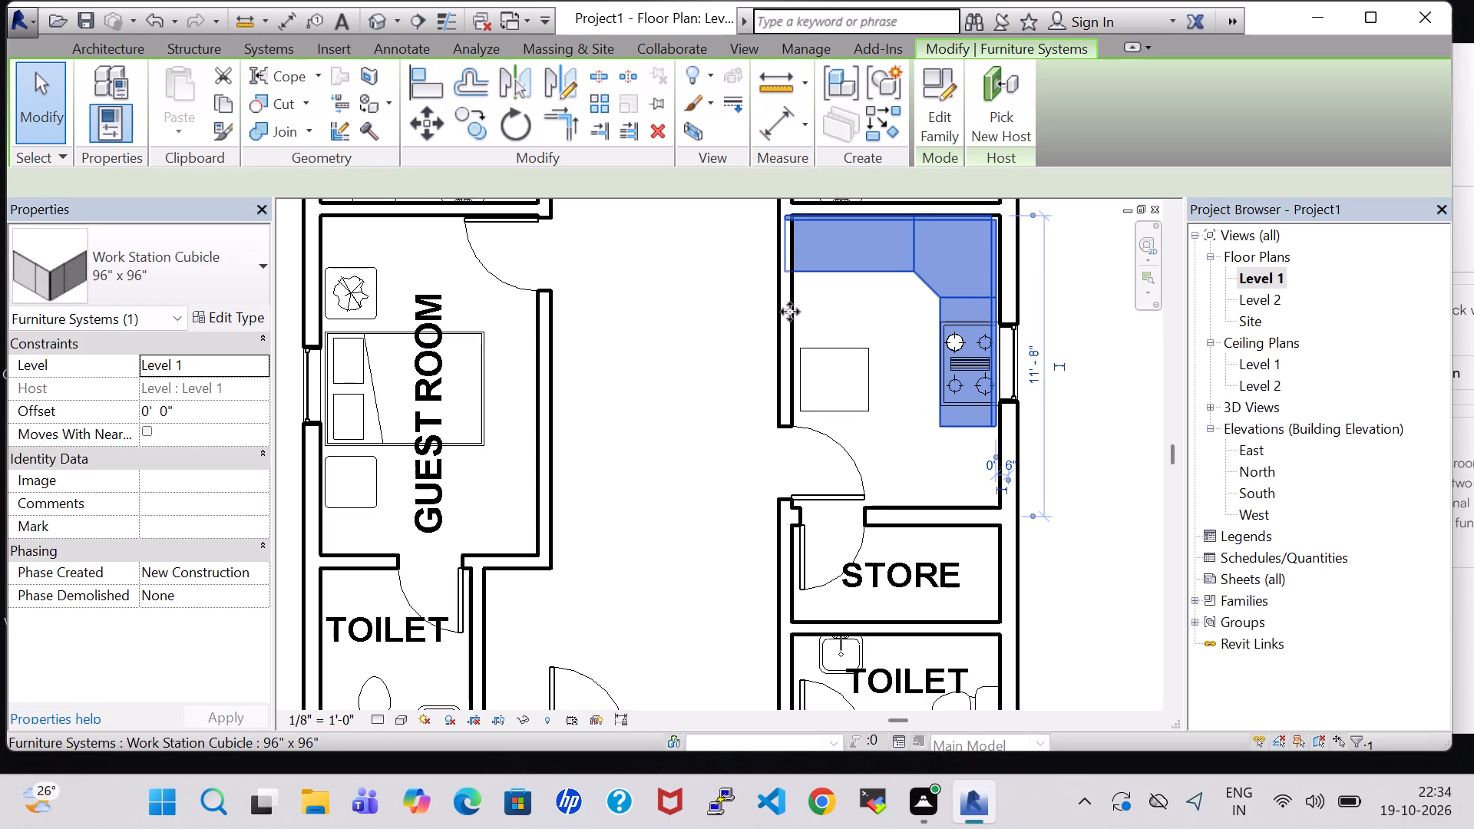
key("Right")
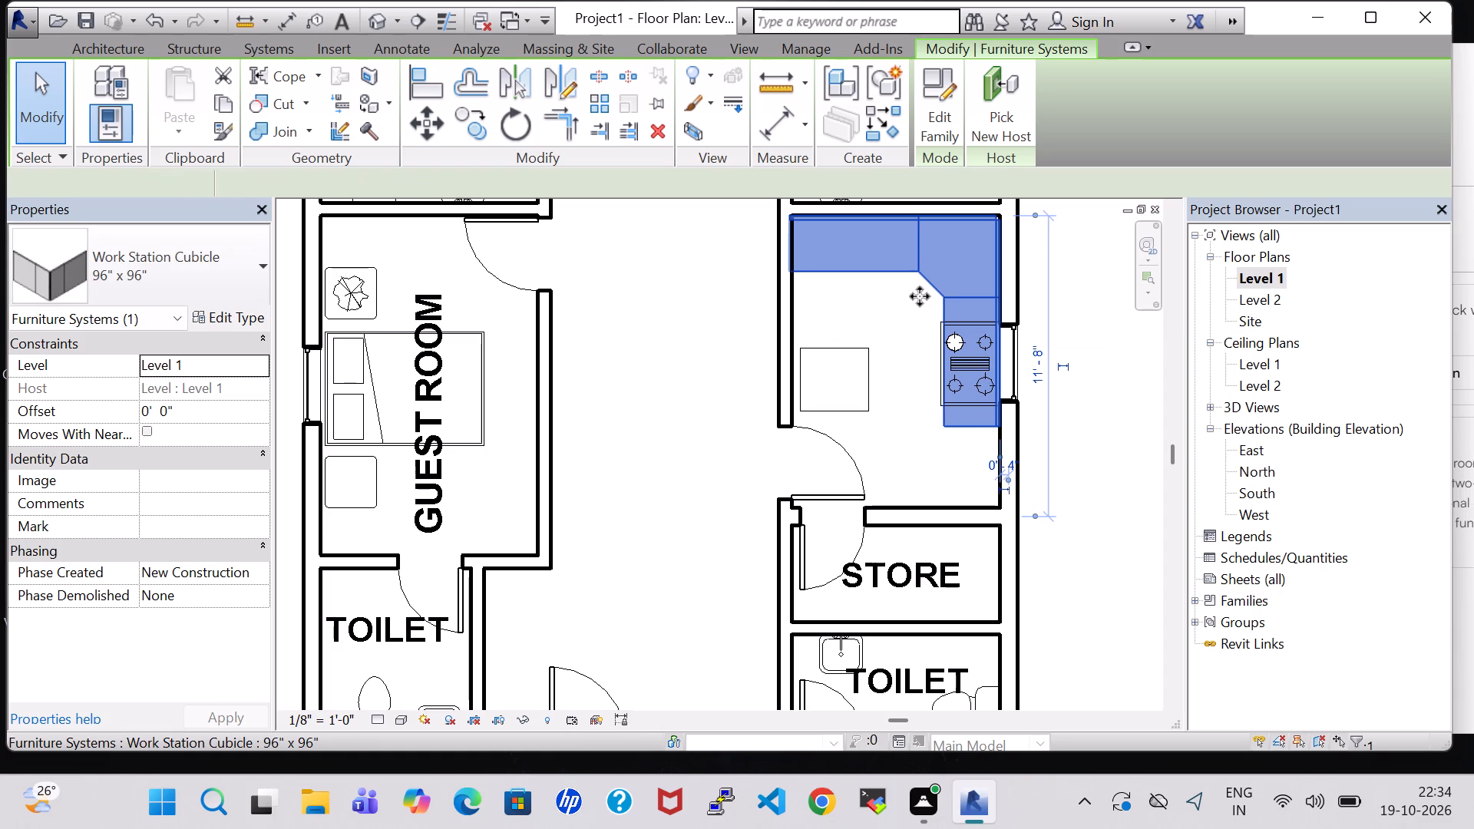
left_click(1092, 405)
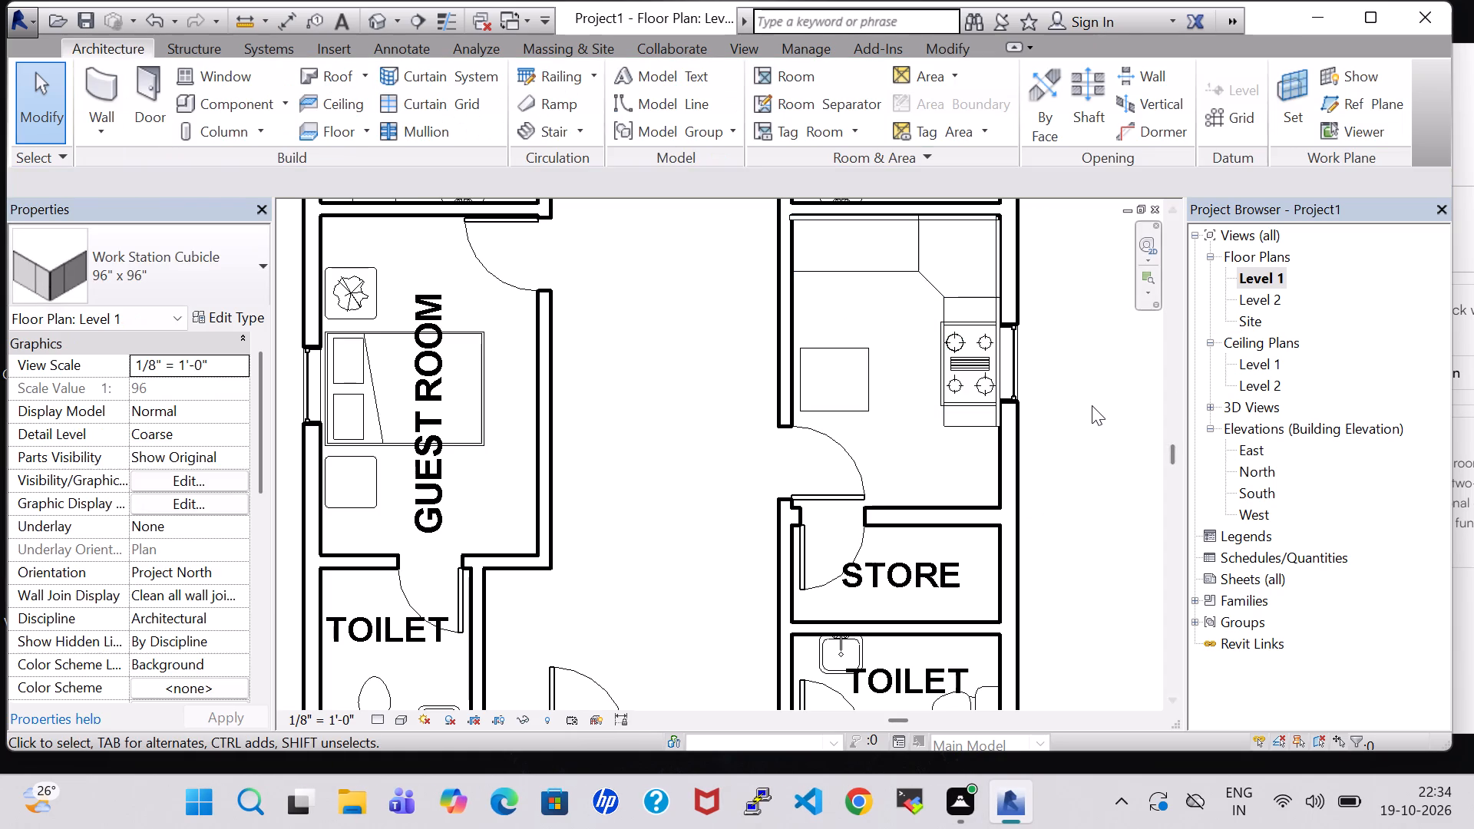
Nudge the INNER 6" wall on the west side of the cooktop room two small increments west, clear of the counter's end.
left_click(775, 315)
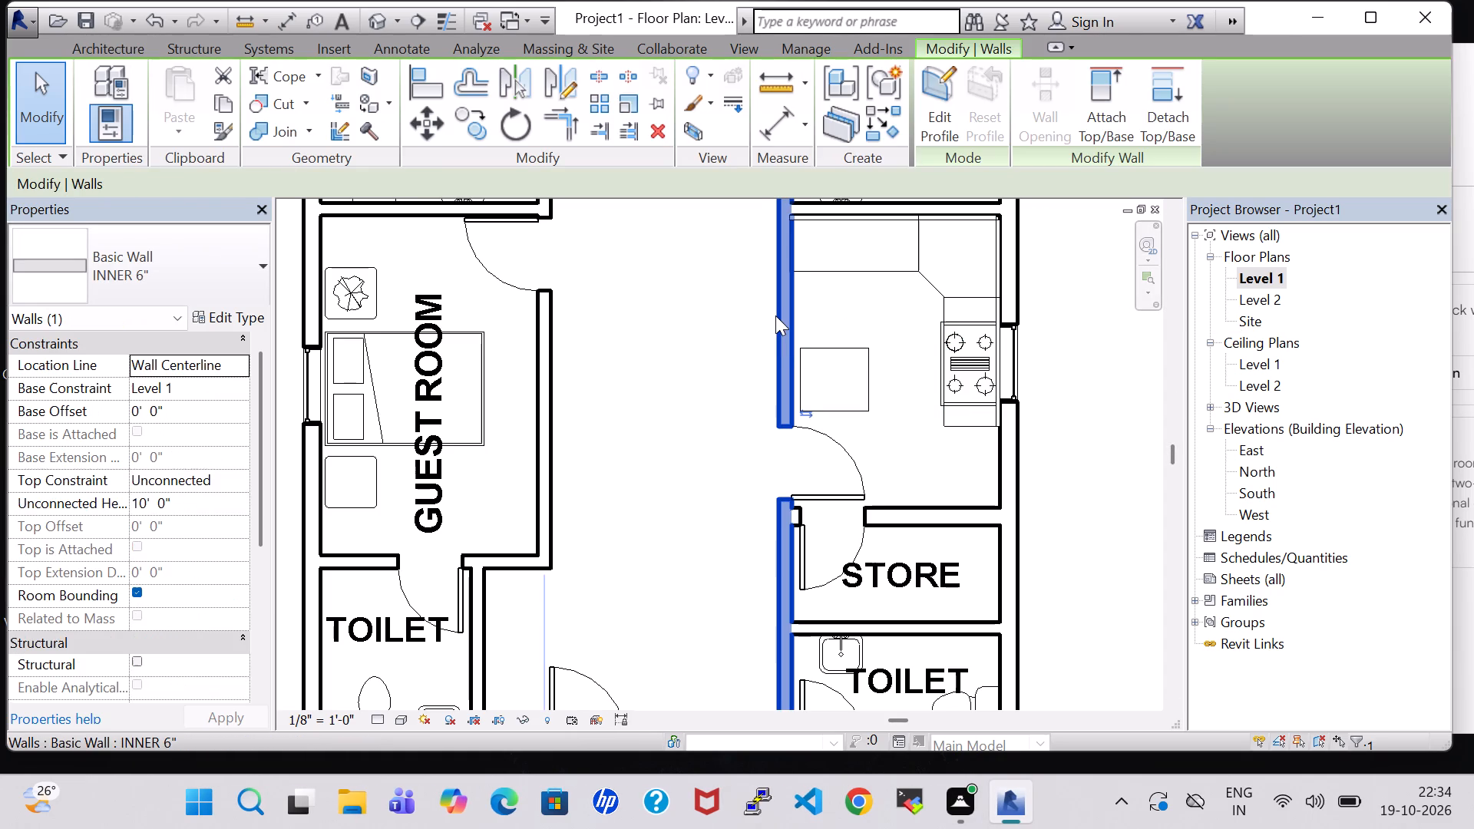
key("Left")
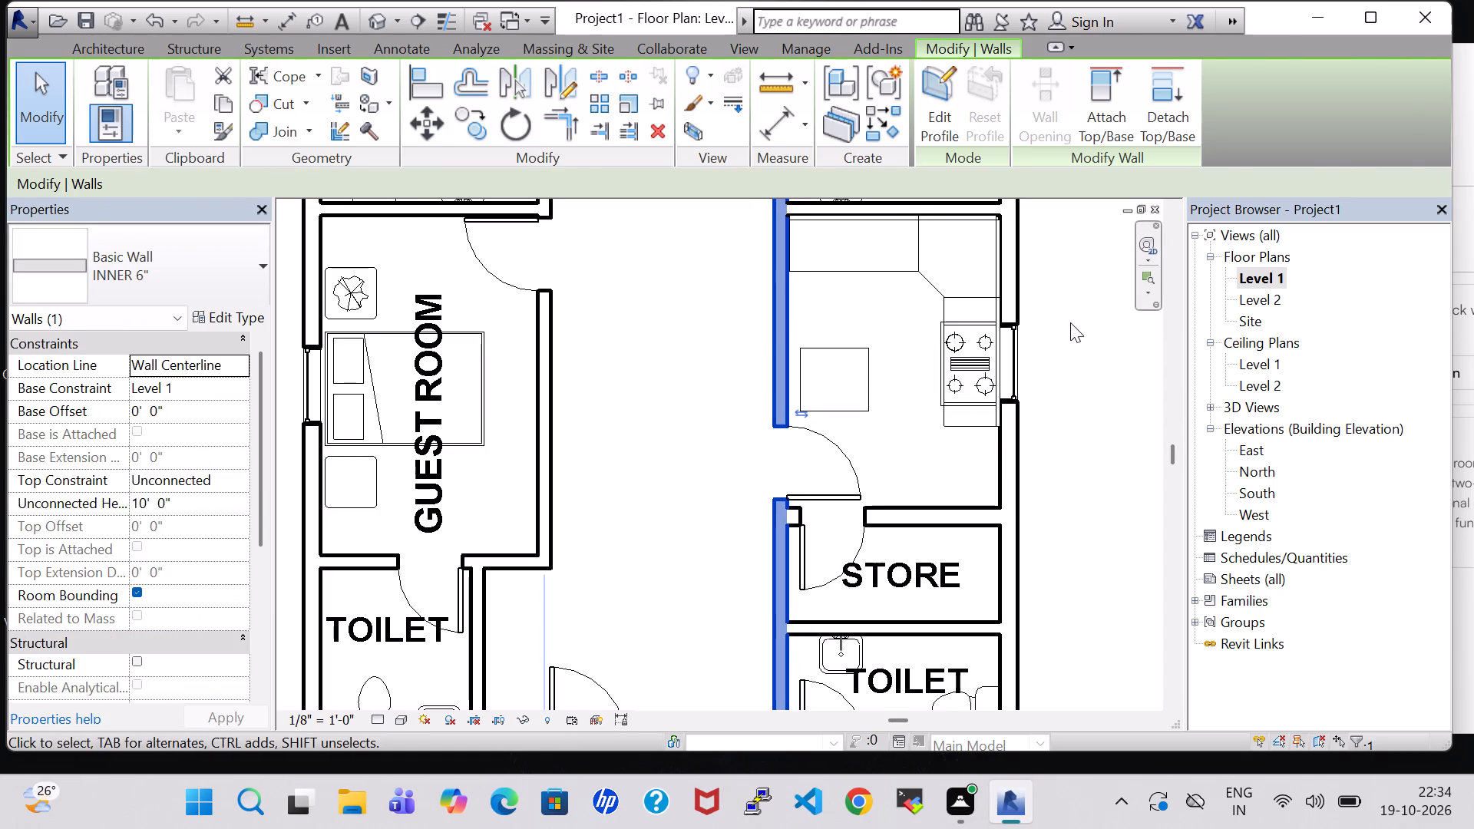
left_click(1070, 322)
left_click(772, 312)
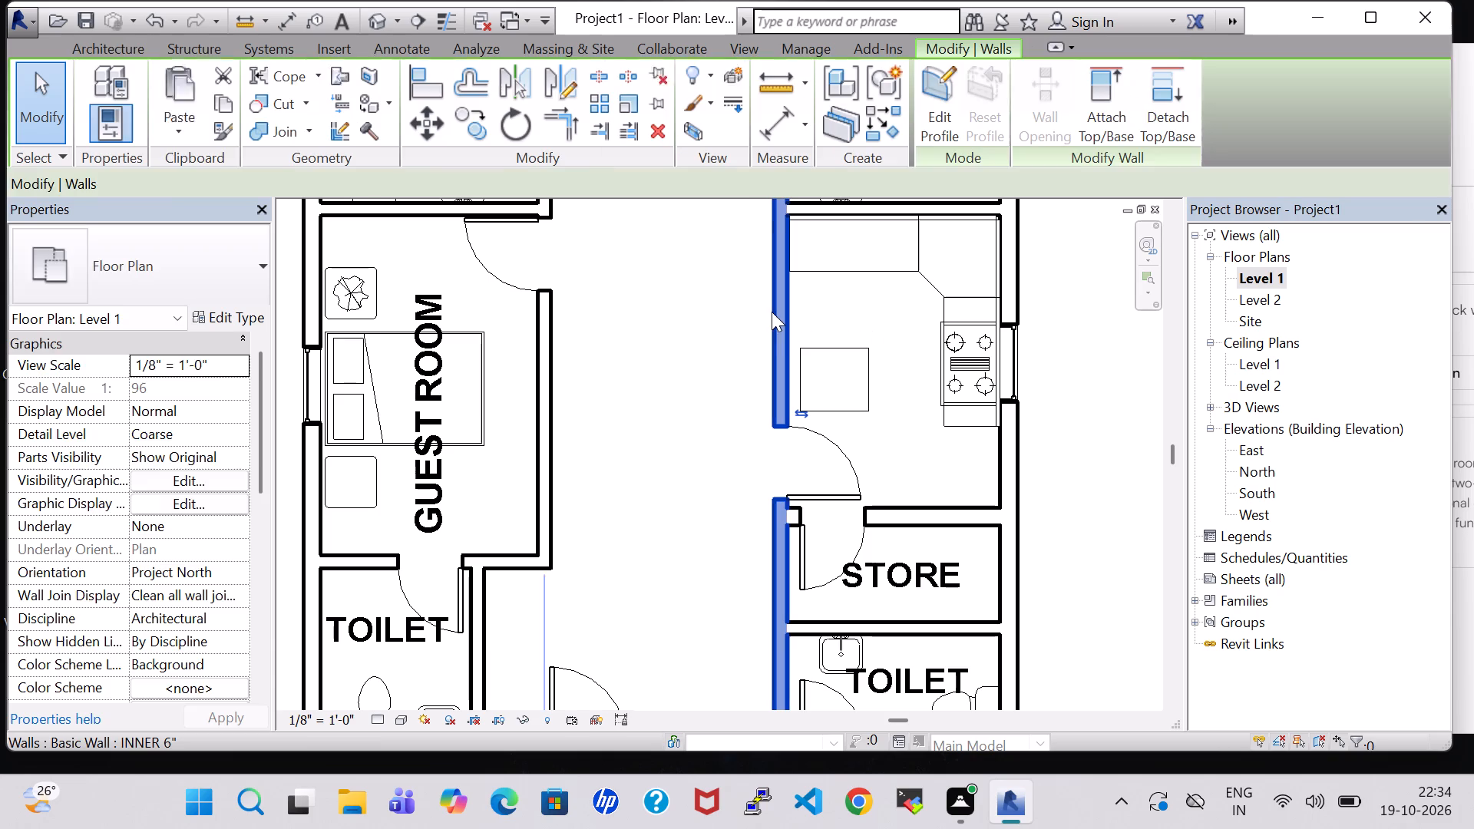
key("Left")
left_click(1066, 345)
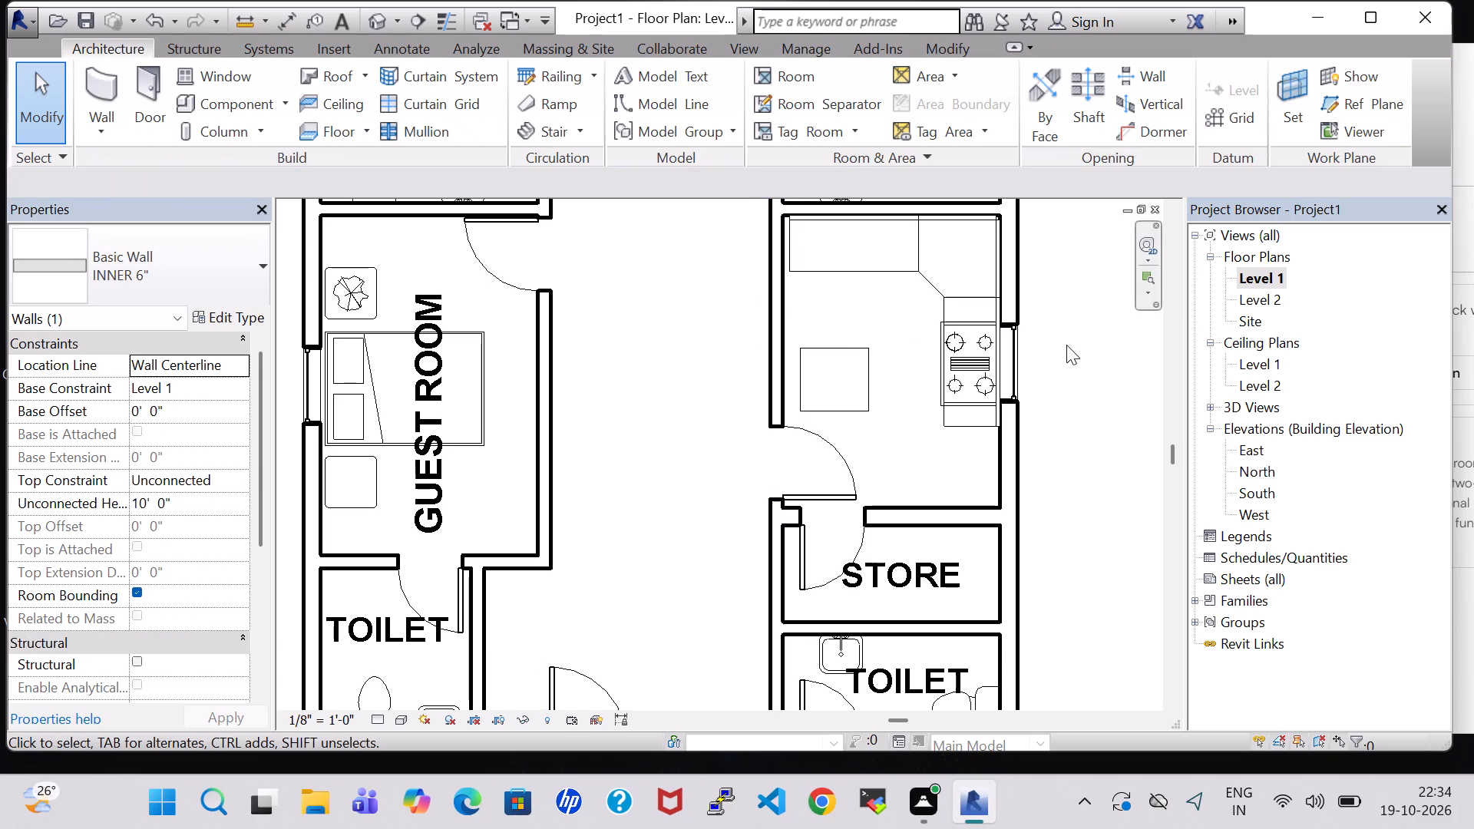
Set the Panel Height of the 96" x 96" Work Station Cubicle type used as the kitchen counter to 3' 0".
scroll(1066, 345, "down", 2)
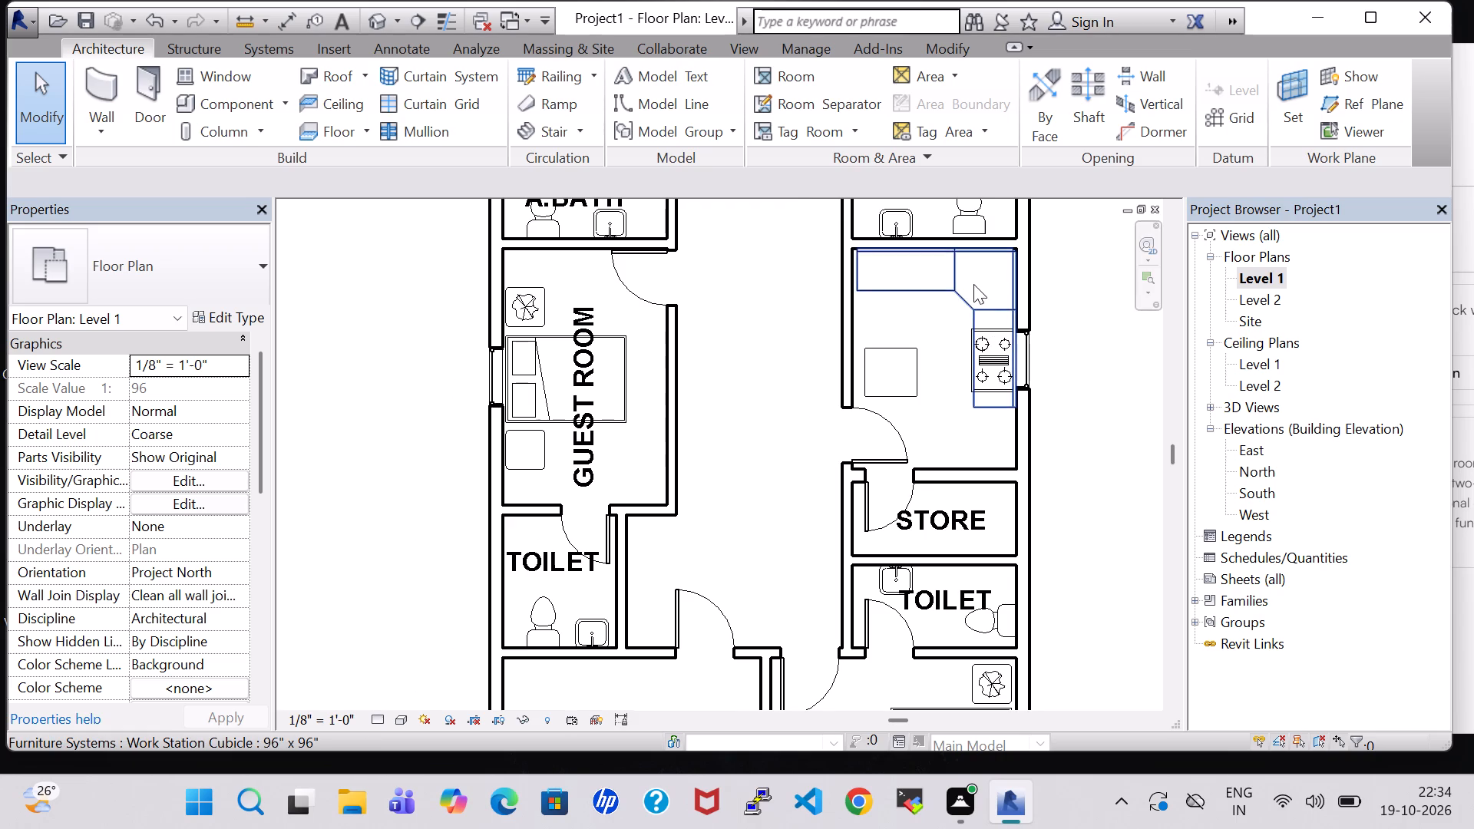
left_click(954, 288)
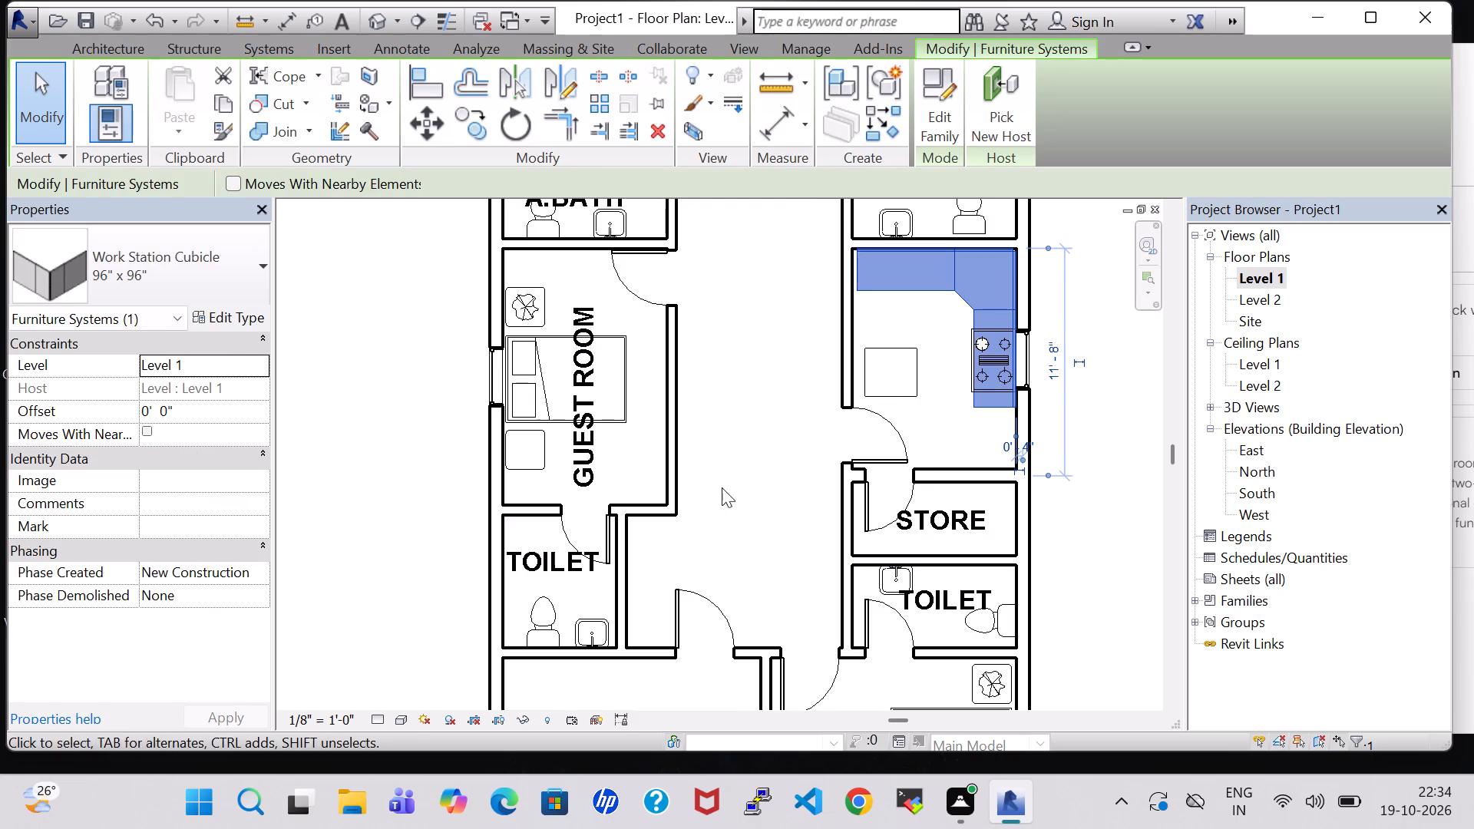
left_click(225, 309)
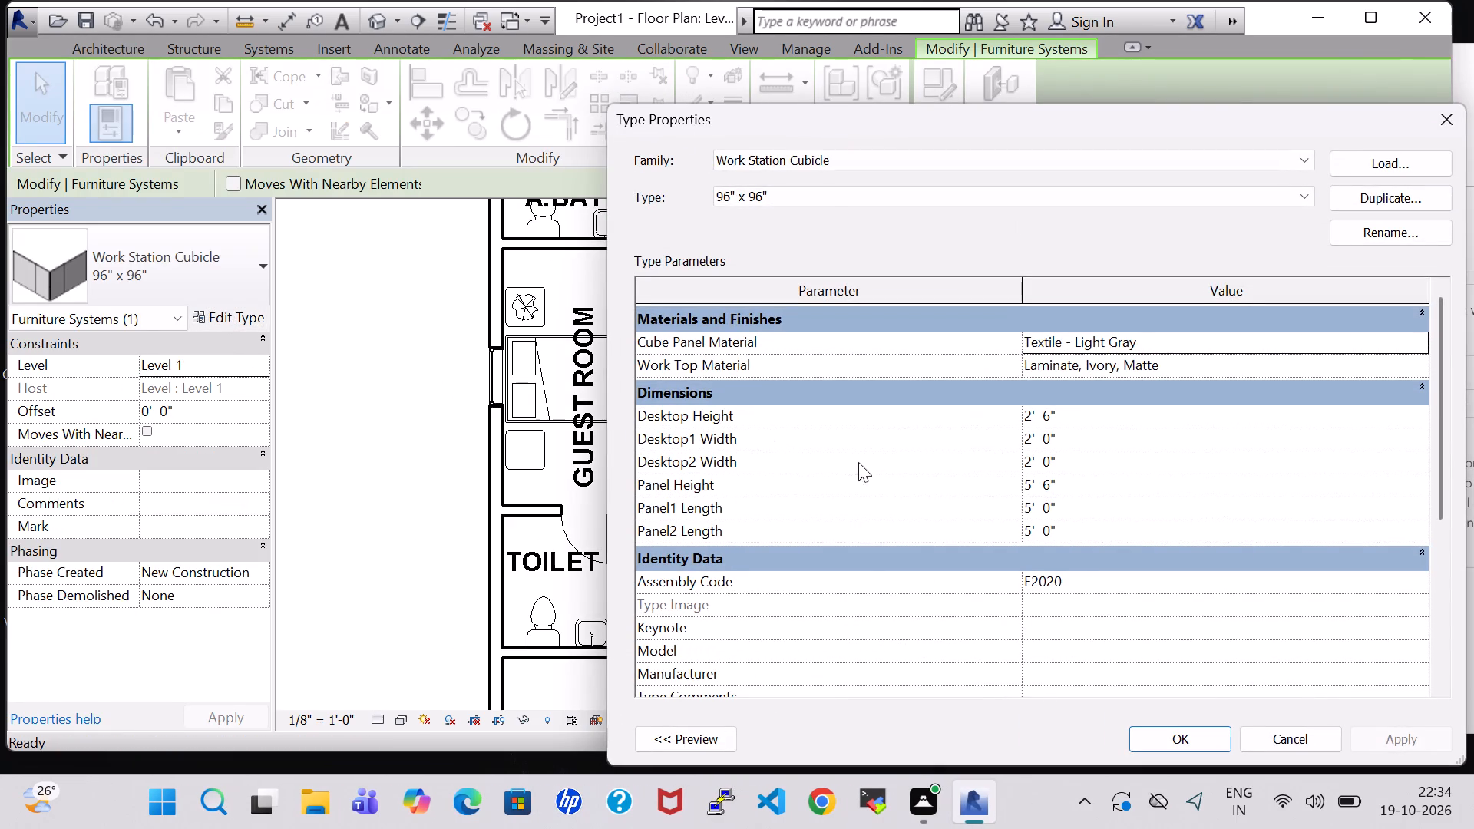
left_click(1032, 486)
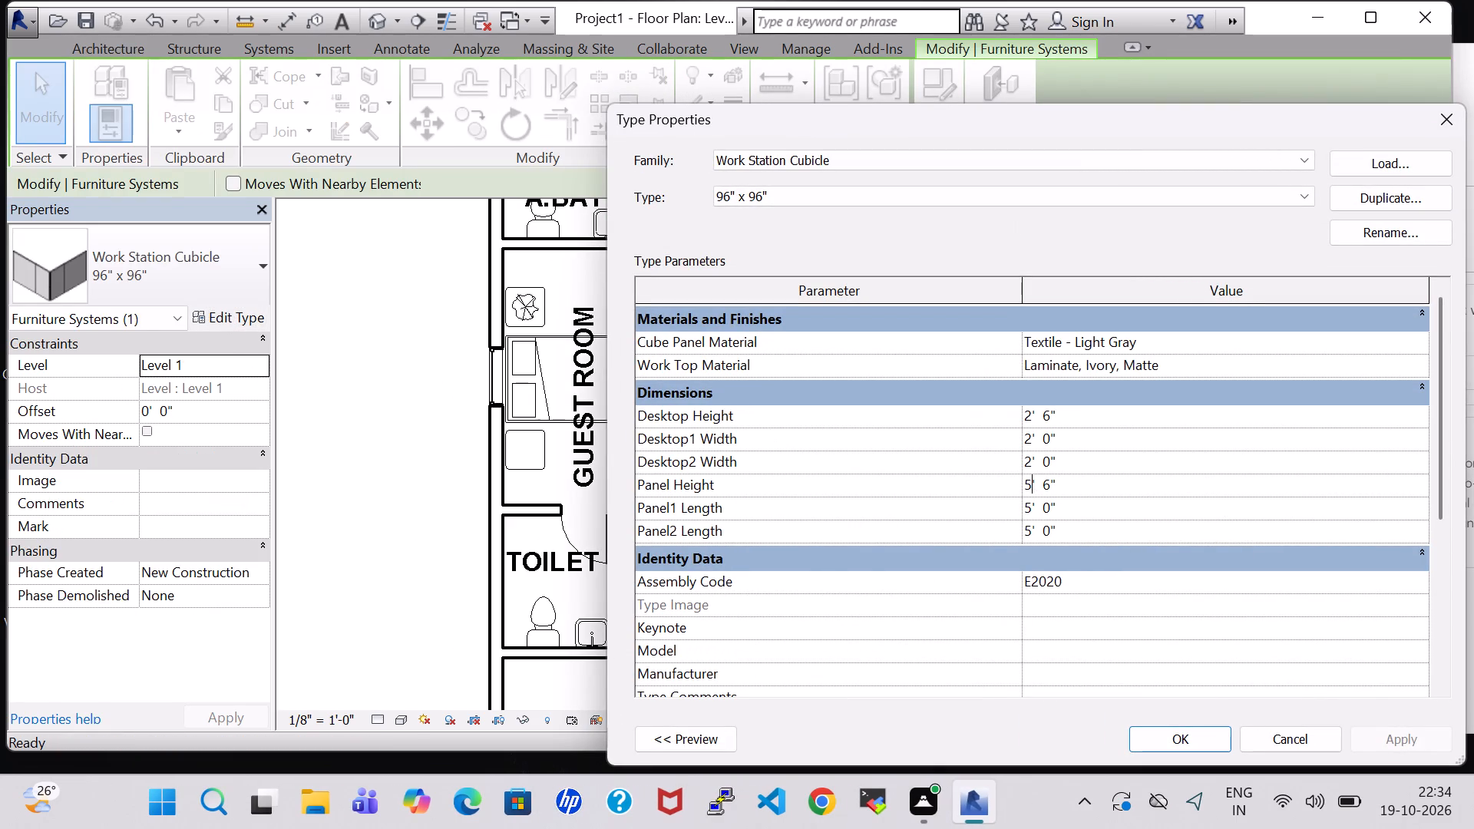
key("BackSpace")
key("3")
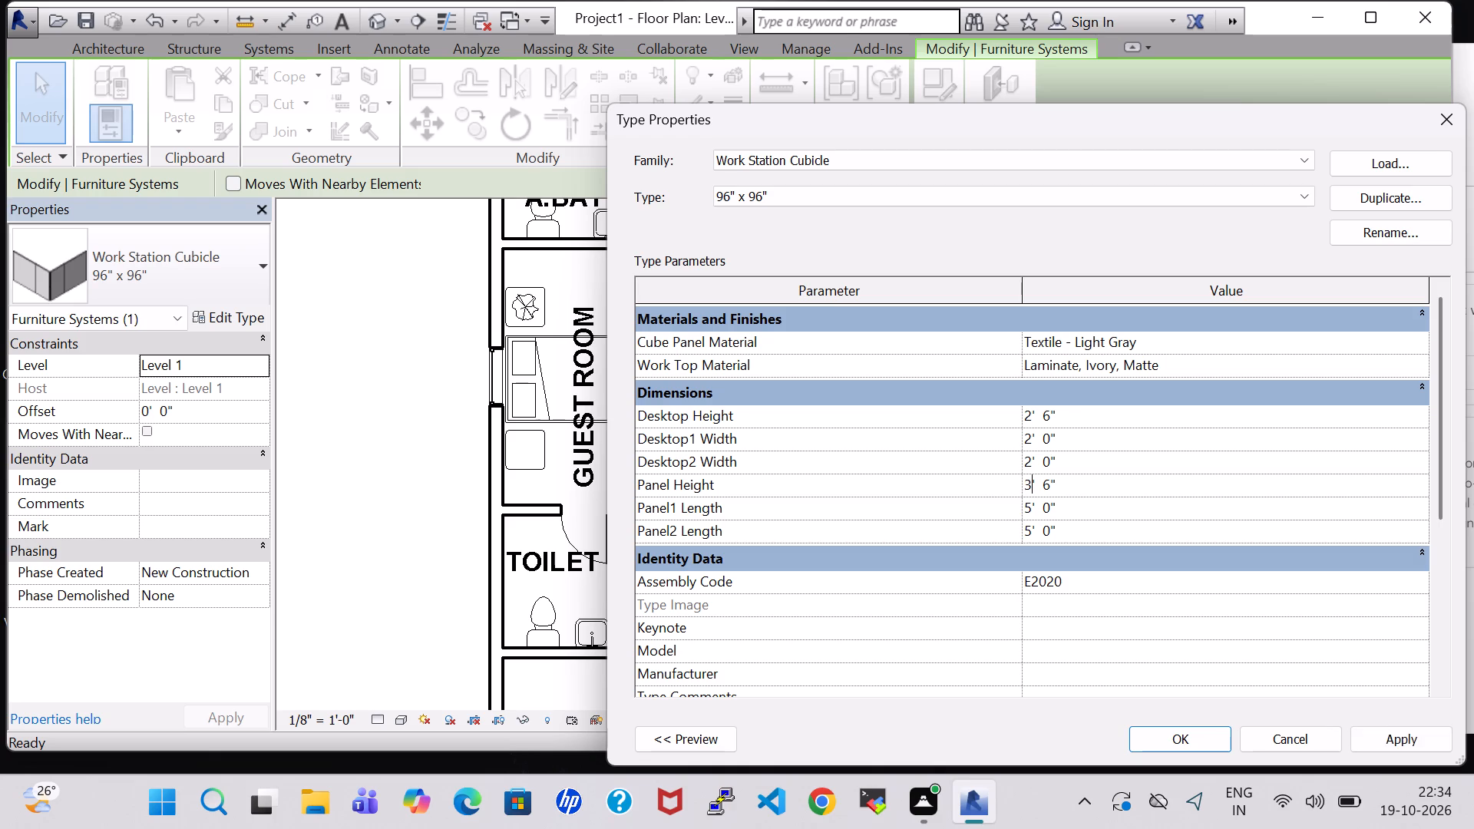
left_click(1048, 490)
key("BackSpace")
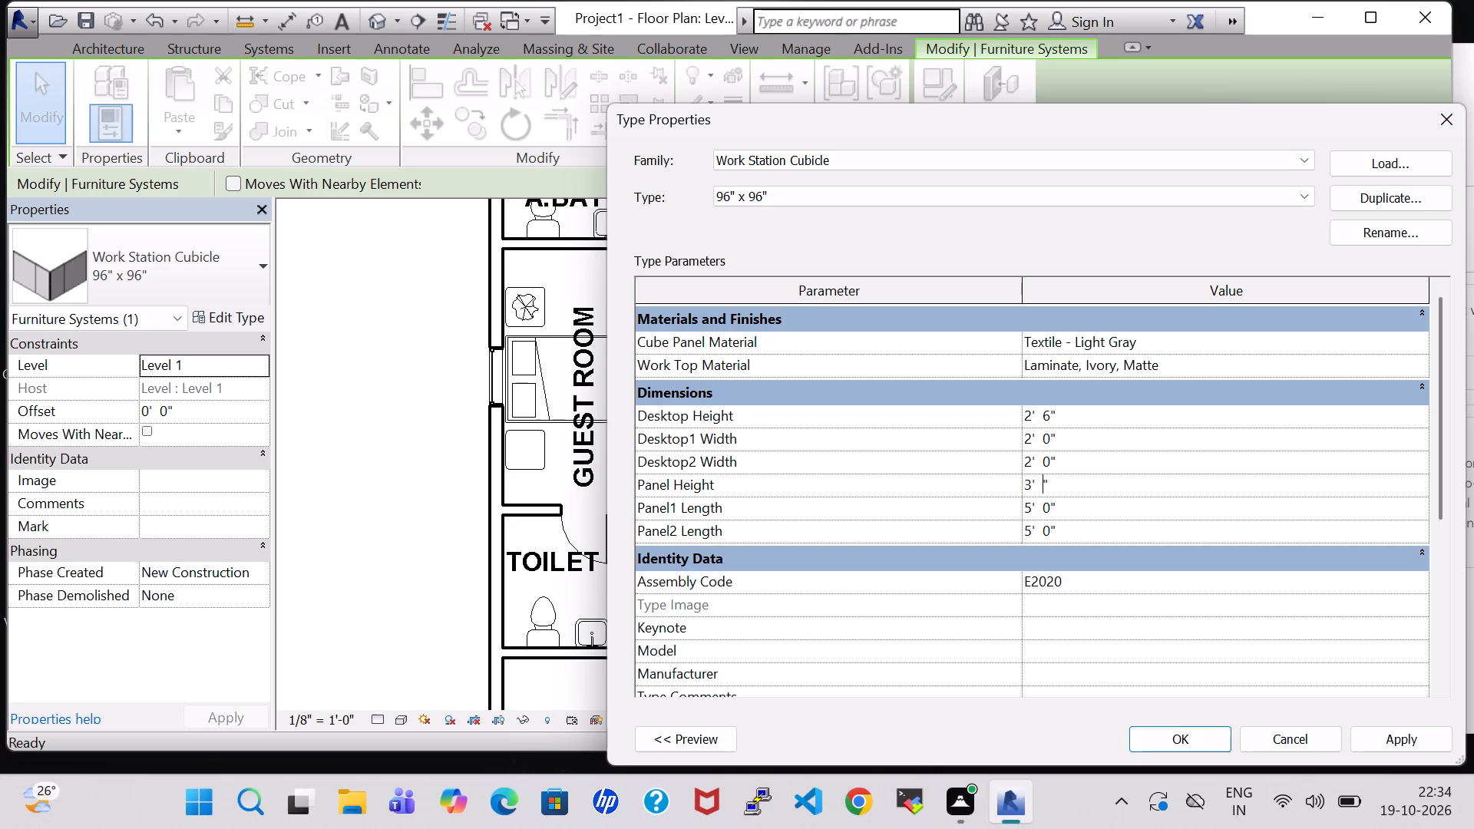
key("0")
left_click(1168, 740)
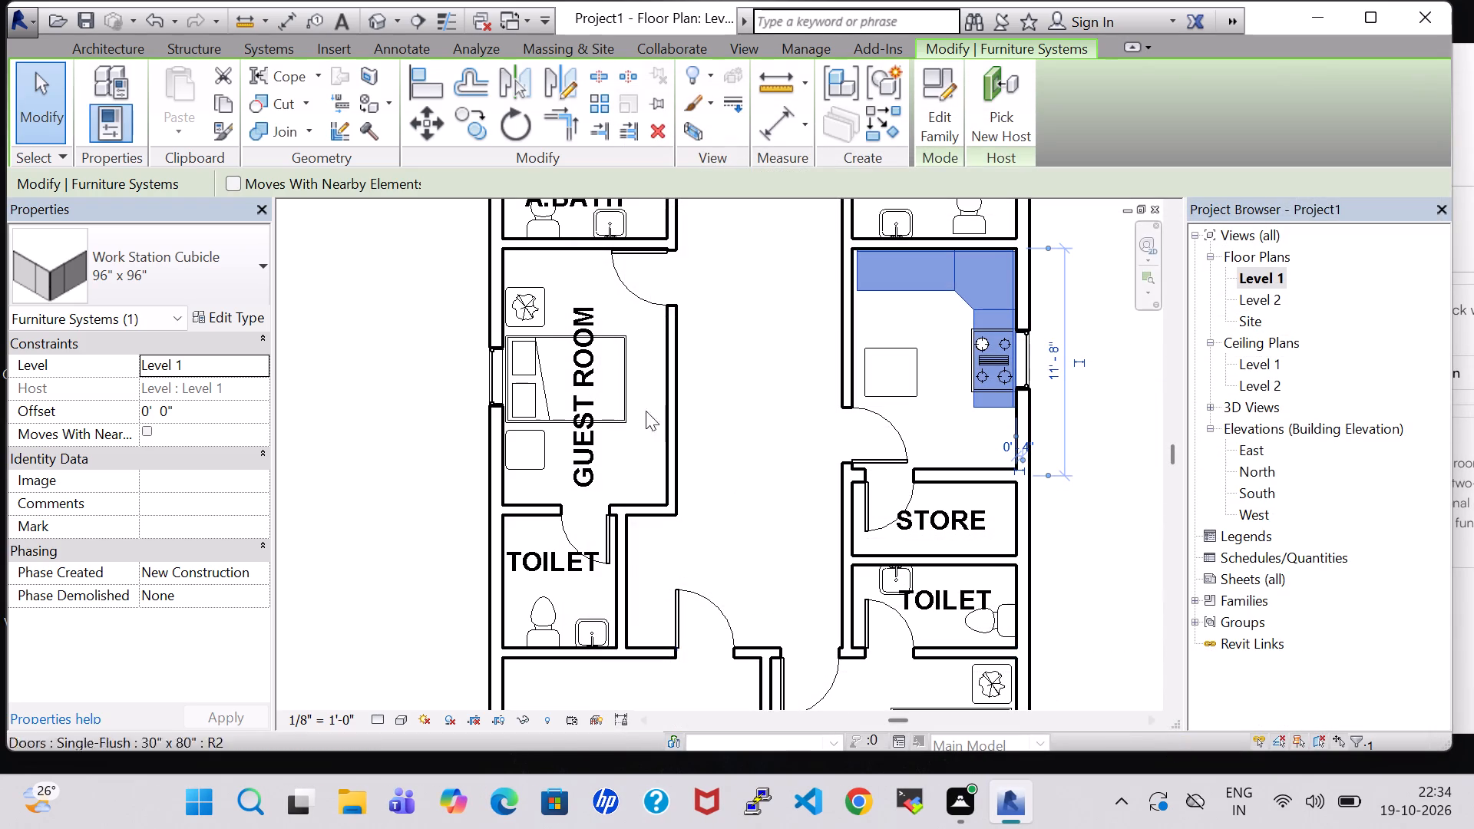
In the 3D view, nudge the 36" x 48" casement window behind the cooktop up two small increments.
left_click(381, 21)
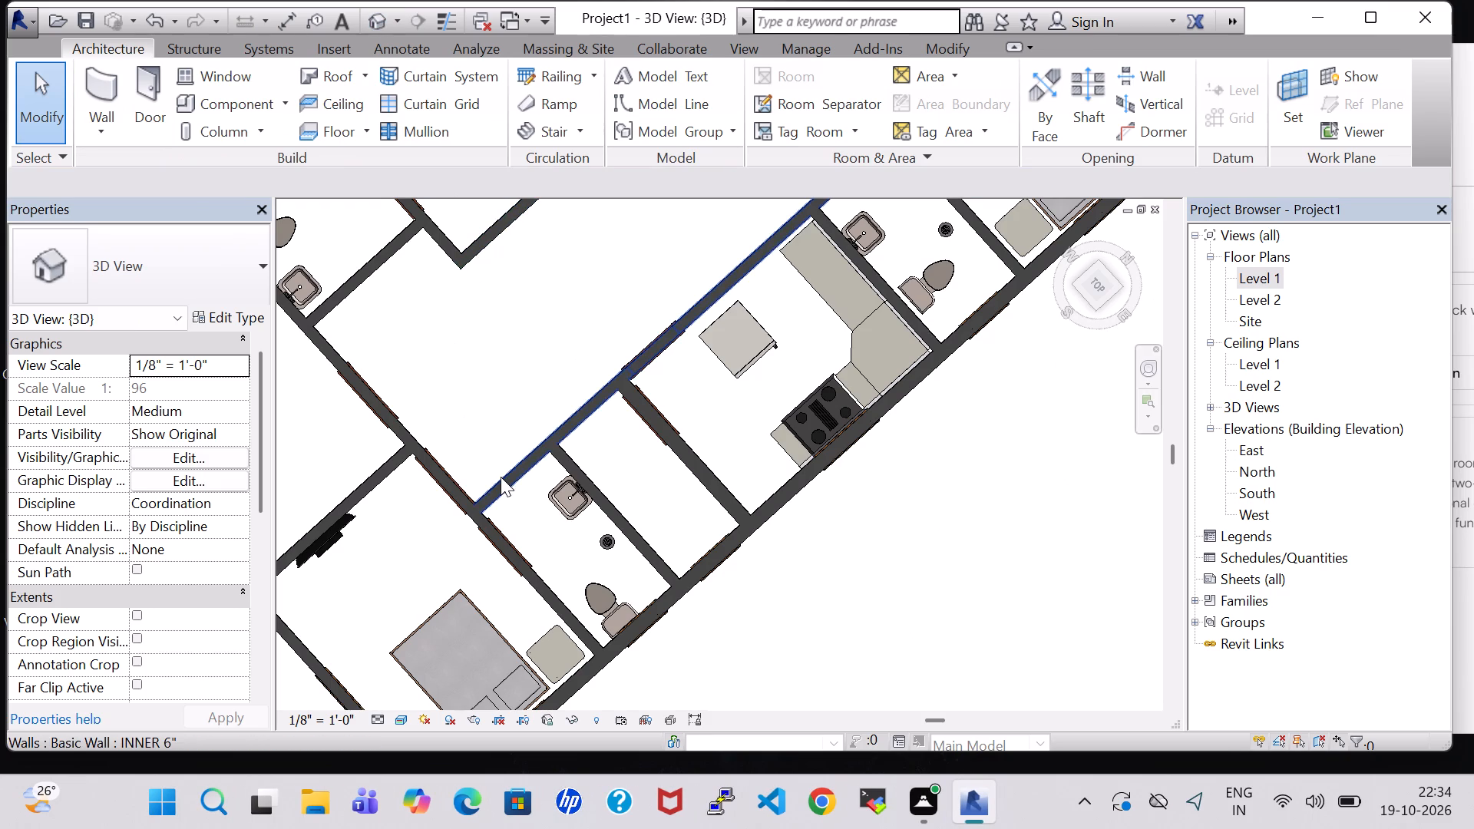
middle_click(653, 401, "shift")
middle_click_drag(653, 401, 756, 408, "shift")
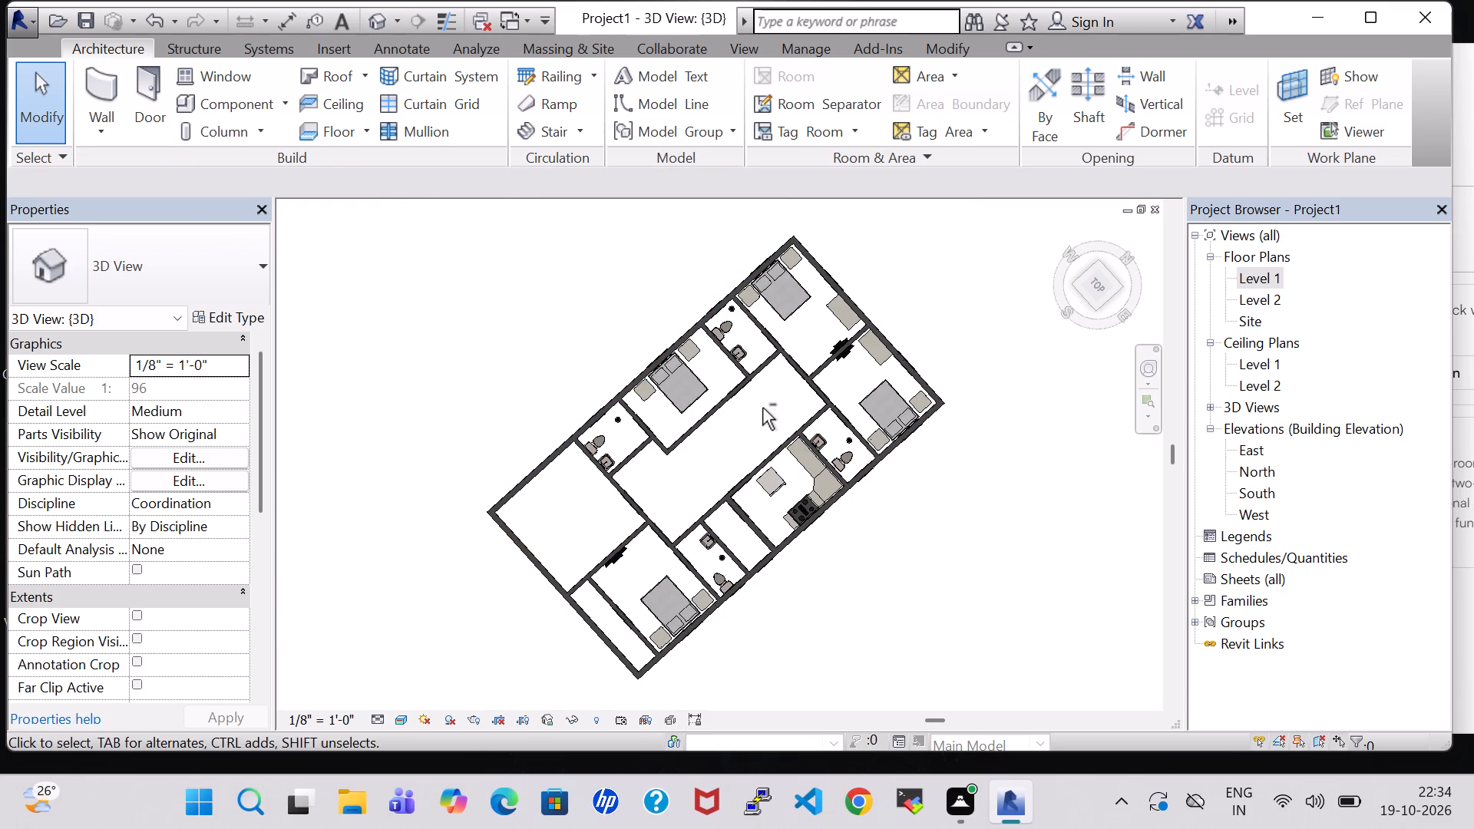
scroll(851, 521, "up", 6)
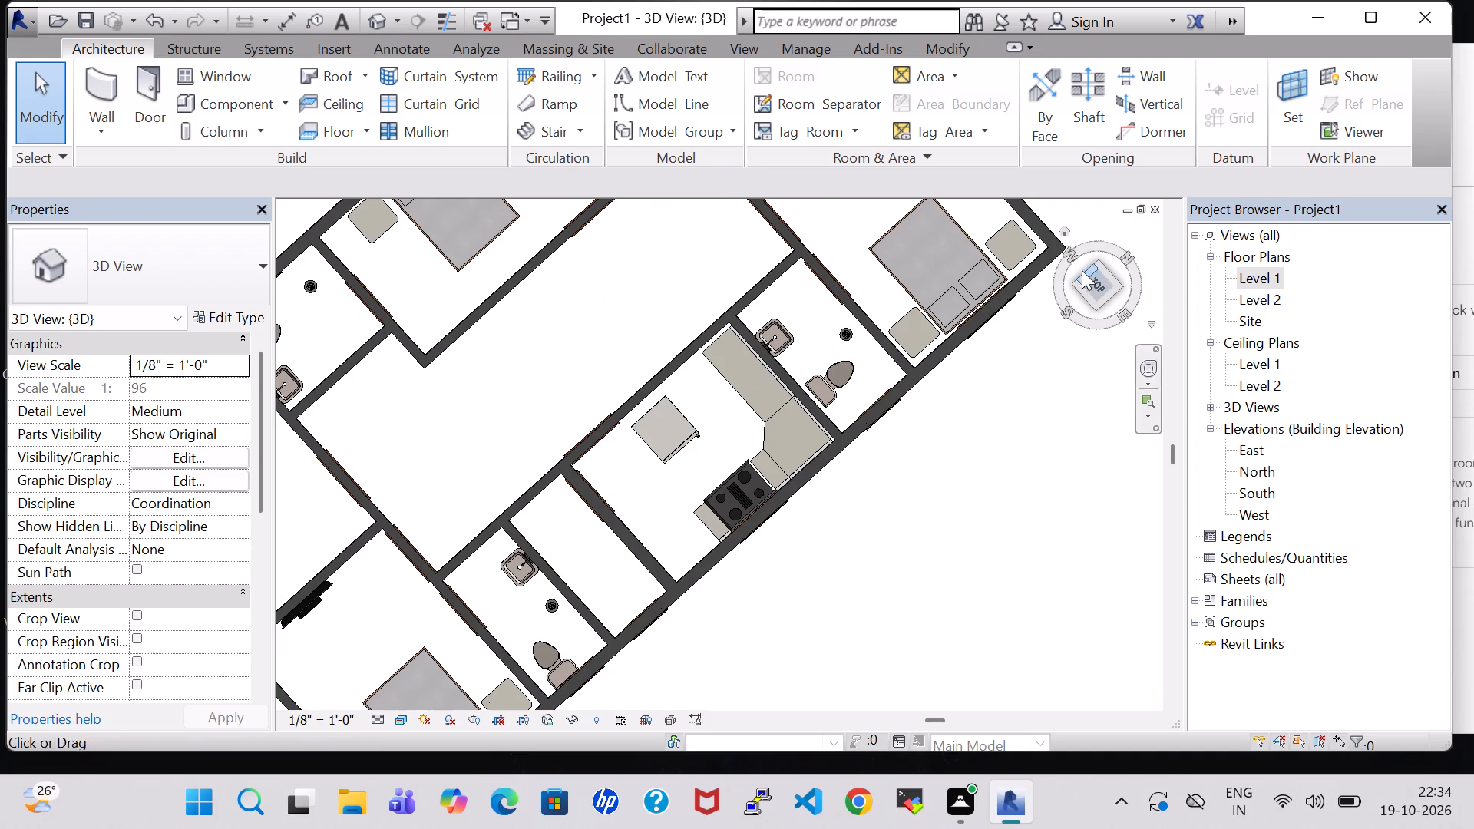
left_click(1066, 253)
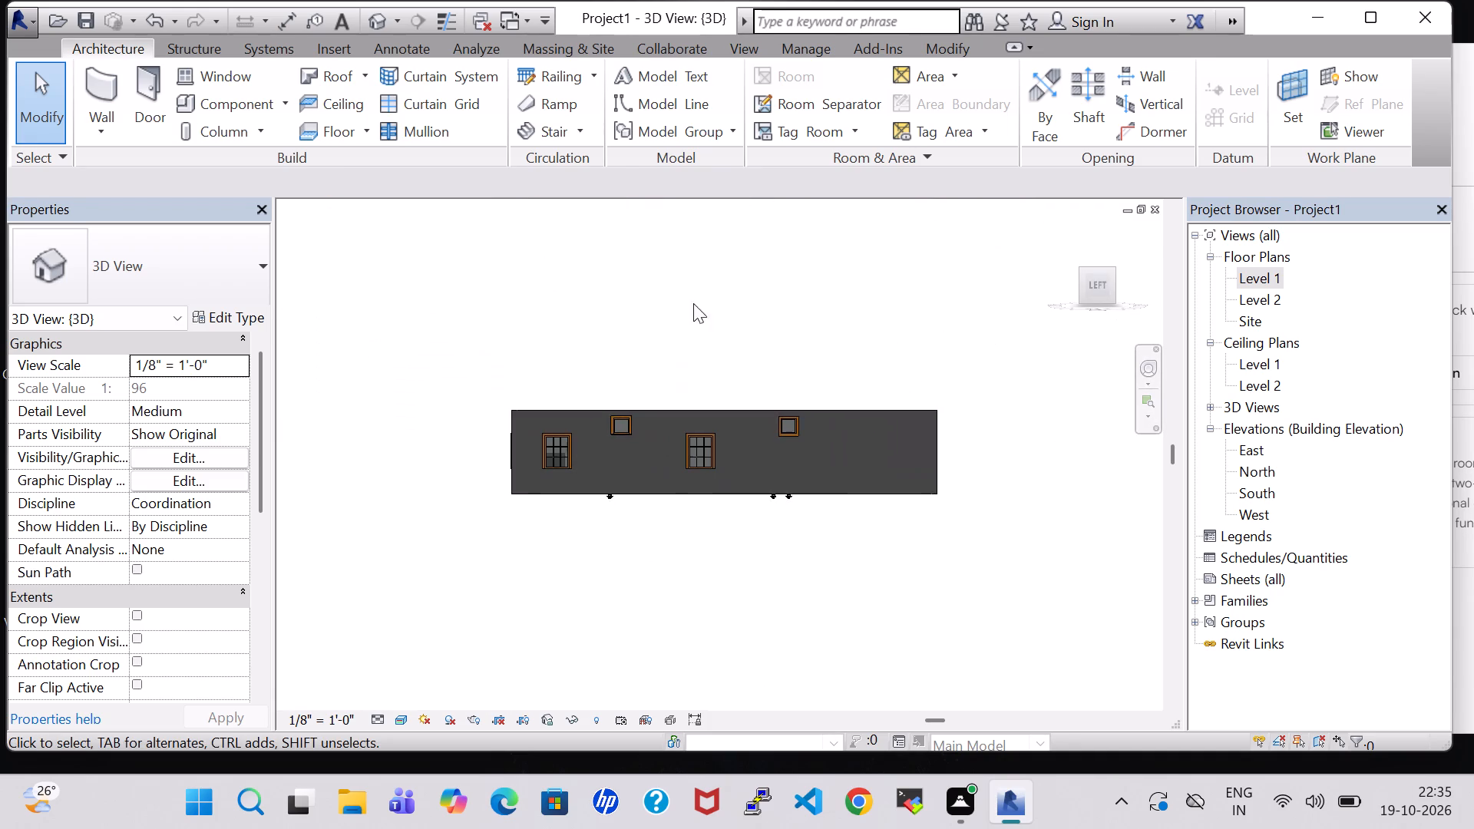
left_click(1096, 256)
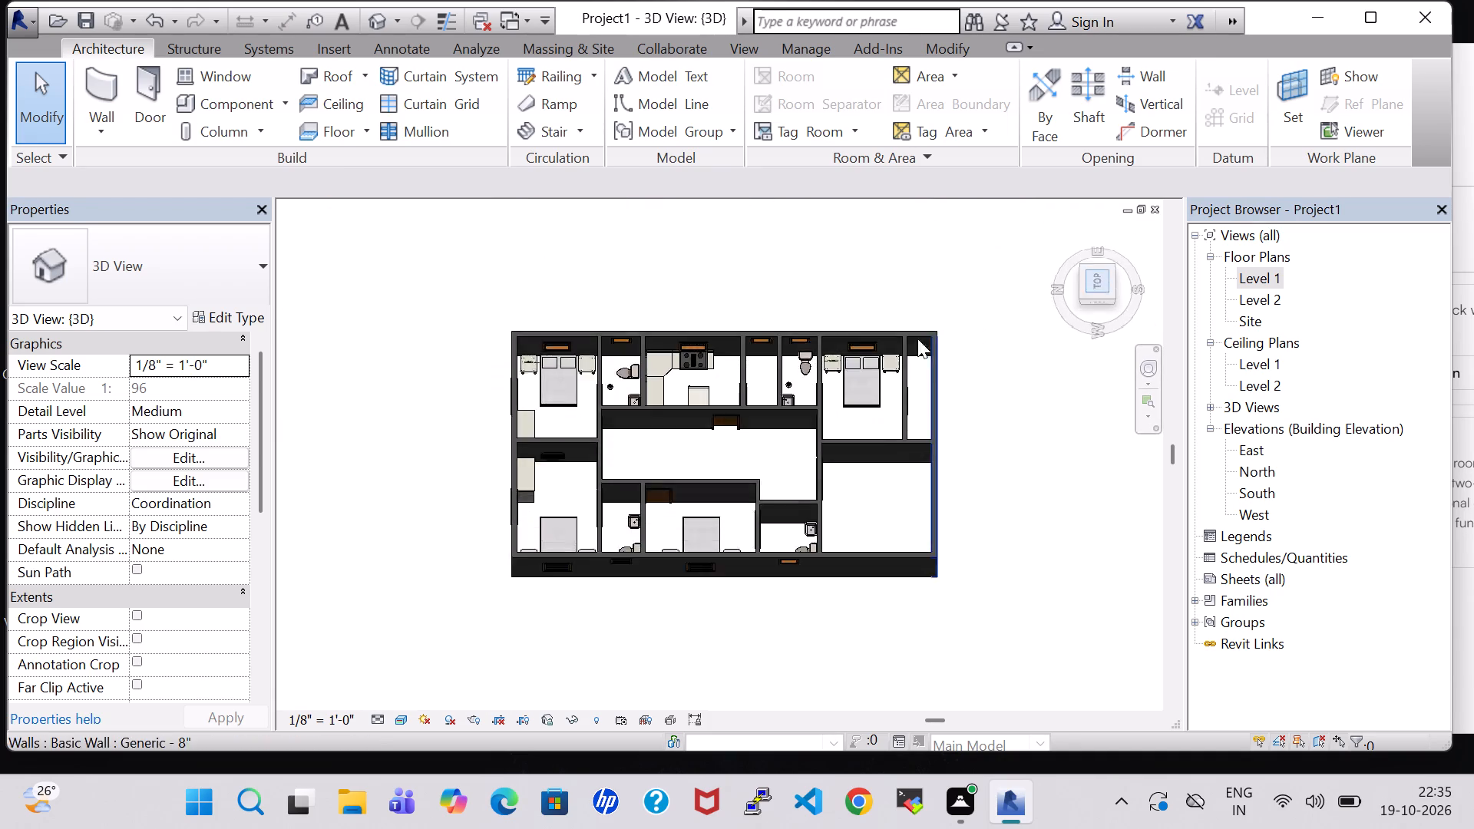
scroll(798, 358, "up", 6)
middle_click_drag(726, 533, 715, 503)
middle_click_drag(666, 532, 666, 446, "shift")
middle_click(669, 437, "shift")
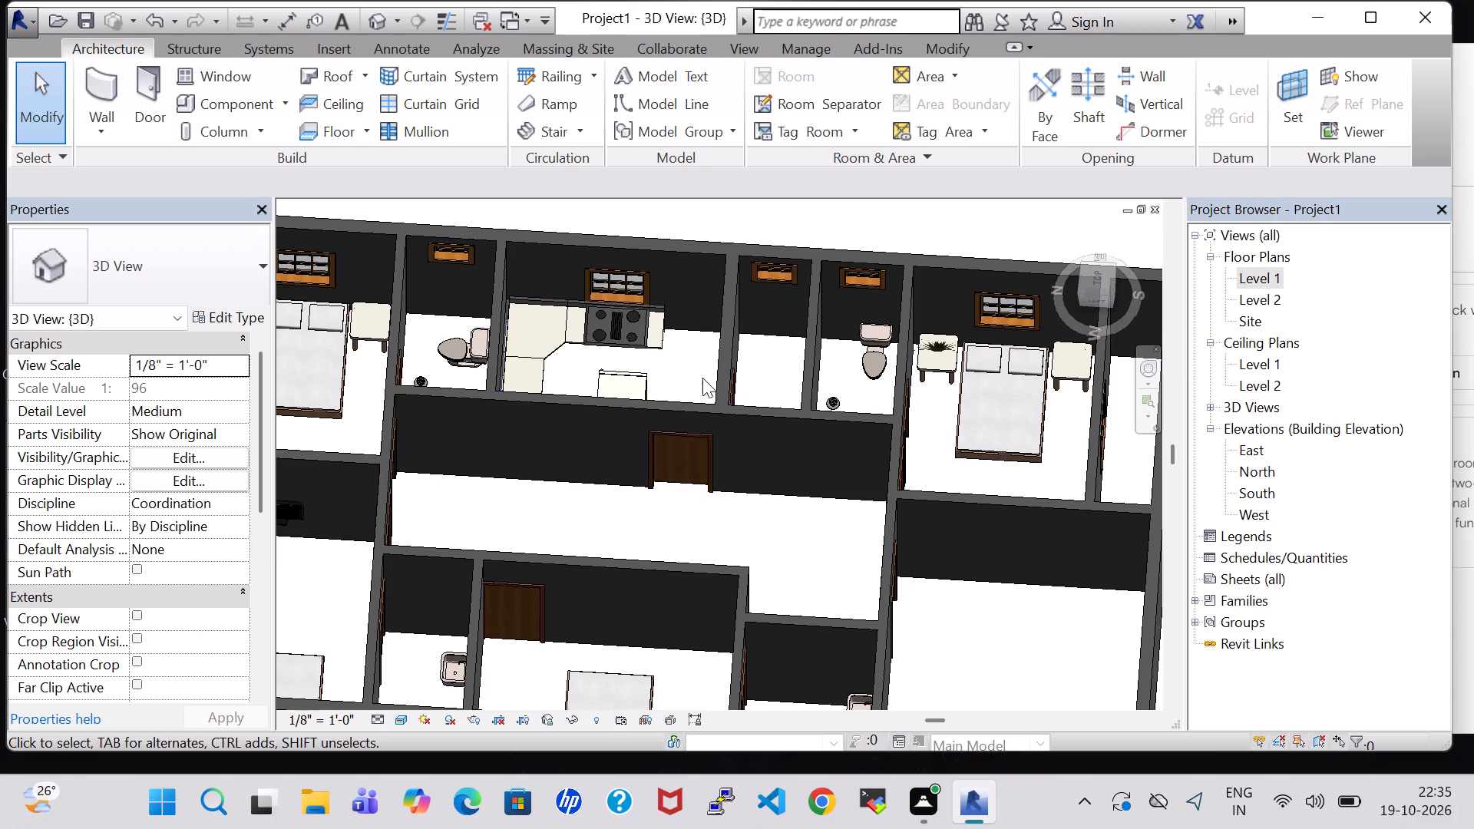
scroll(702, 374, "up", 4)
middle_click_drag(702, 374, 701, 327)
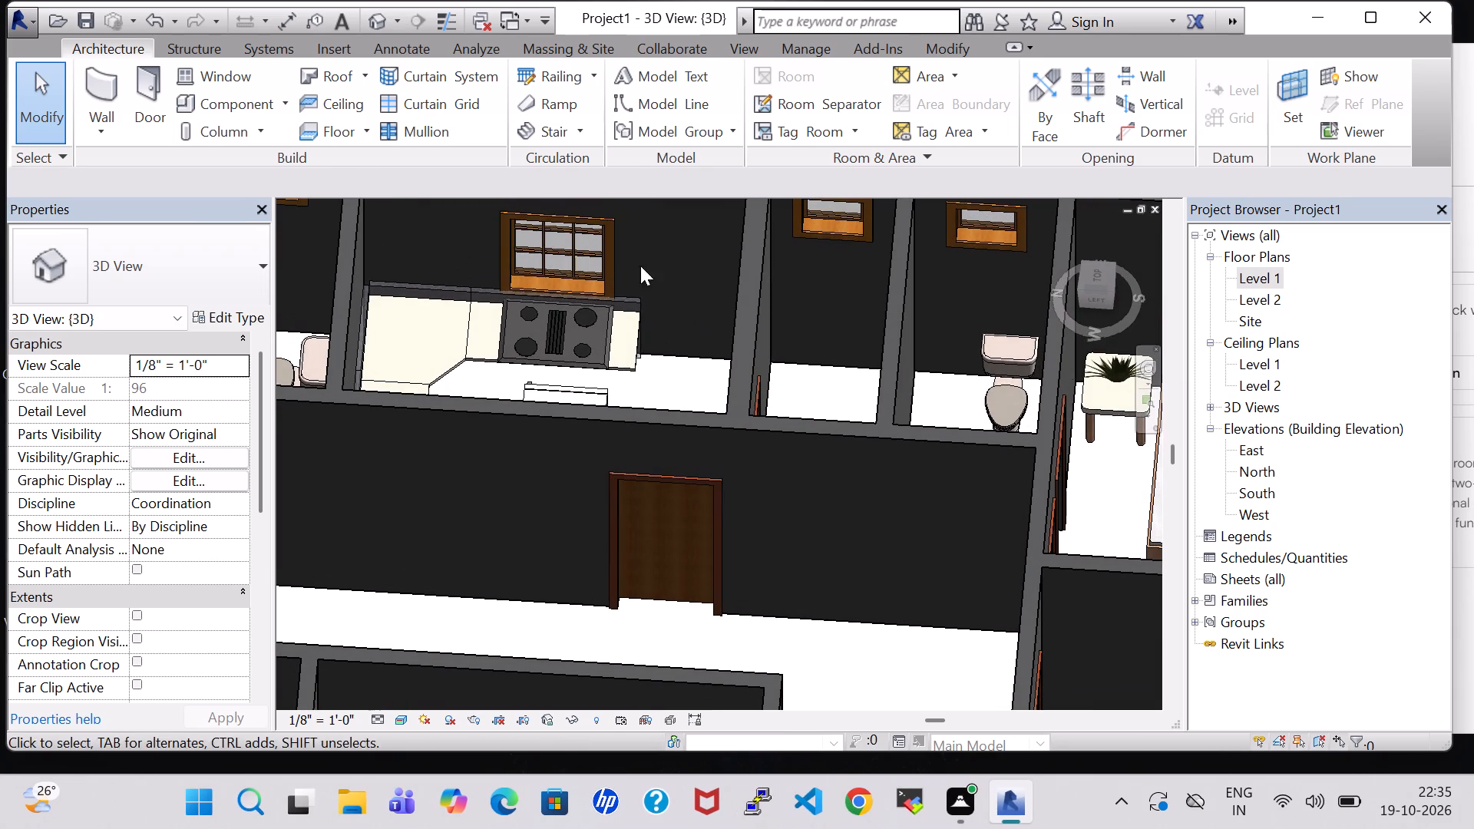
left_click(598, 249)
key("Up")
key("Up")
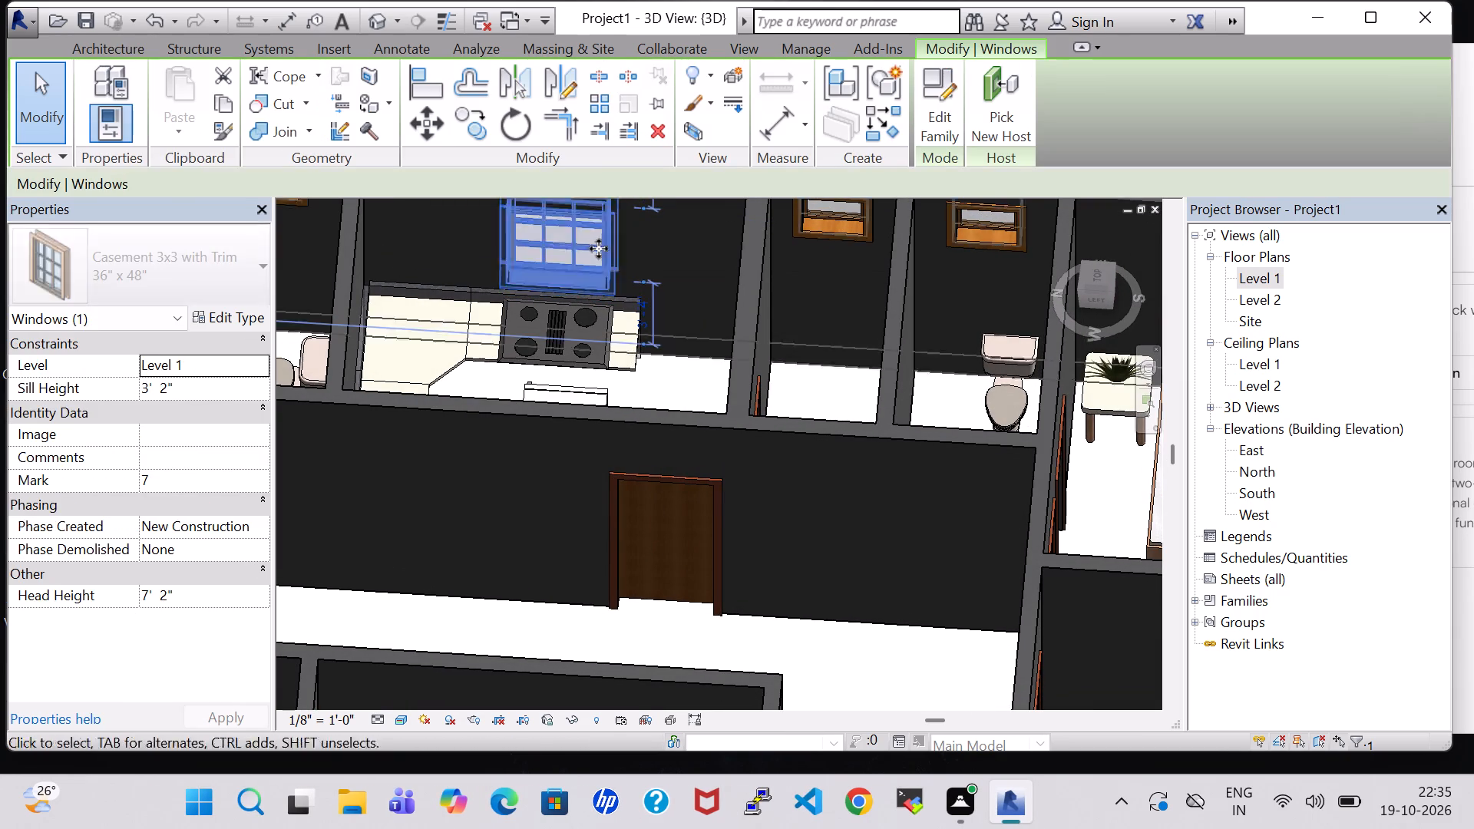
left_click(690, 371)
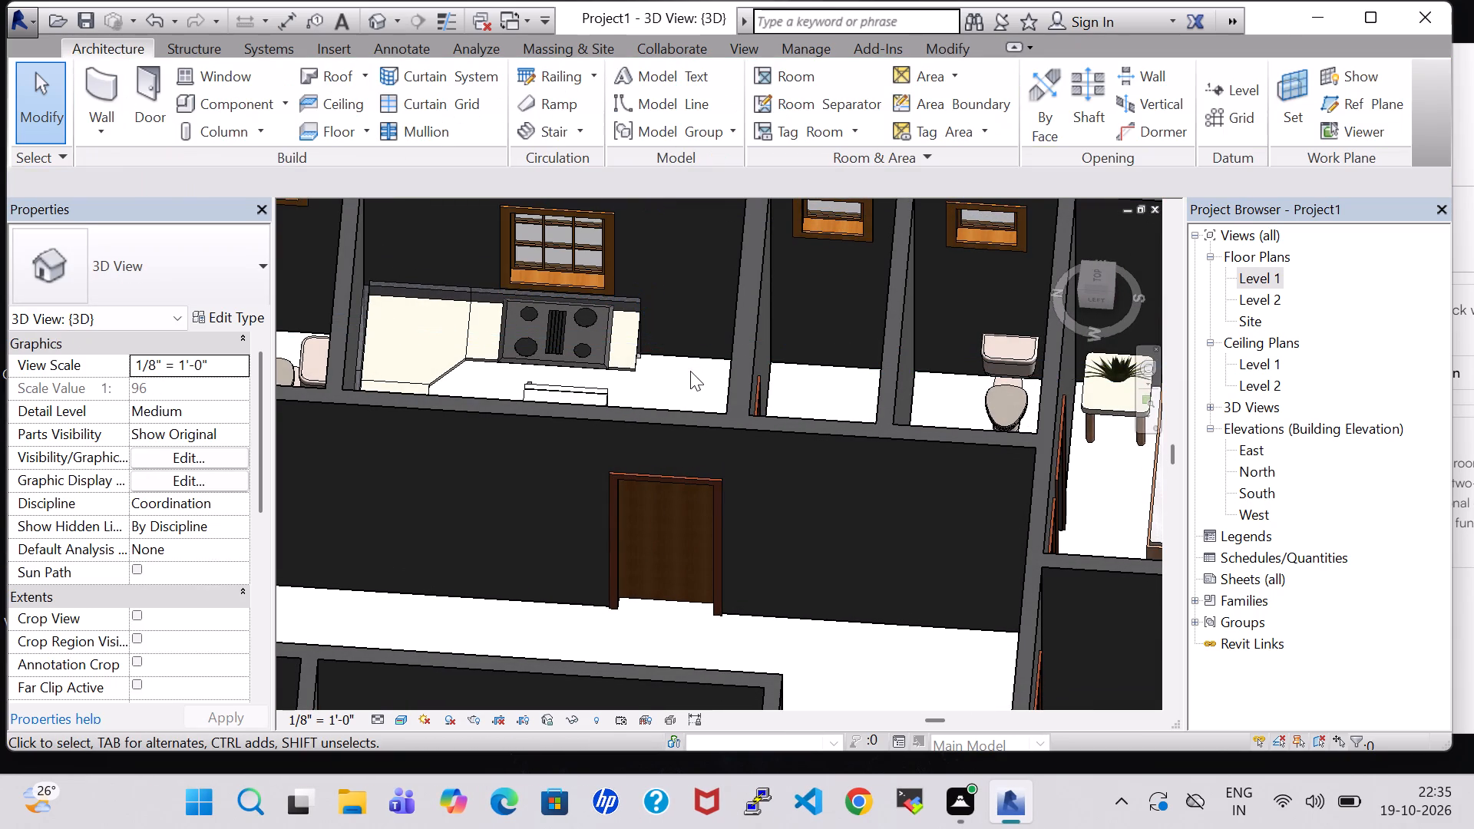
Return to the Level 1 floor plan and save the project as Project66 in the work folder on the Desktop.
double_click(1263, 276)
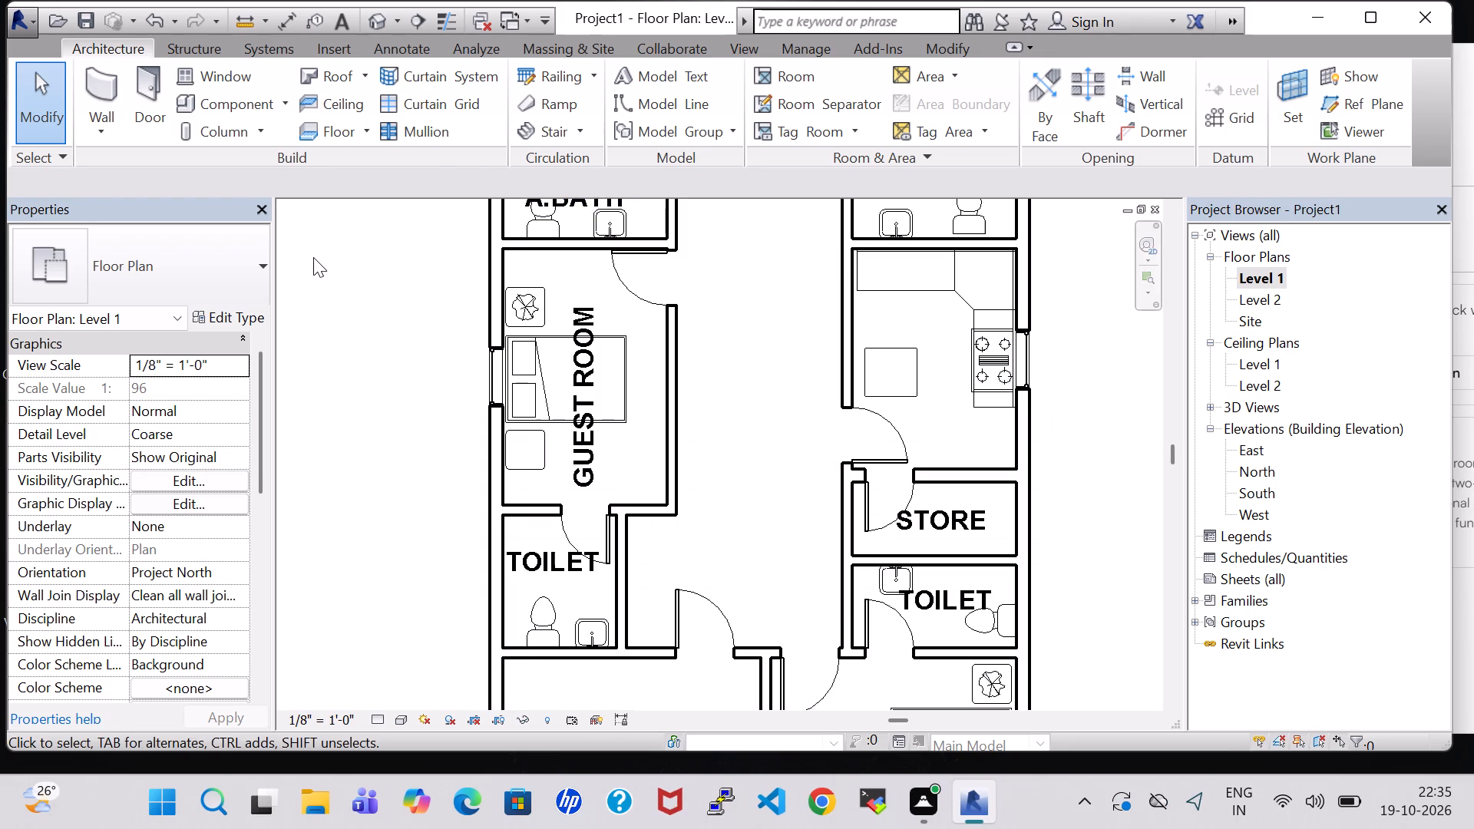
left_click(227, 114)
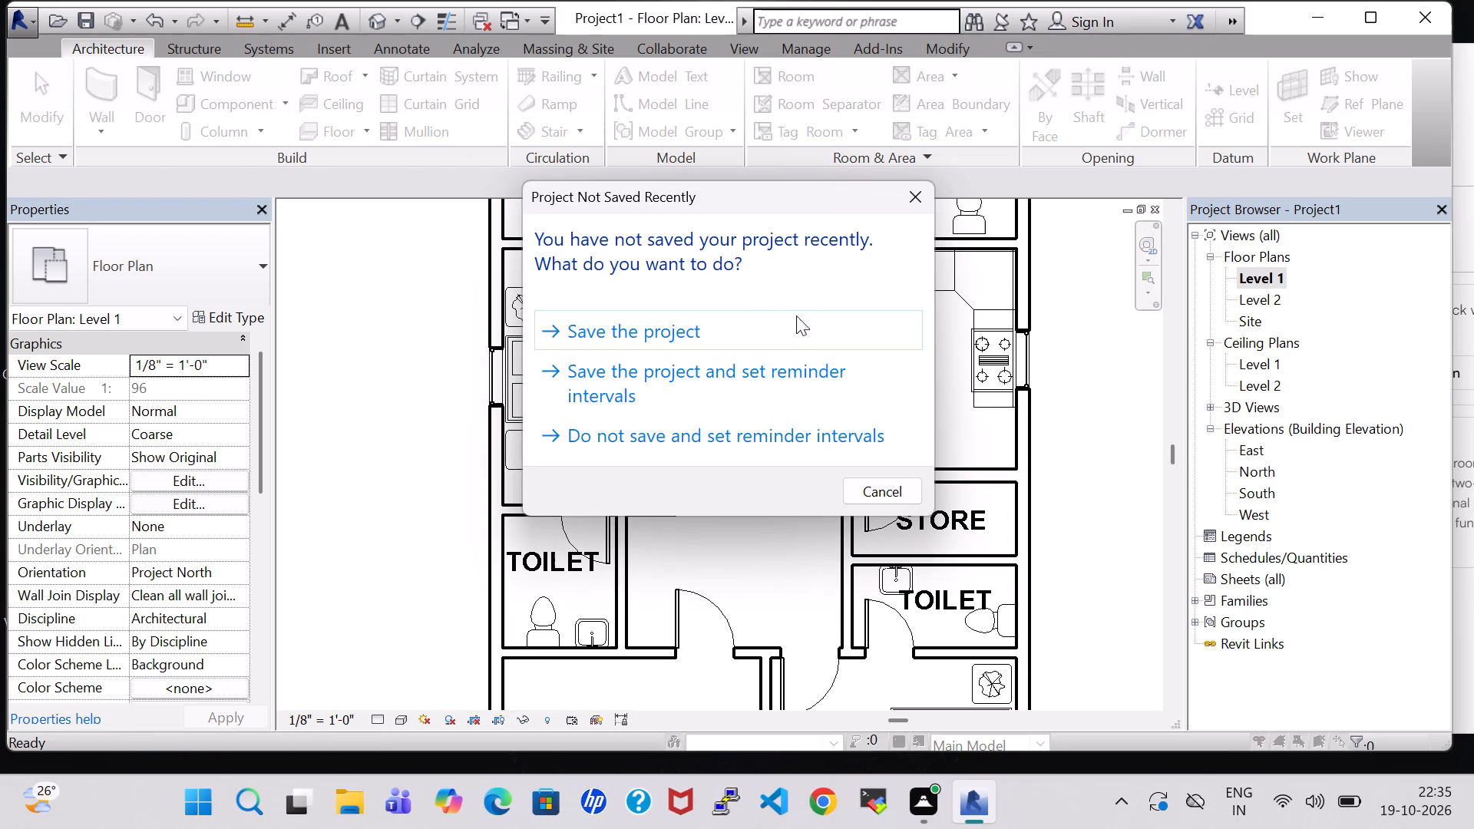
left_click(673, 321)
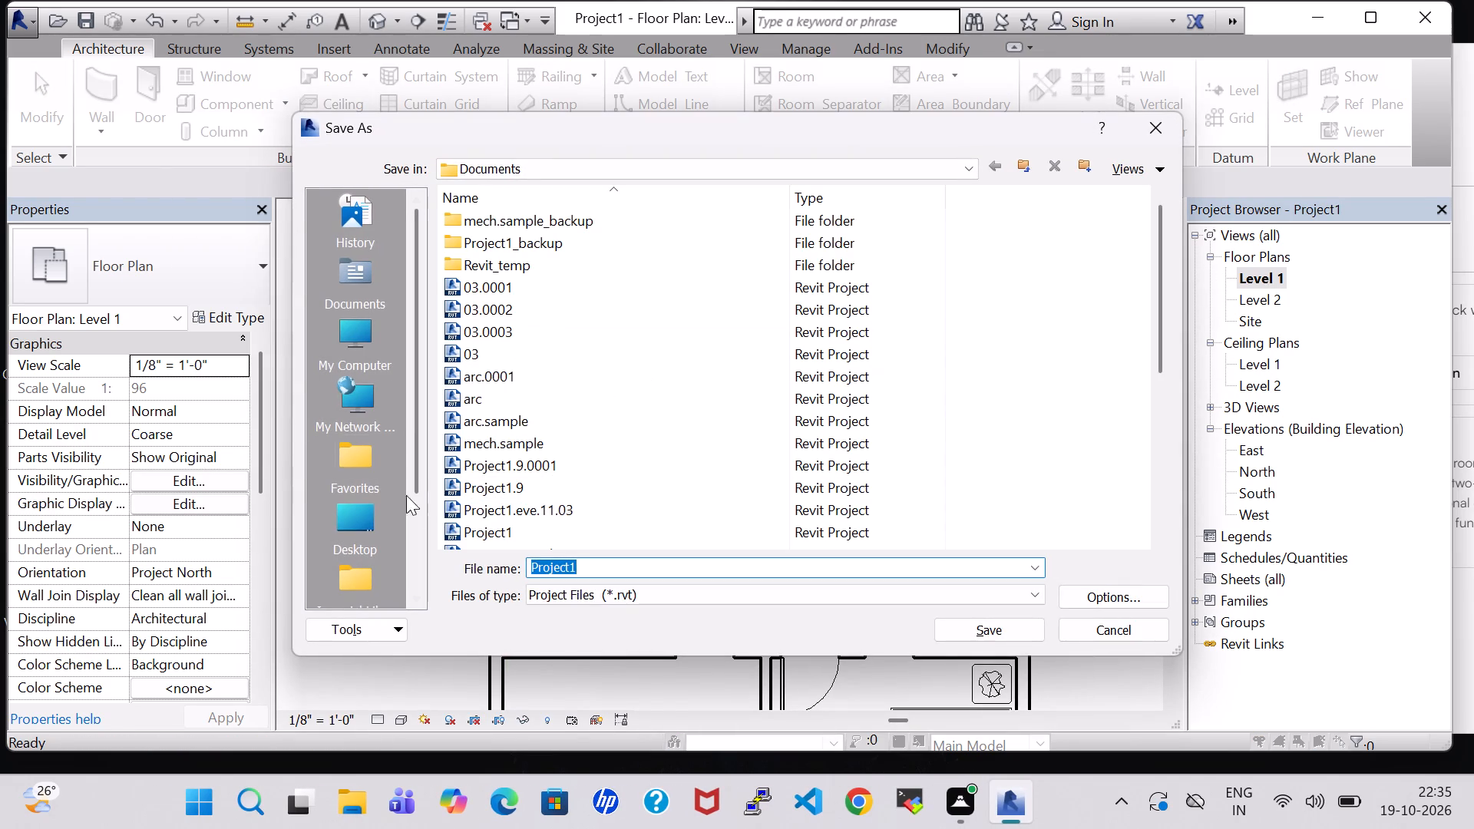
left_click(360, 518)
scroll(505, 488, "down", 1)
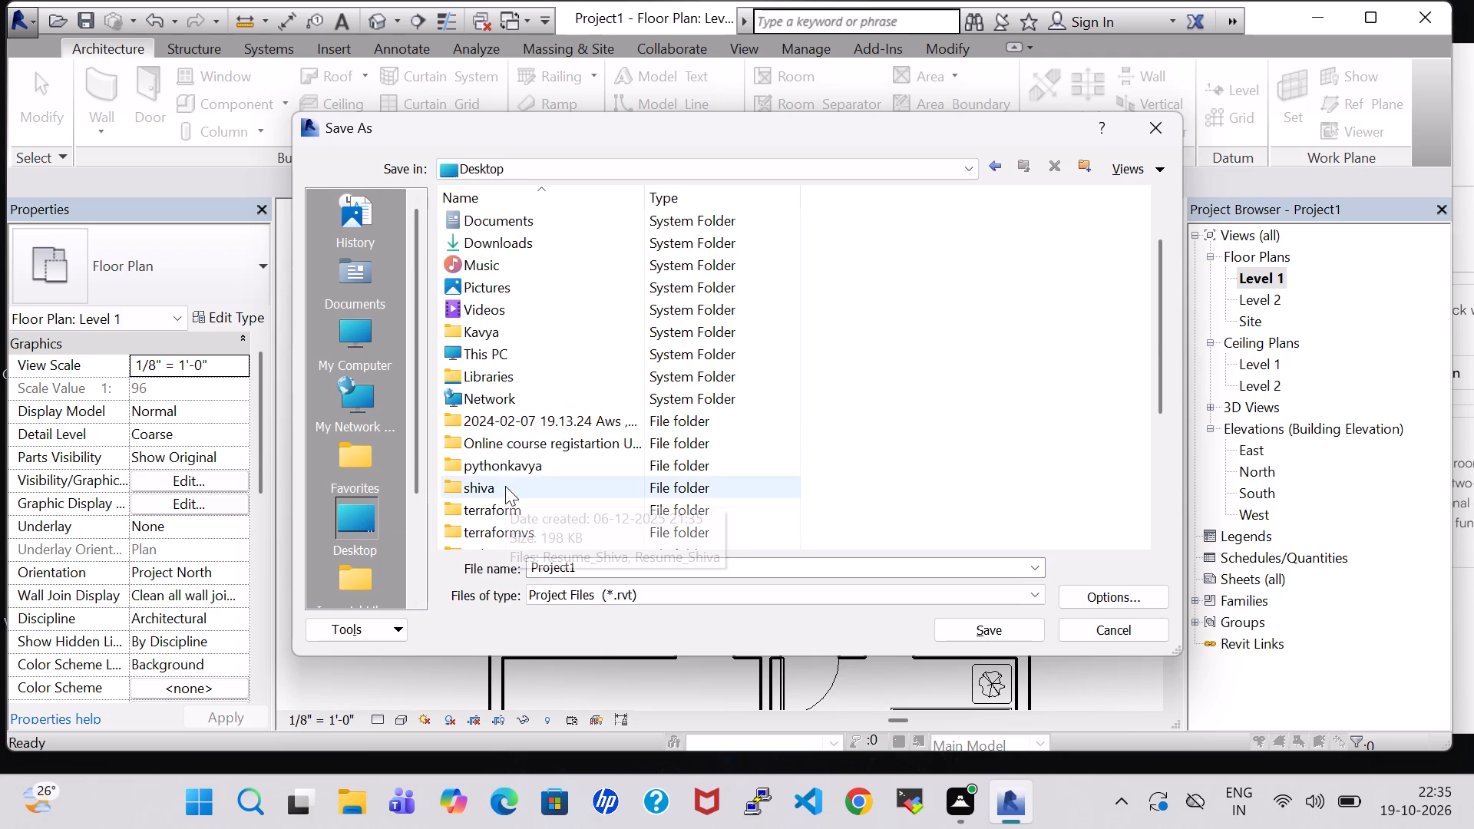
scroll(494, 497, "down", 3)
double_click(487, 368)
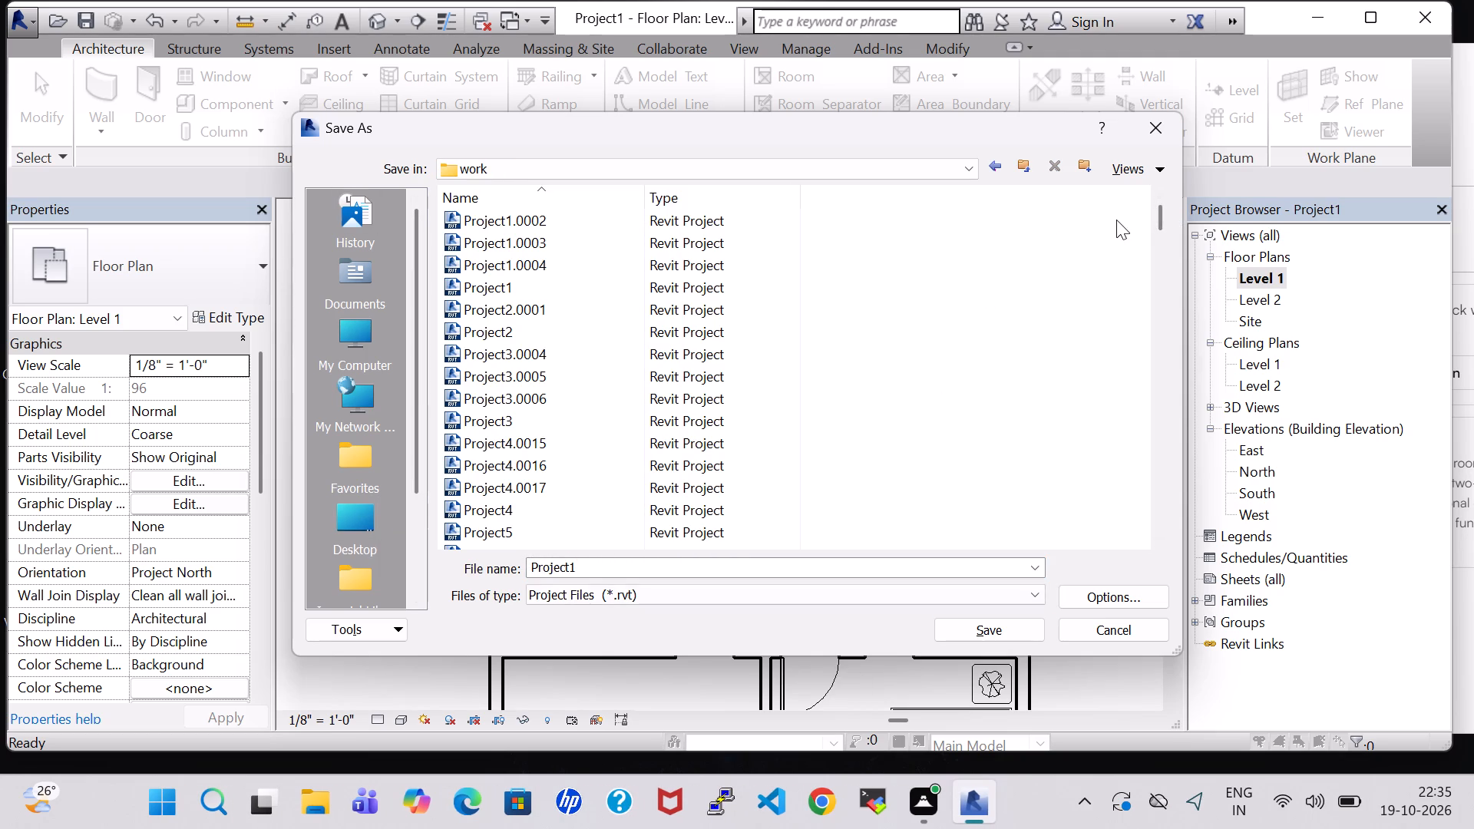
left_click_drag(1164, 219, 1193, 517)
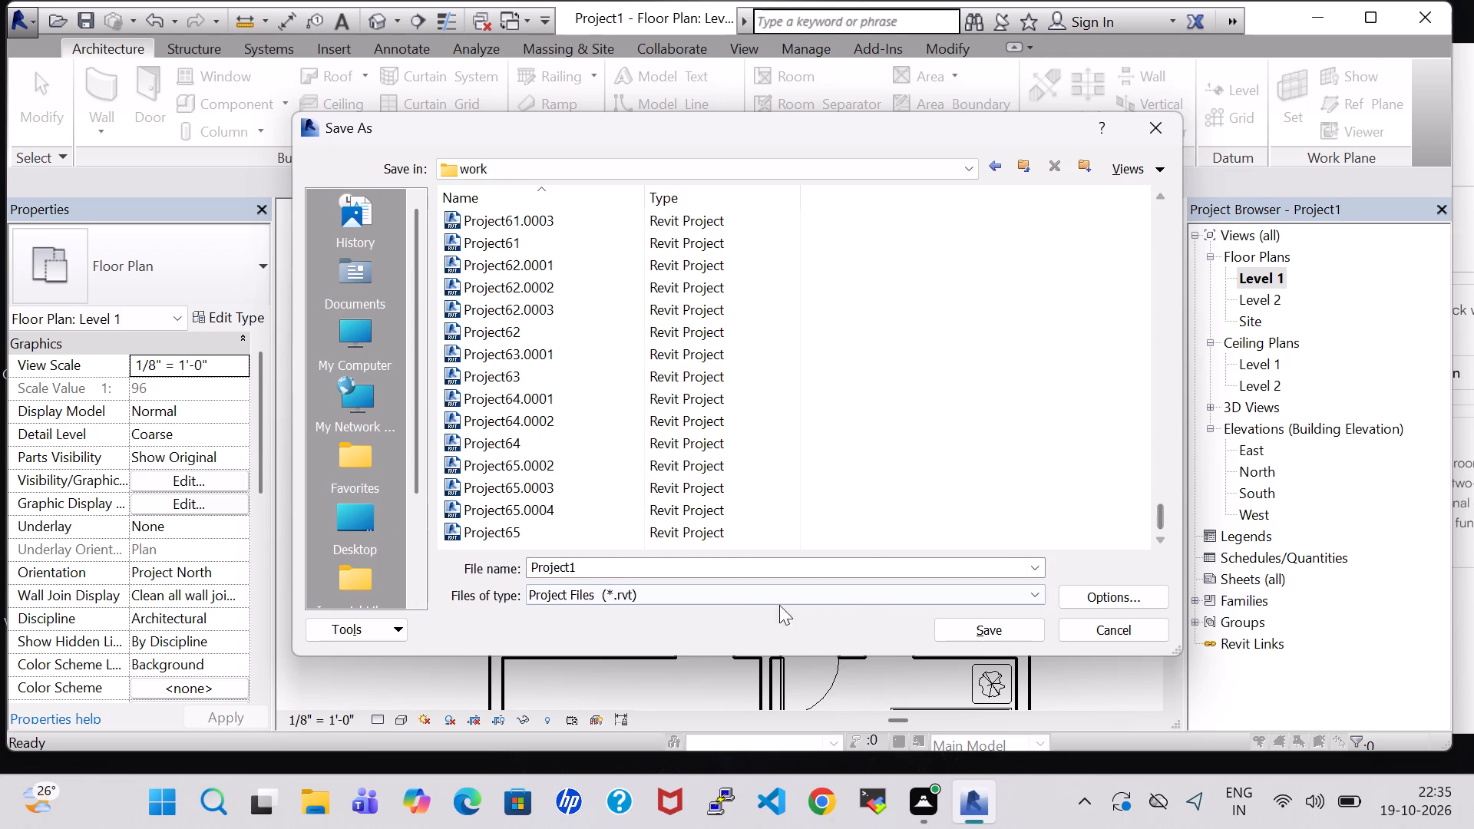
double_click(1164, 537)
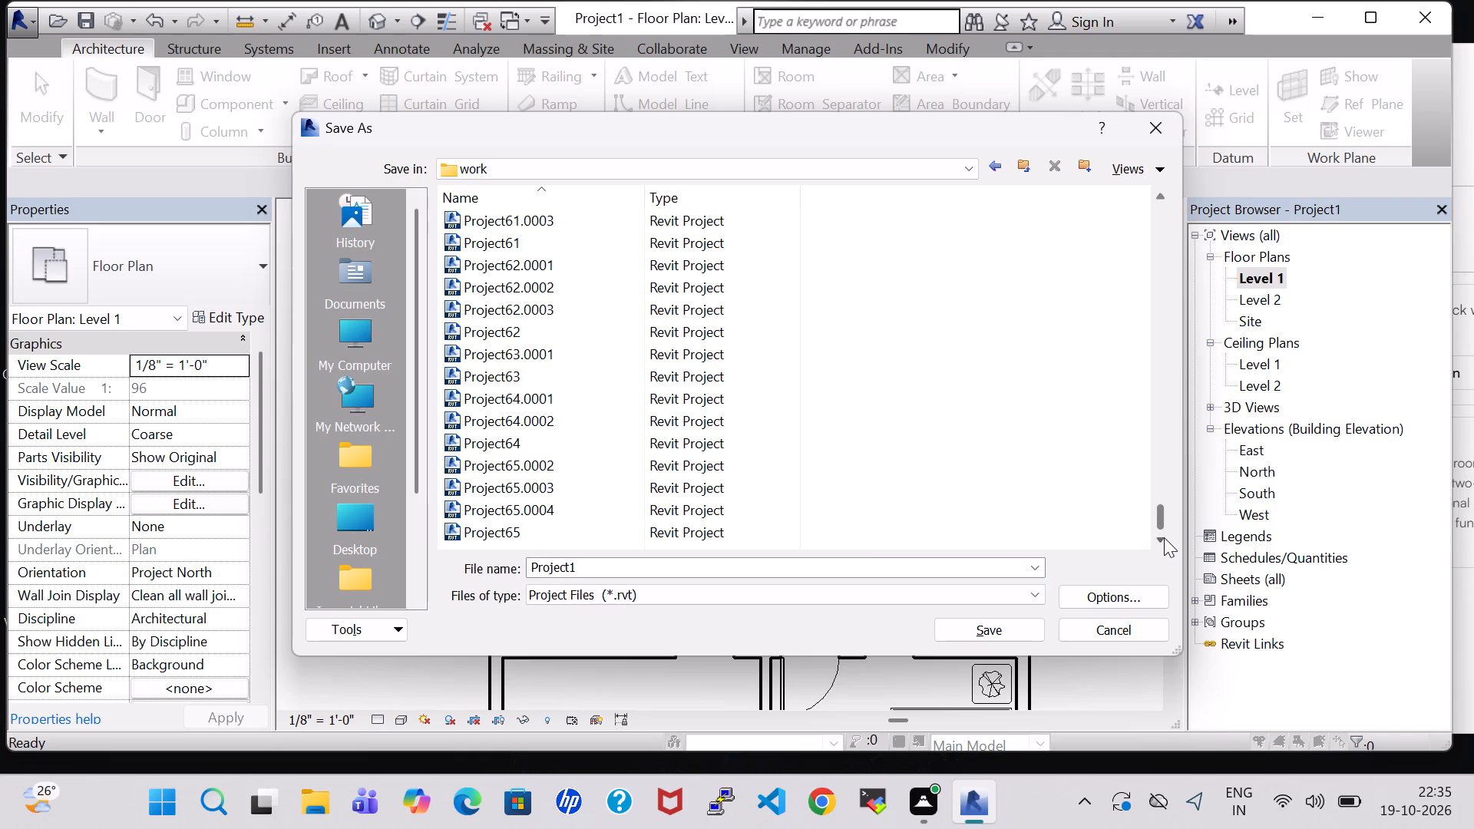
double_click(599, 566)
left_click(590, 566)
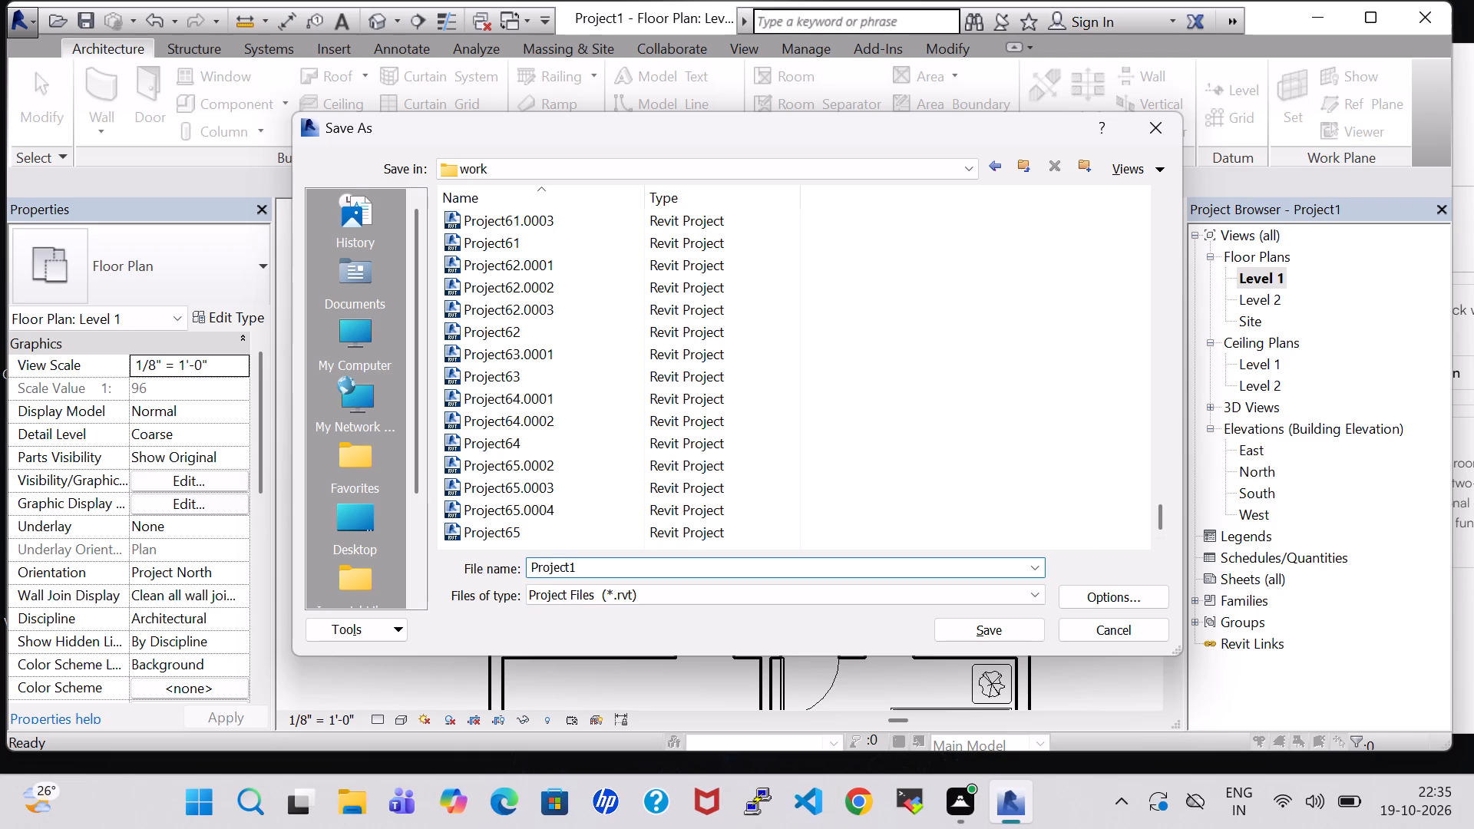
key("BackSpace")
type("66")
left_click(1000, 636)
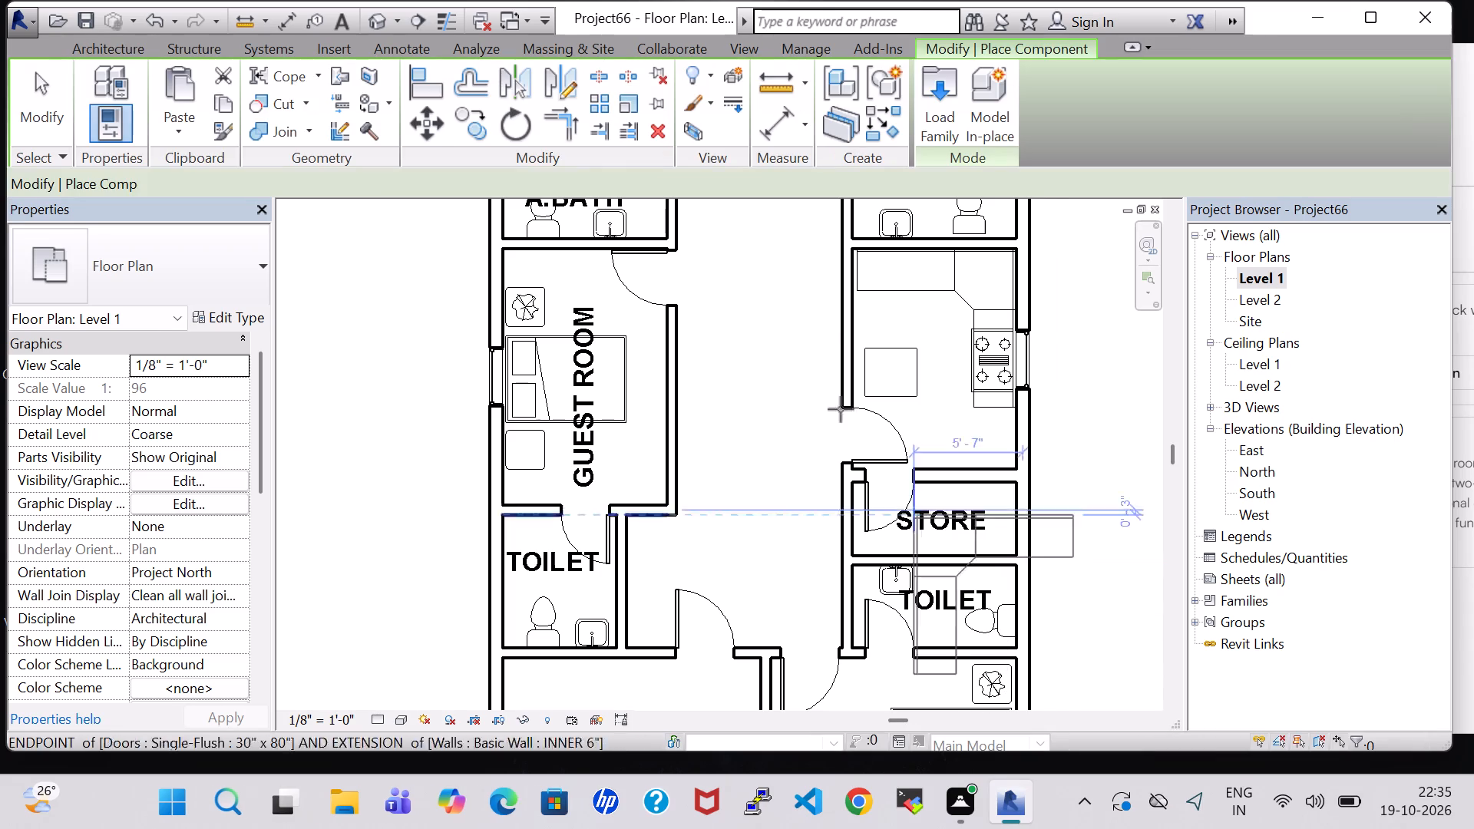
Load the Sink Kitchen-Double family from the Plumbing, Architectural, Fixtures, Sinks library folder.
left_click(922, 113)
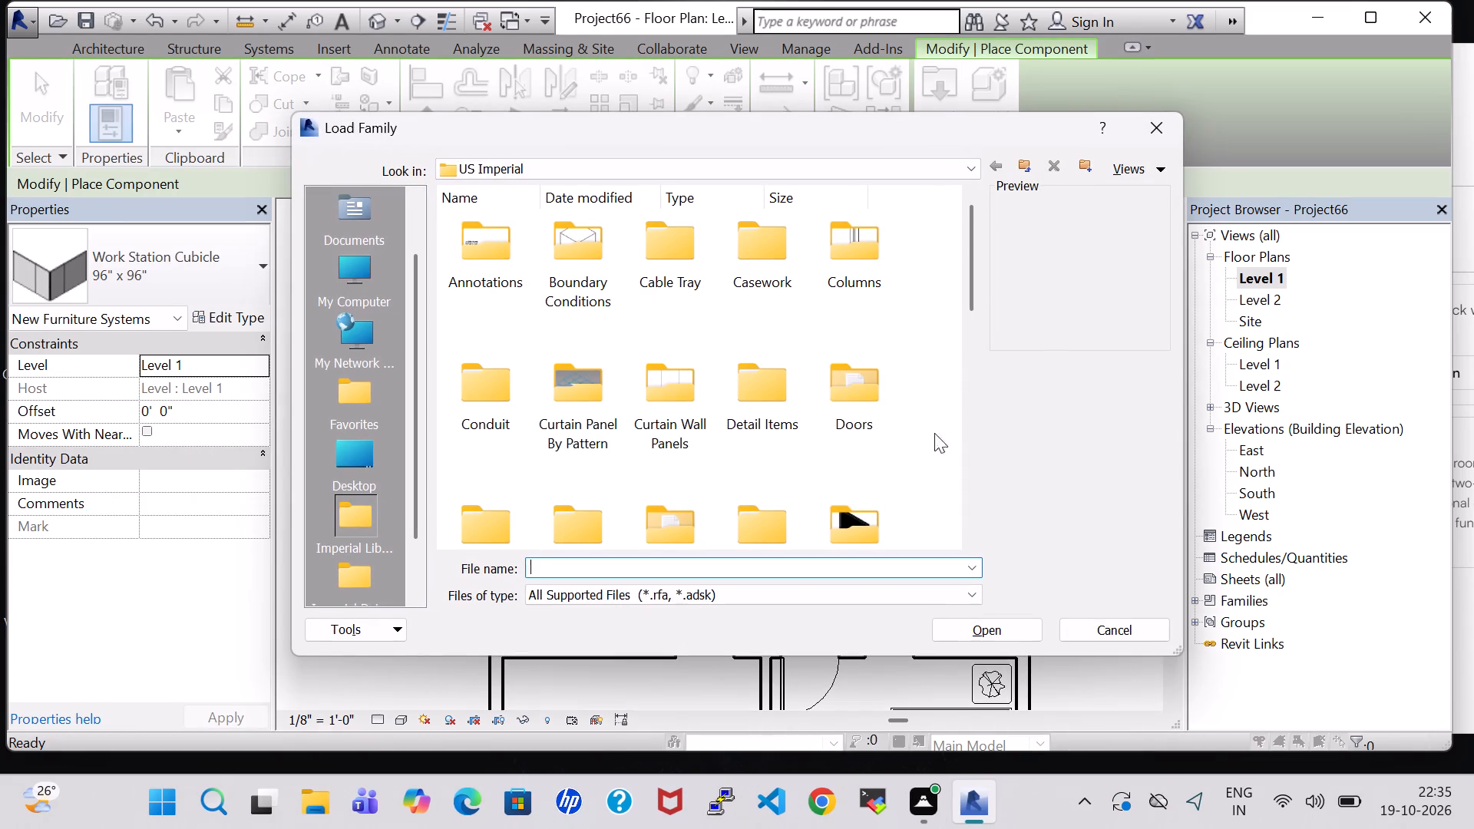
left_click(846, 519)
key("p")
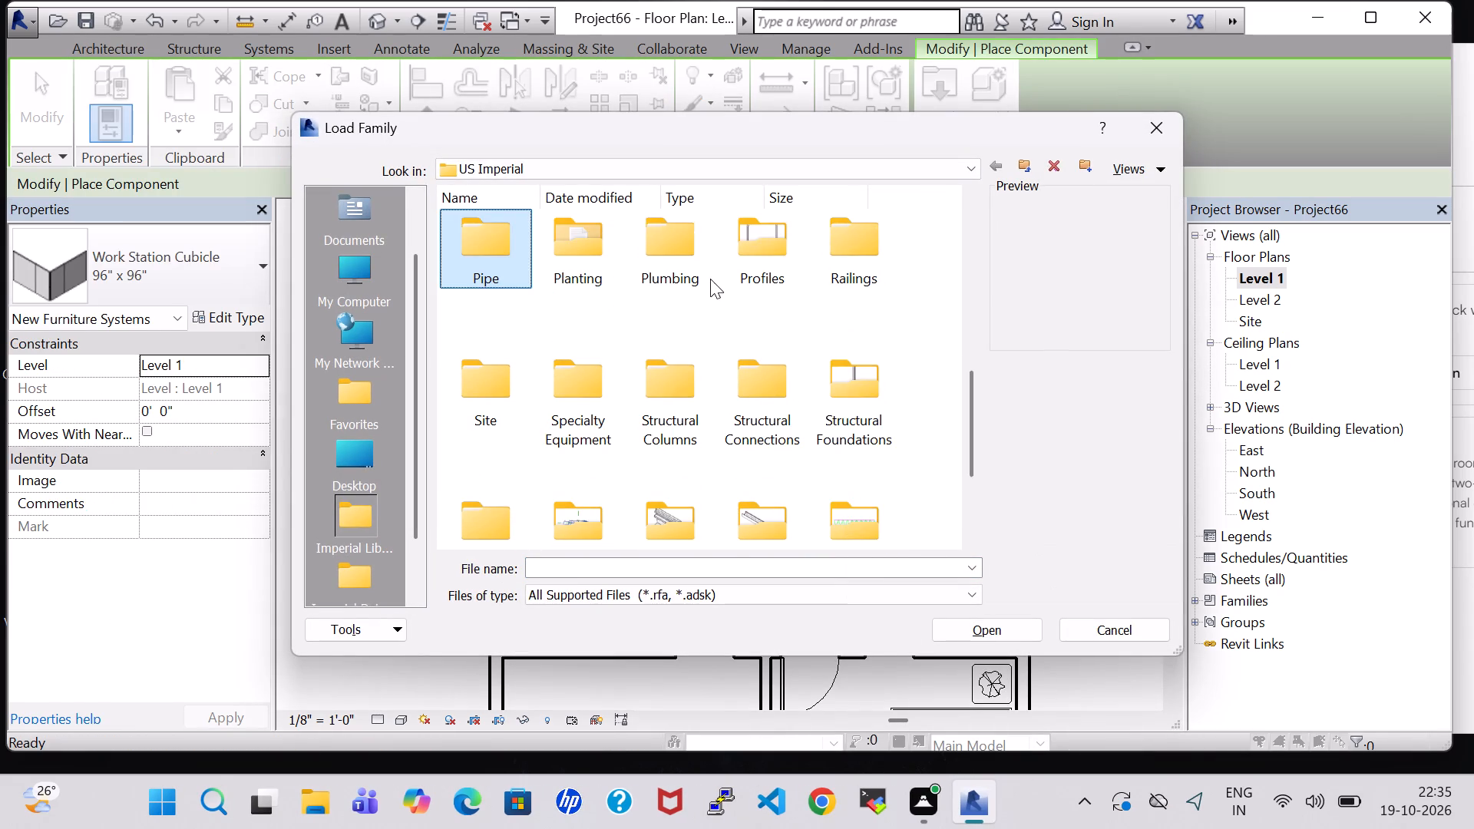
double_click(703, 262)
double_click(484, 239)
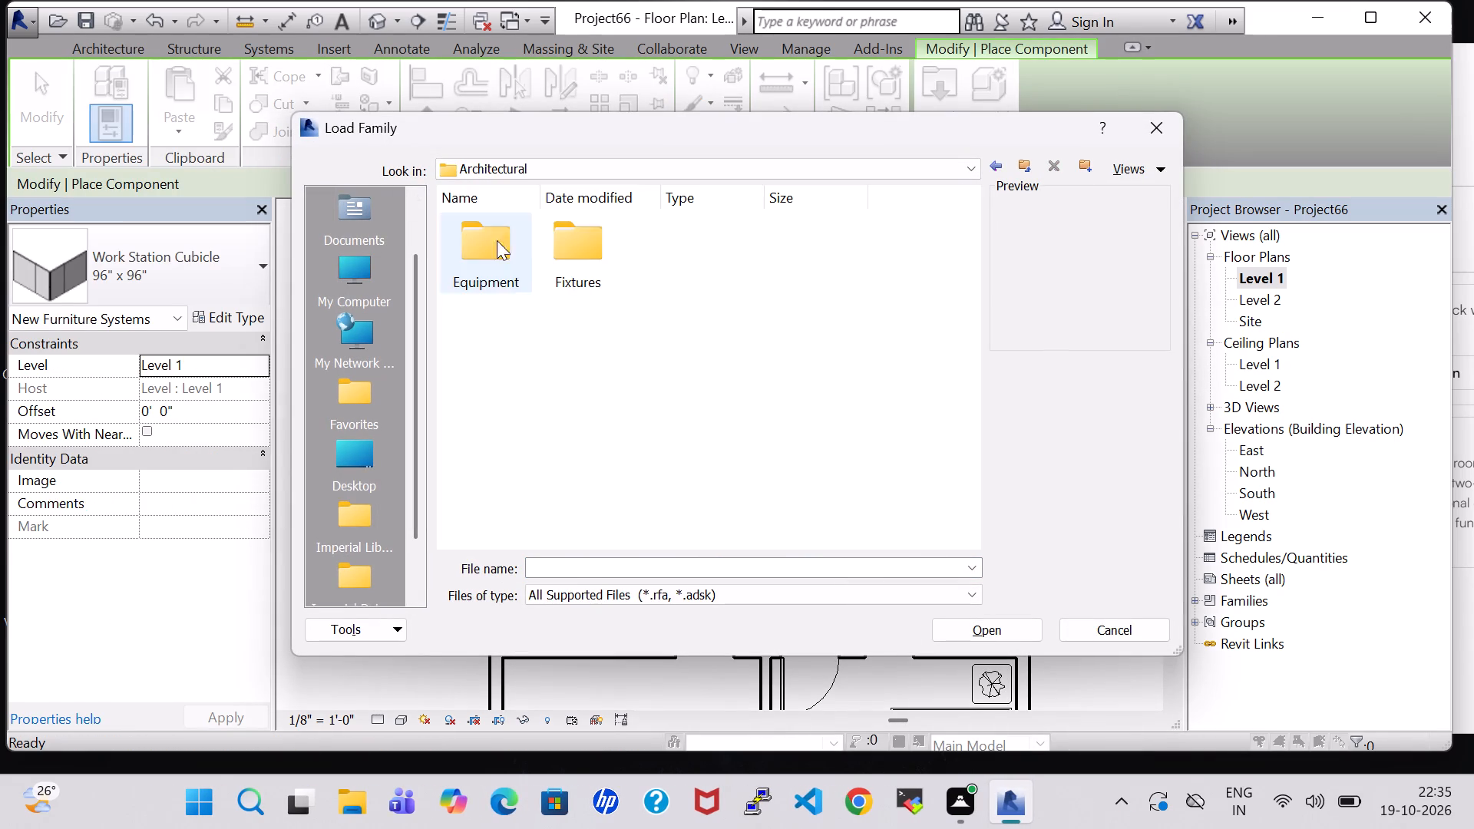
double_click(569, 246)
double_click(826, 254)
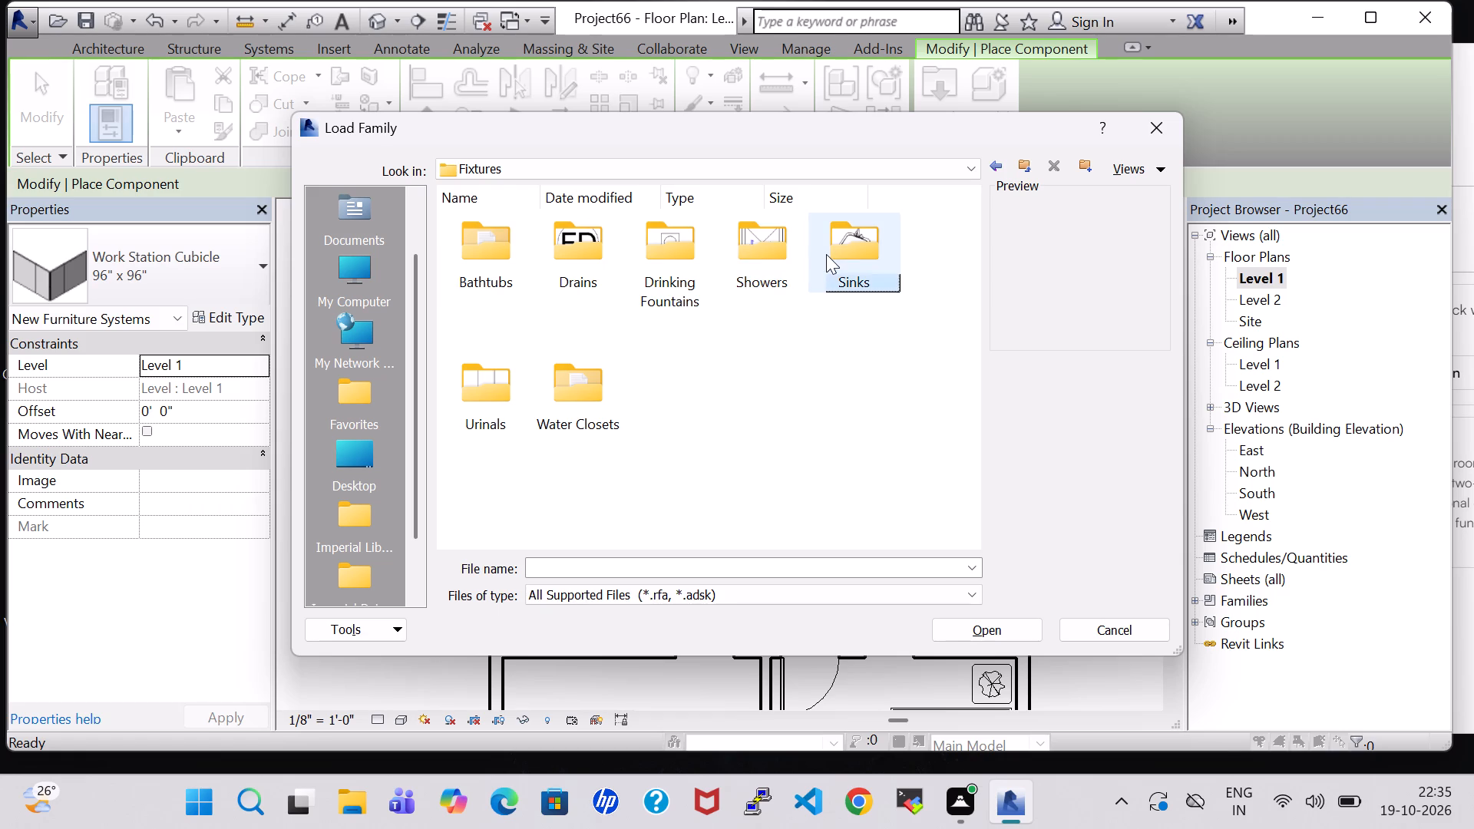
left_click(468, 255)
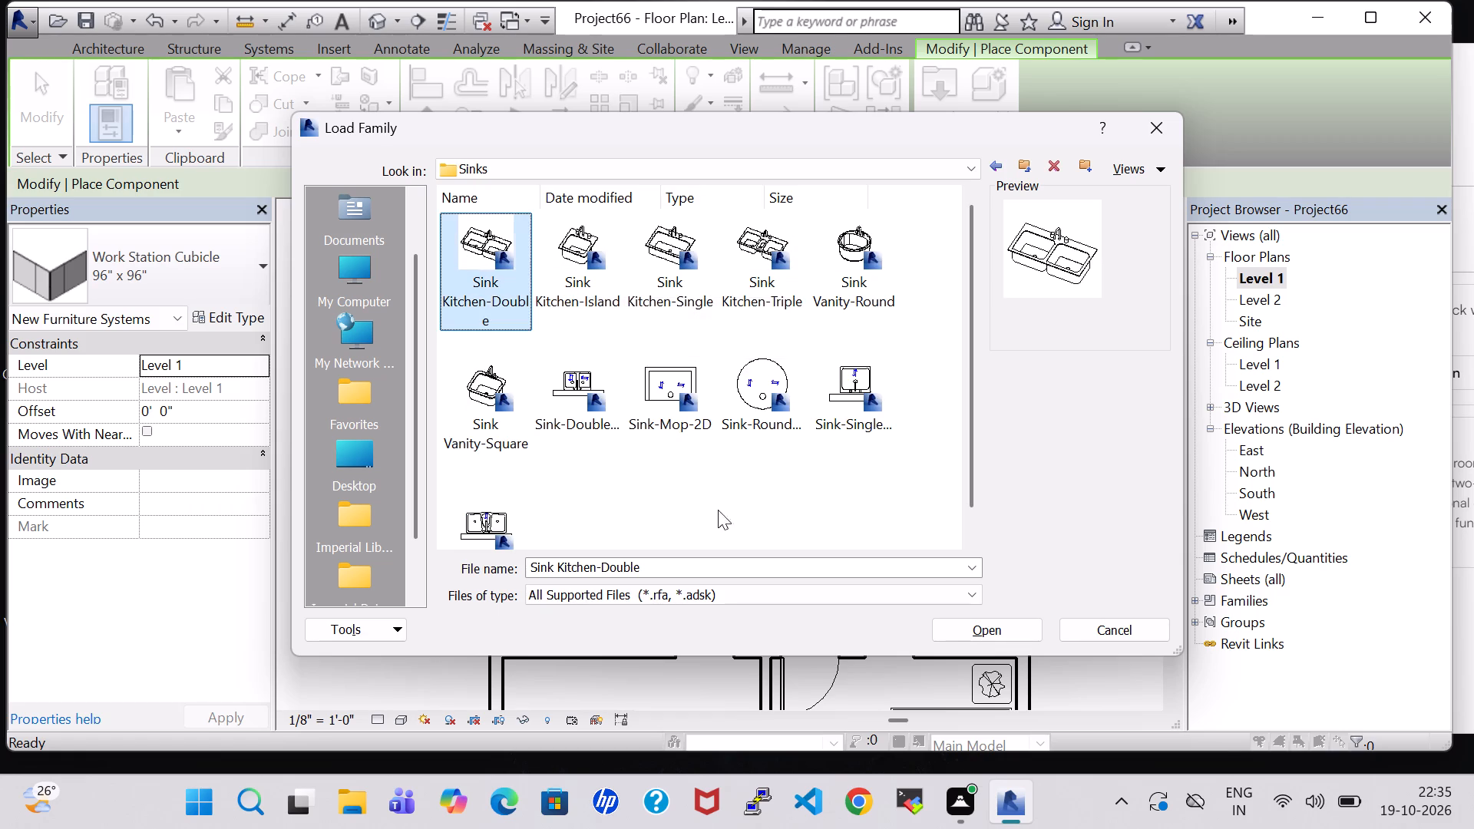
left_click(936, 633)
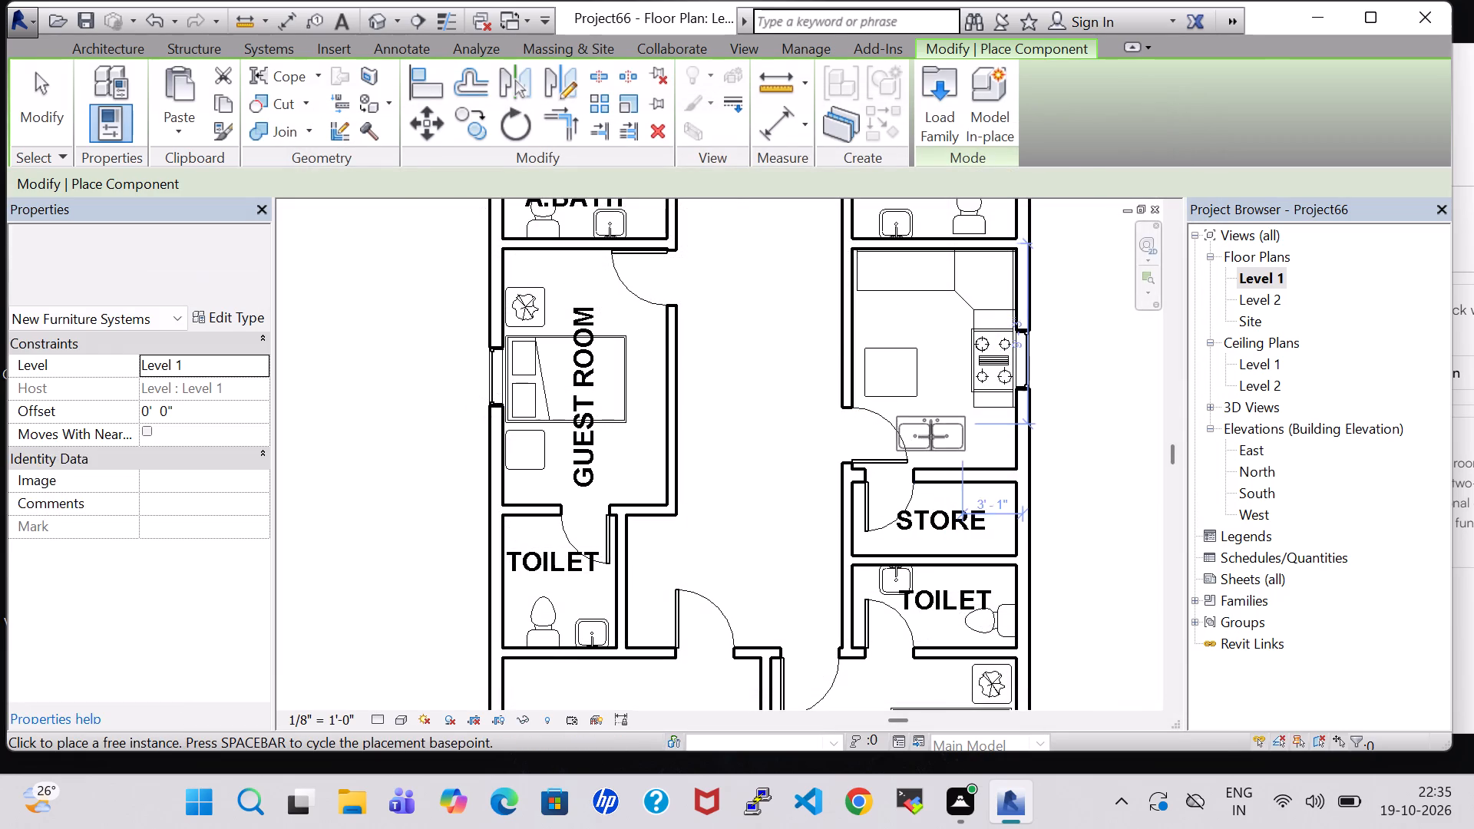
Place the 42" x 21" double kitchen sink near the cooktop room's southeast corner, faucet side facing south, and nudge it one increment north.
key("space")
key("space")
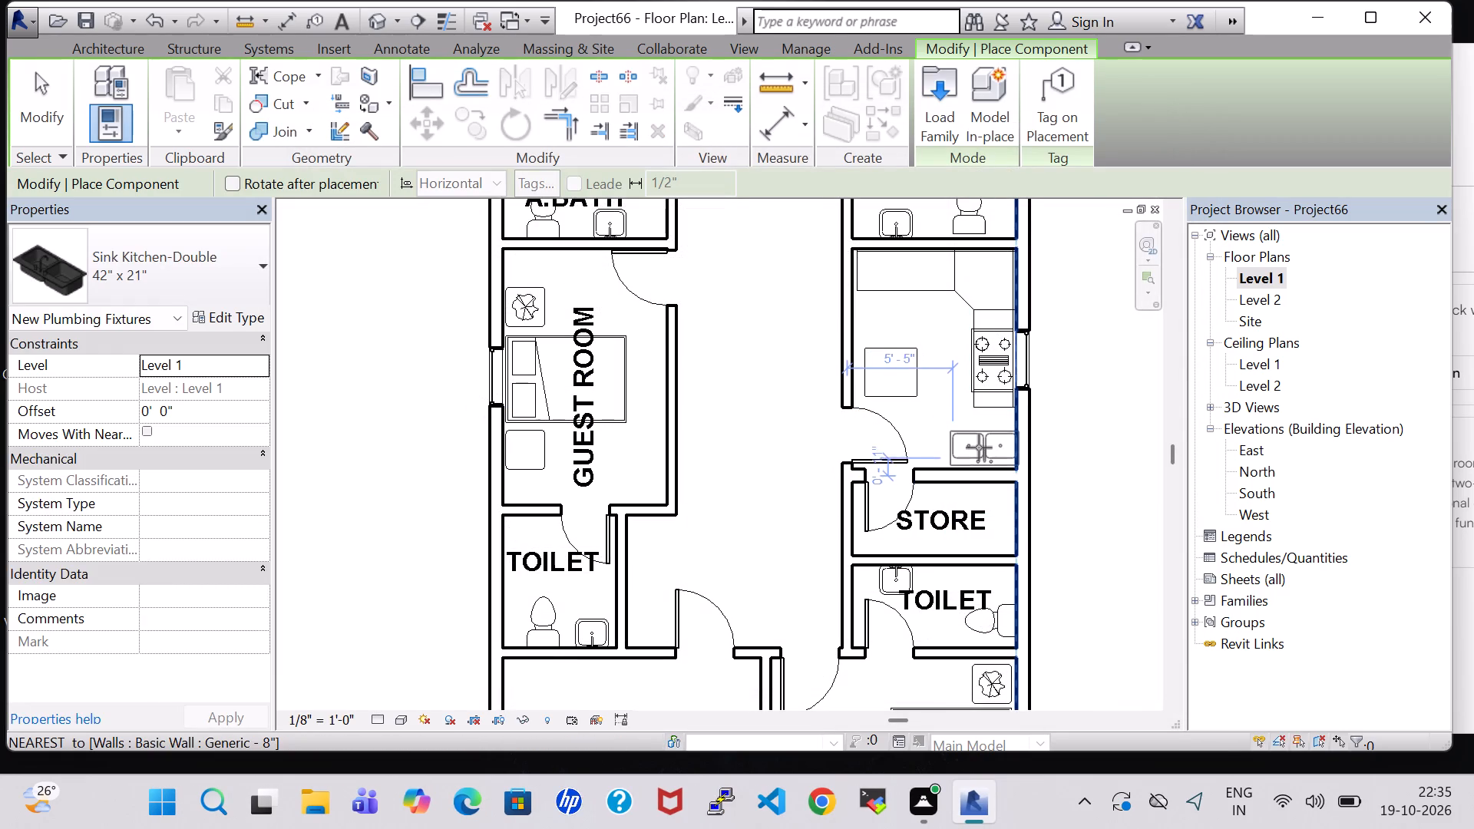
scroll(979, 448, "up", 2)
left_click(970, 448)
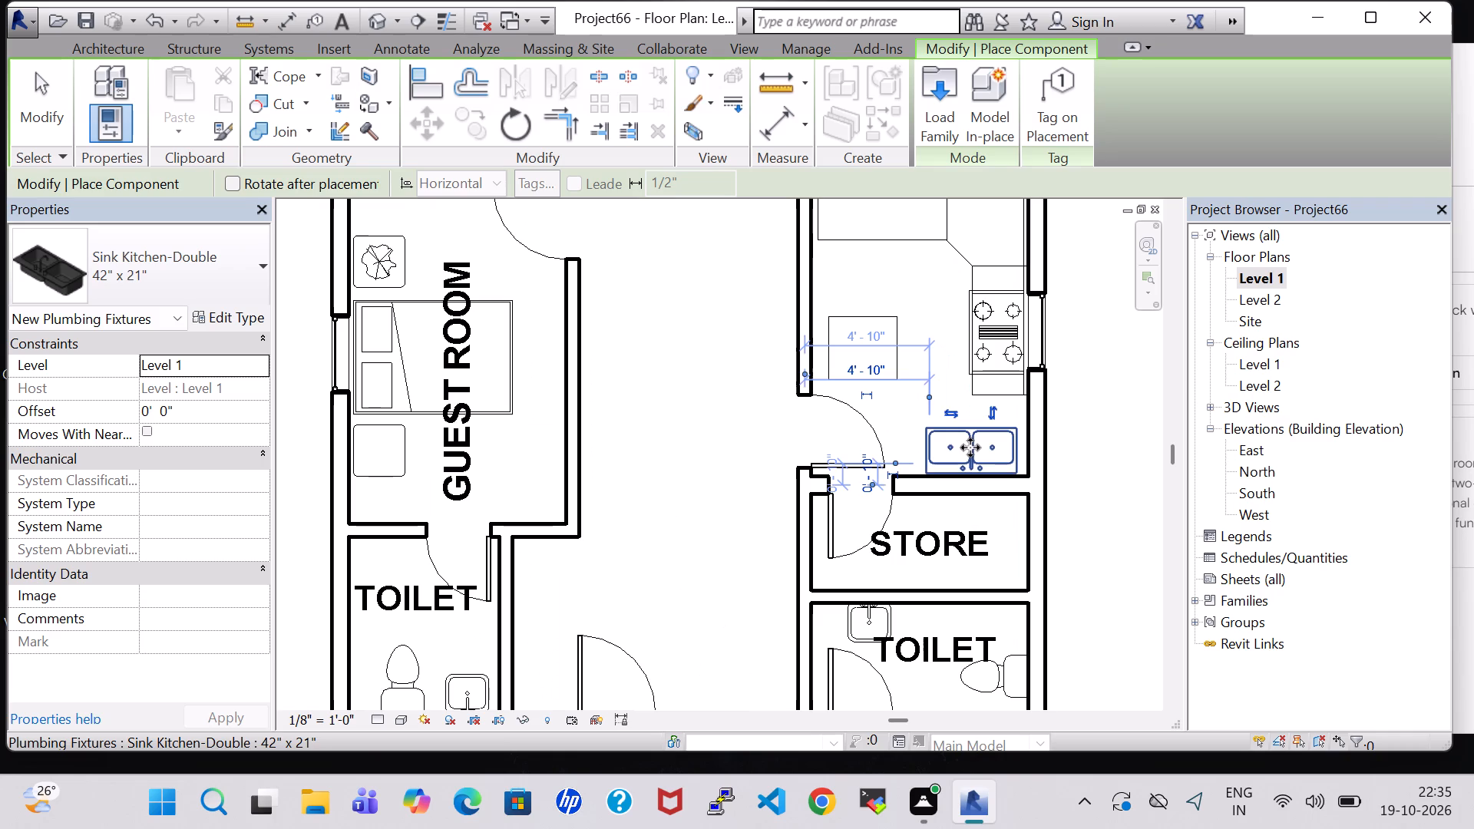
key("Escape")
key("Escape")
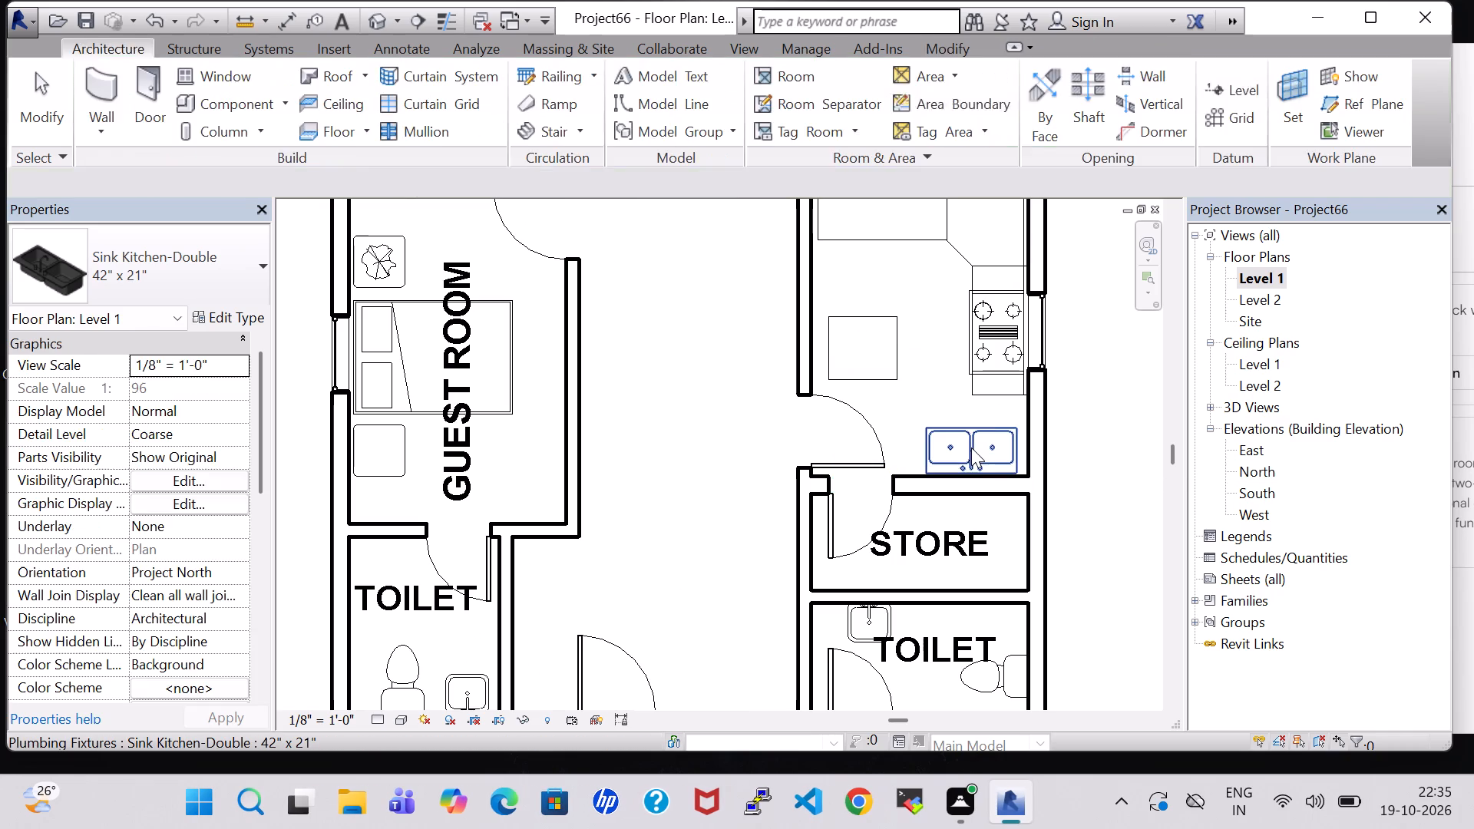
left_click(971, 448)
key("Up")
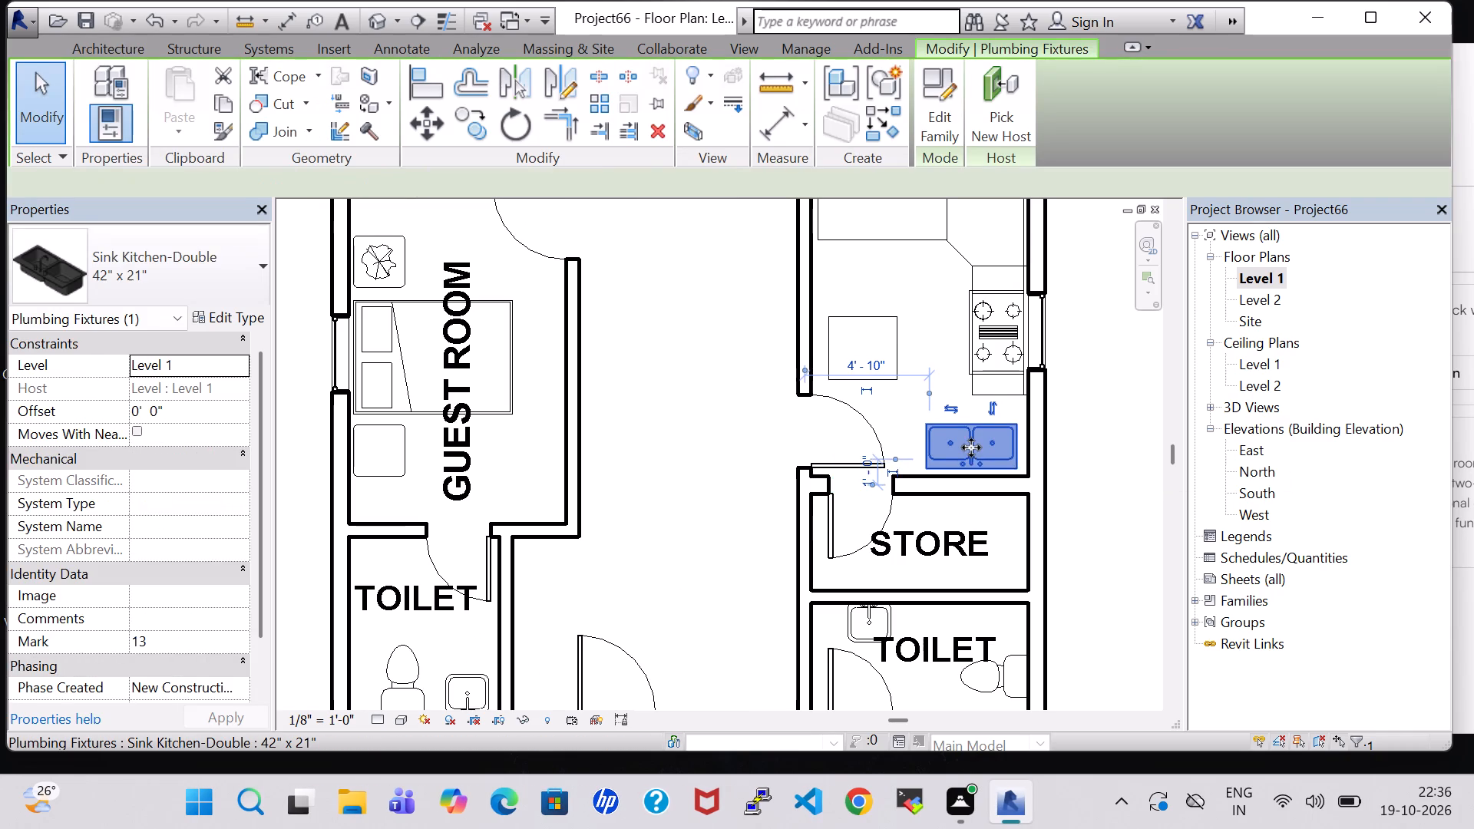
Nudge the double kitchen sink one increment south and two increments east, toward the room's southeast corner.
key("Down")
key("Right")
key("Right")
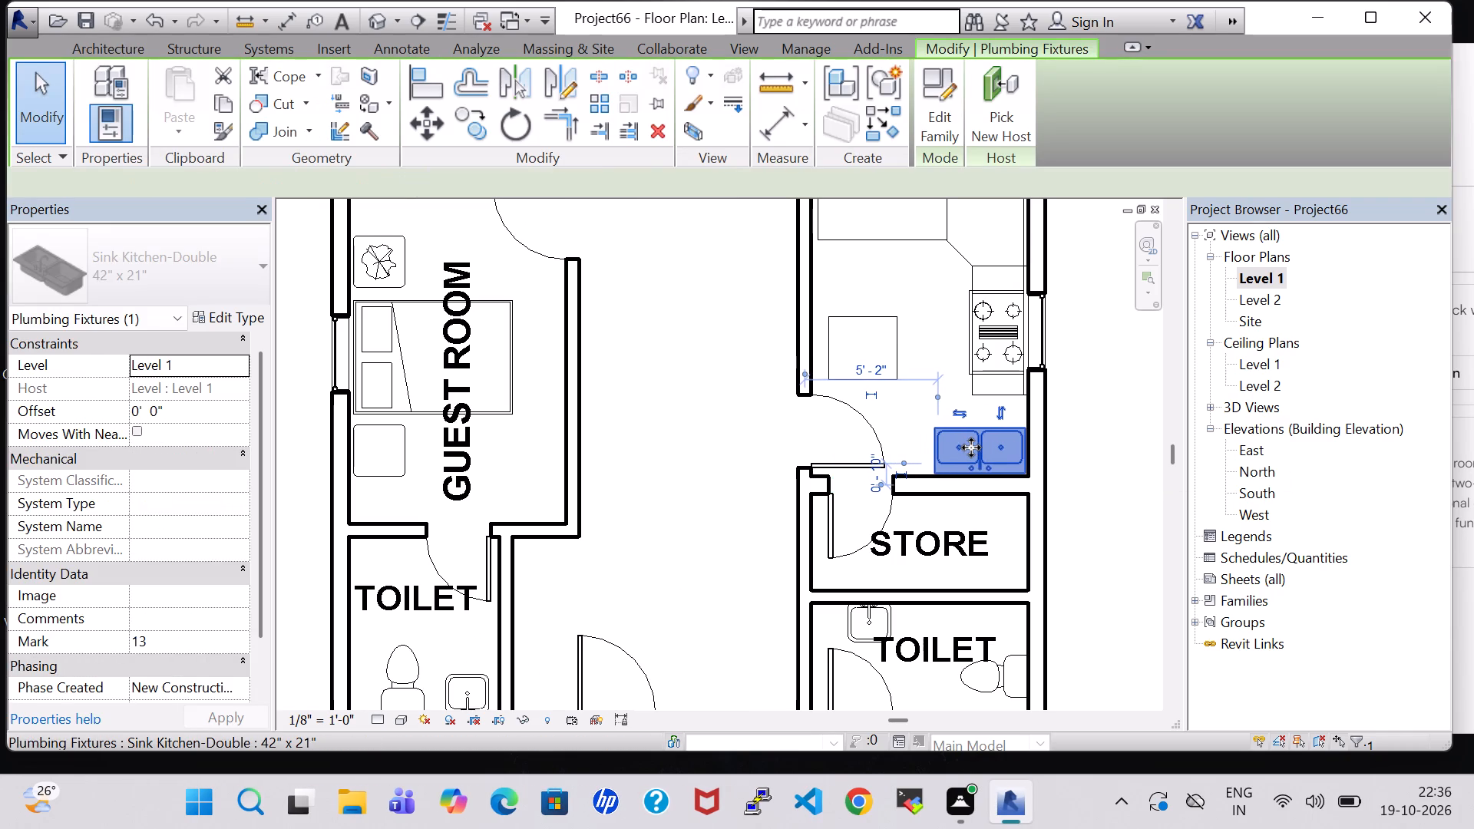
left_click(1108, 414)
Nudge the 30" x 32" refrigerator in the cooktop room one increment west, toward the corridor-side wall.
scroll(1106, 412, "down", 2)
scroll(785, 338, "down", 1)
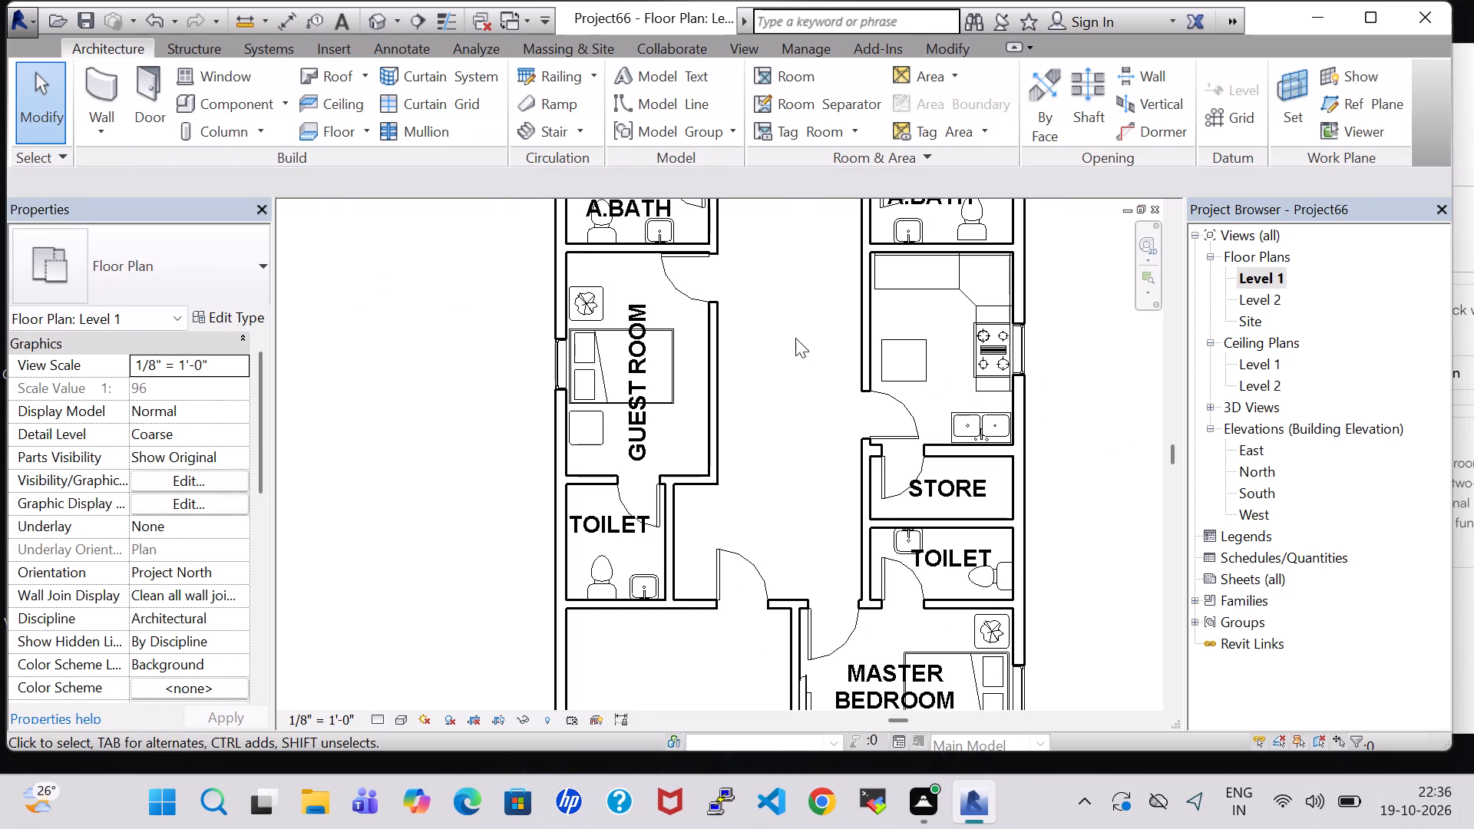
middle_click_drag(1060, 276, 1060, 283)
middle_click_drag(1059, 302, 1059, 314)
middle_click(1059, 314)
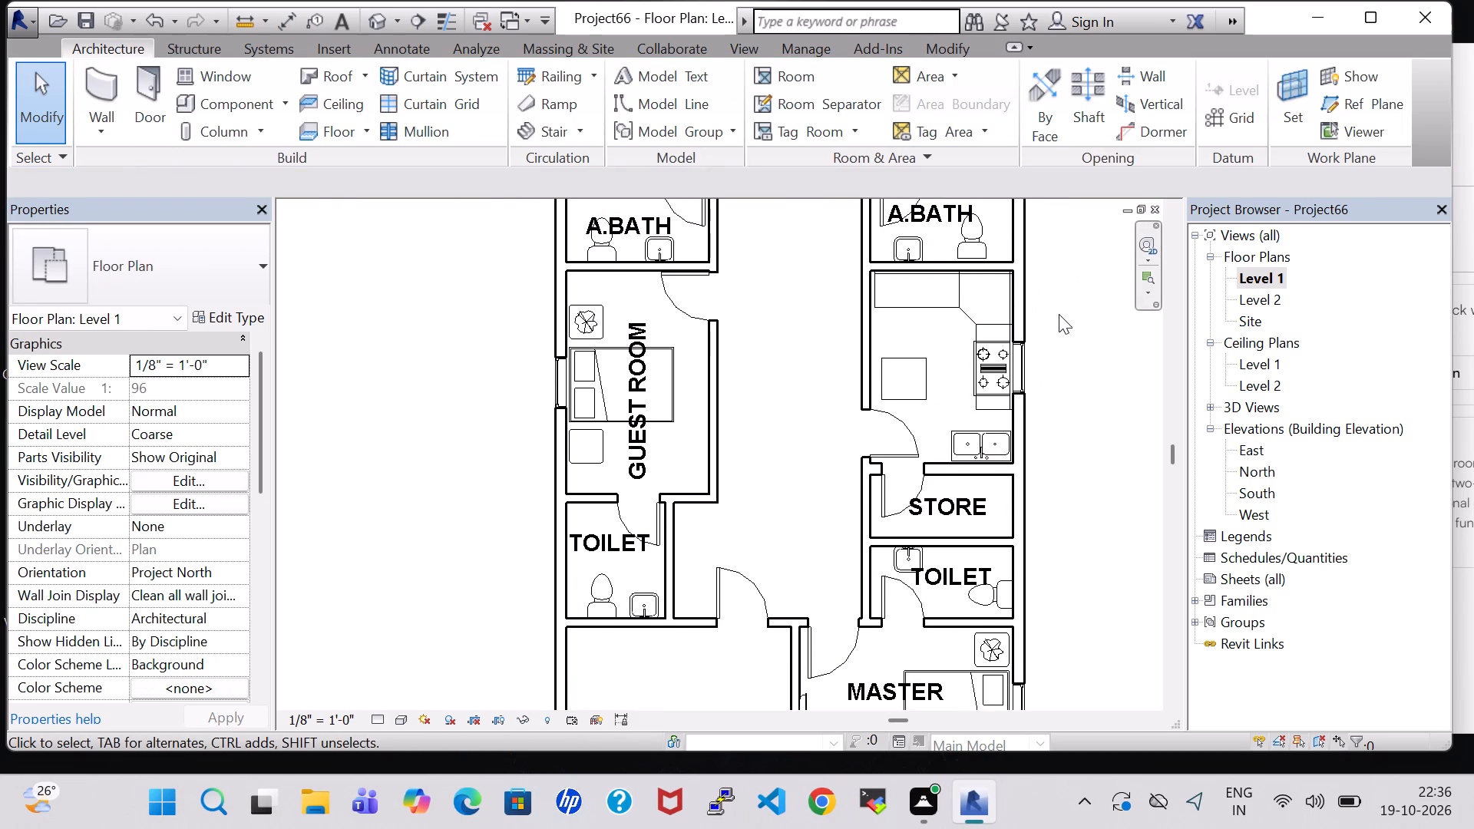
scroll(1059, 314, "down", 1)
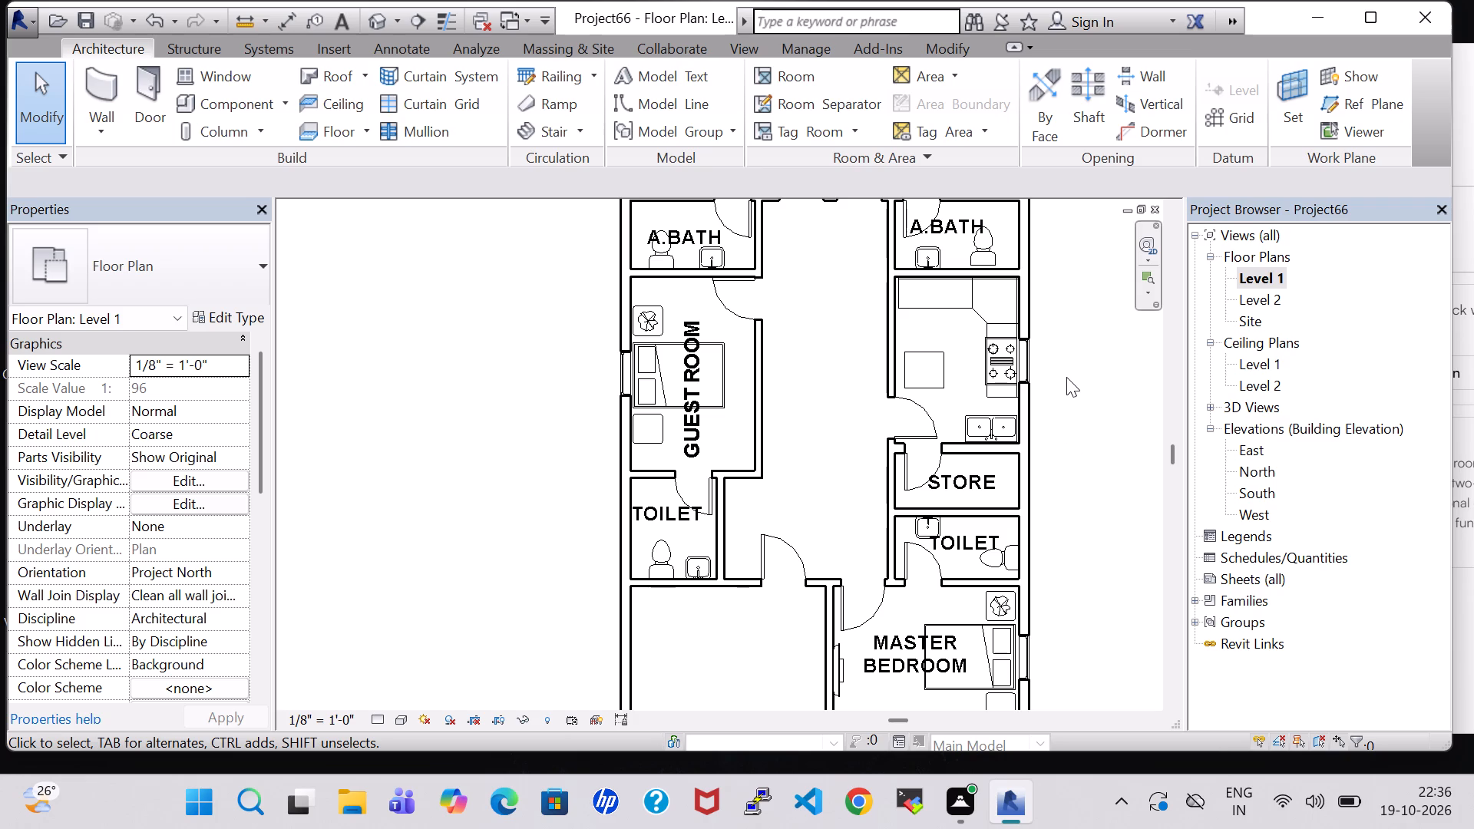
left_click(913, 366)
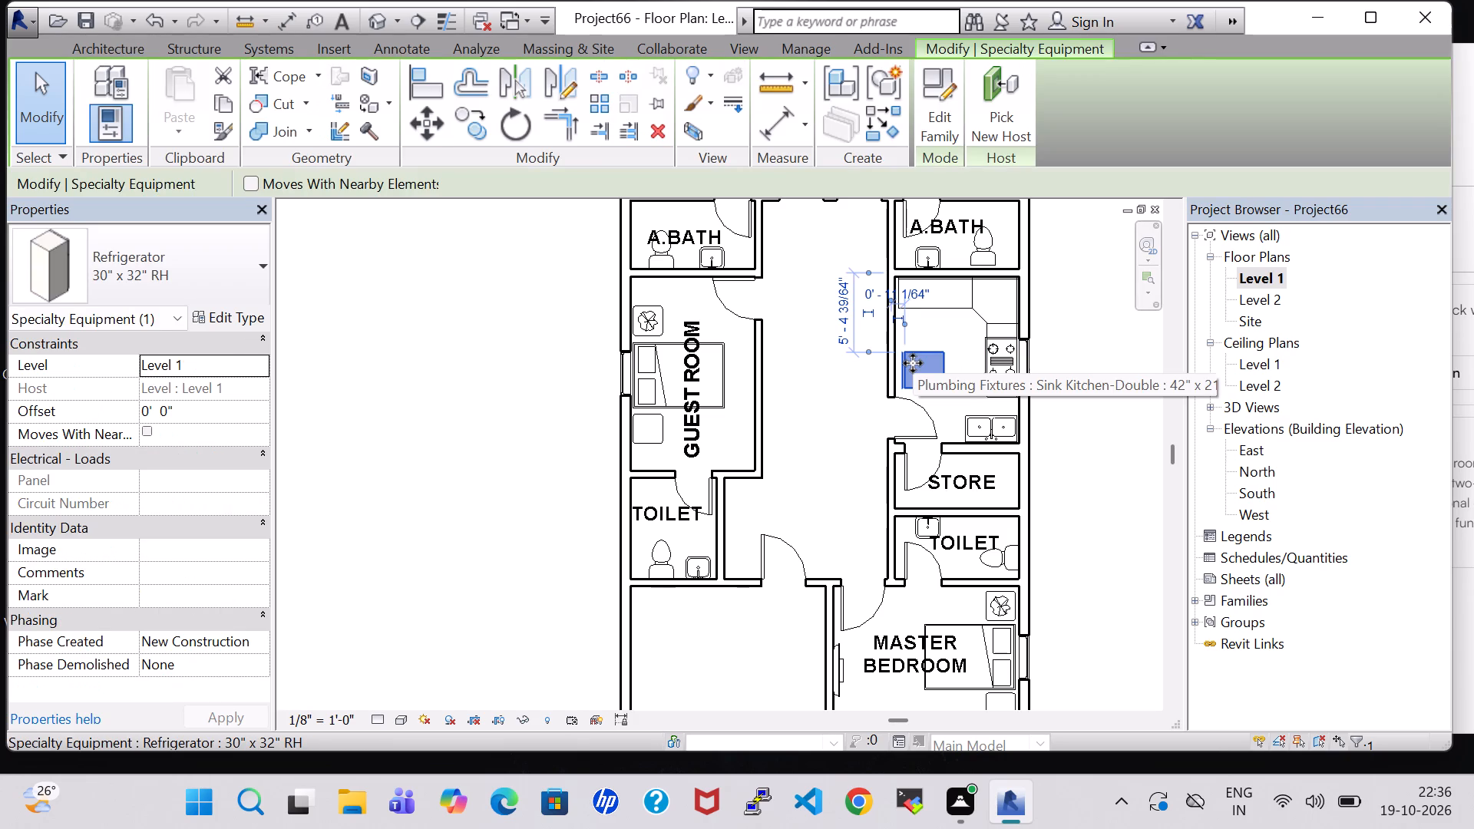
key("Left")
left_click(1086, 436)
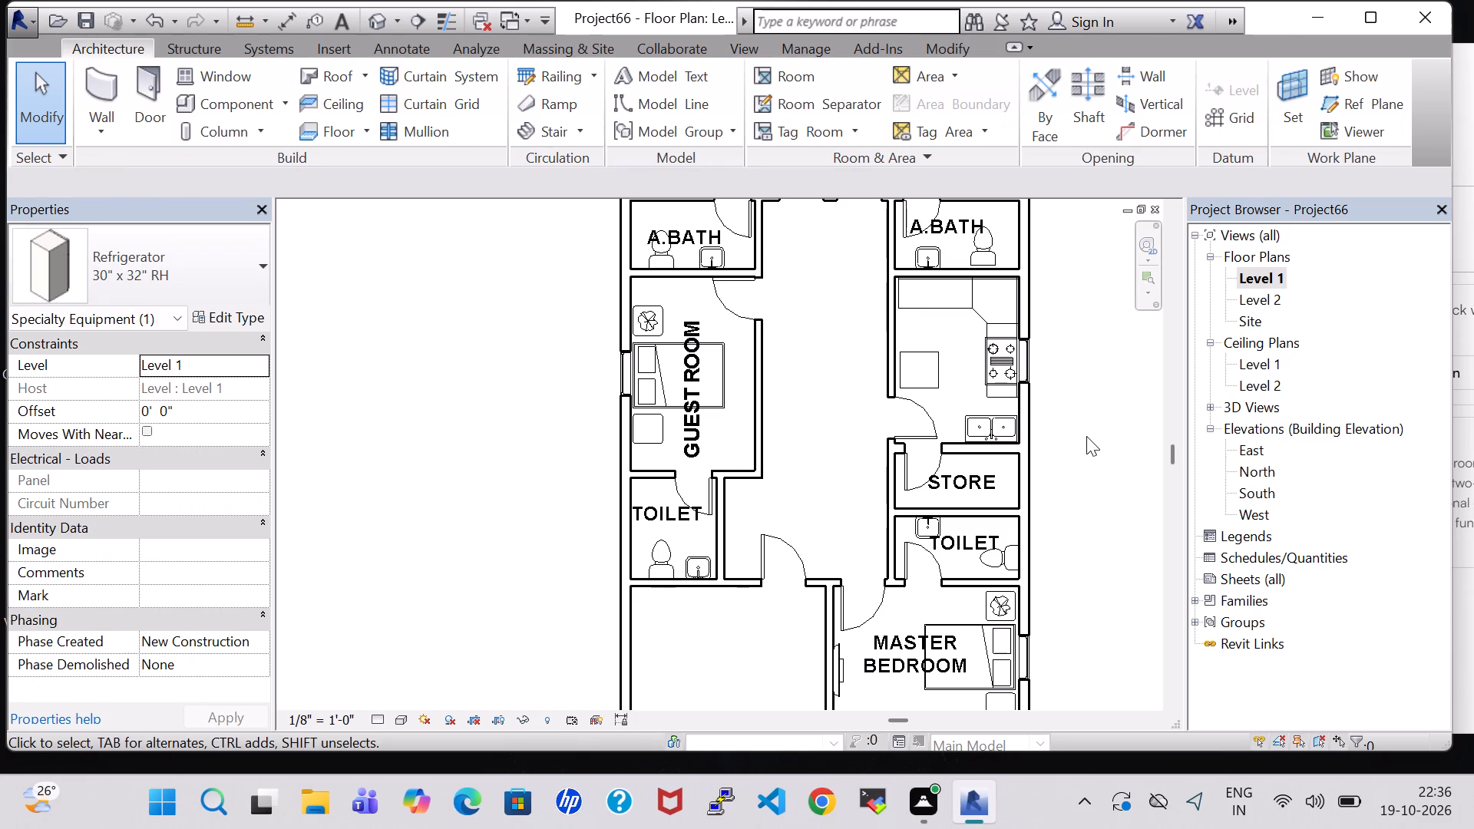
Place a tagged room in the space with the cooktop and double sink, and name it KITCHEN.
left_click(774, 68)
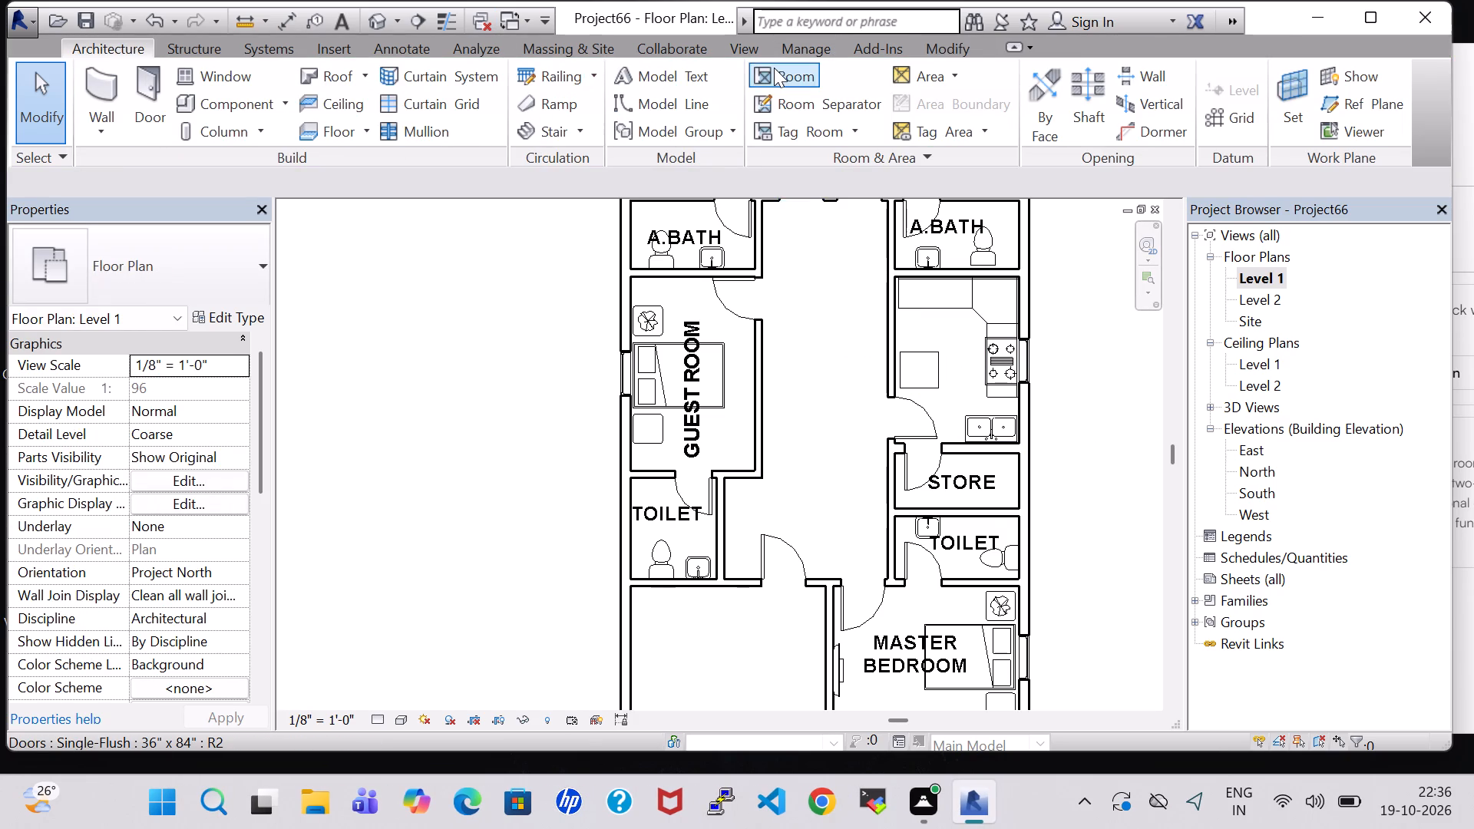
left_click(955, 371)
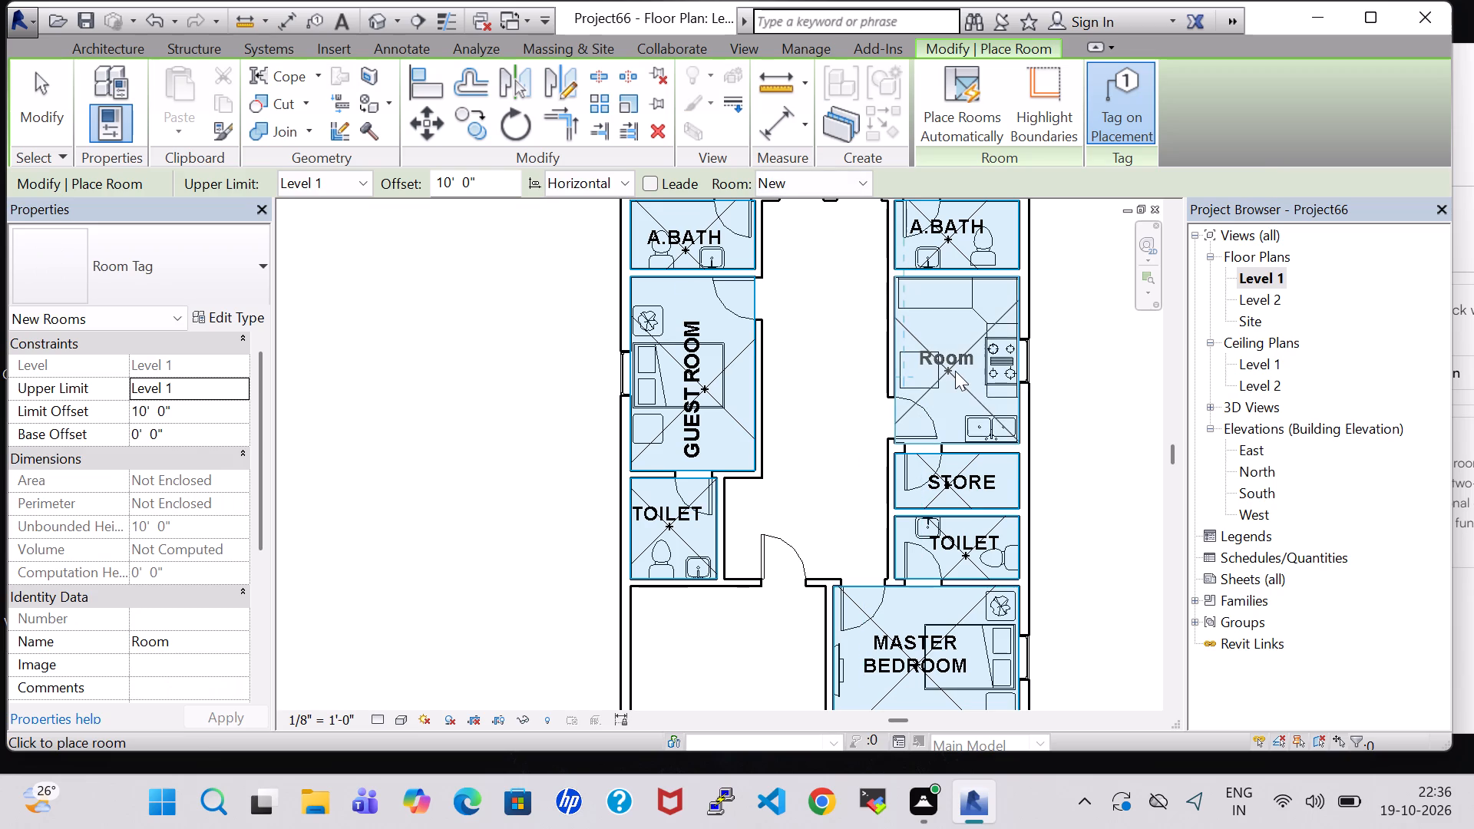
key("Escape")
key("Escape")
double_click(956, 359)
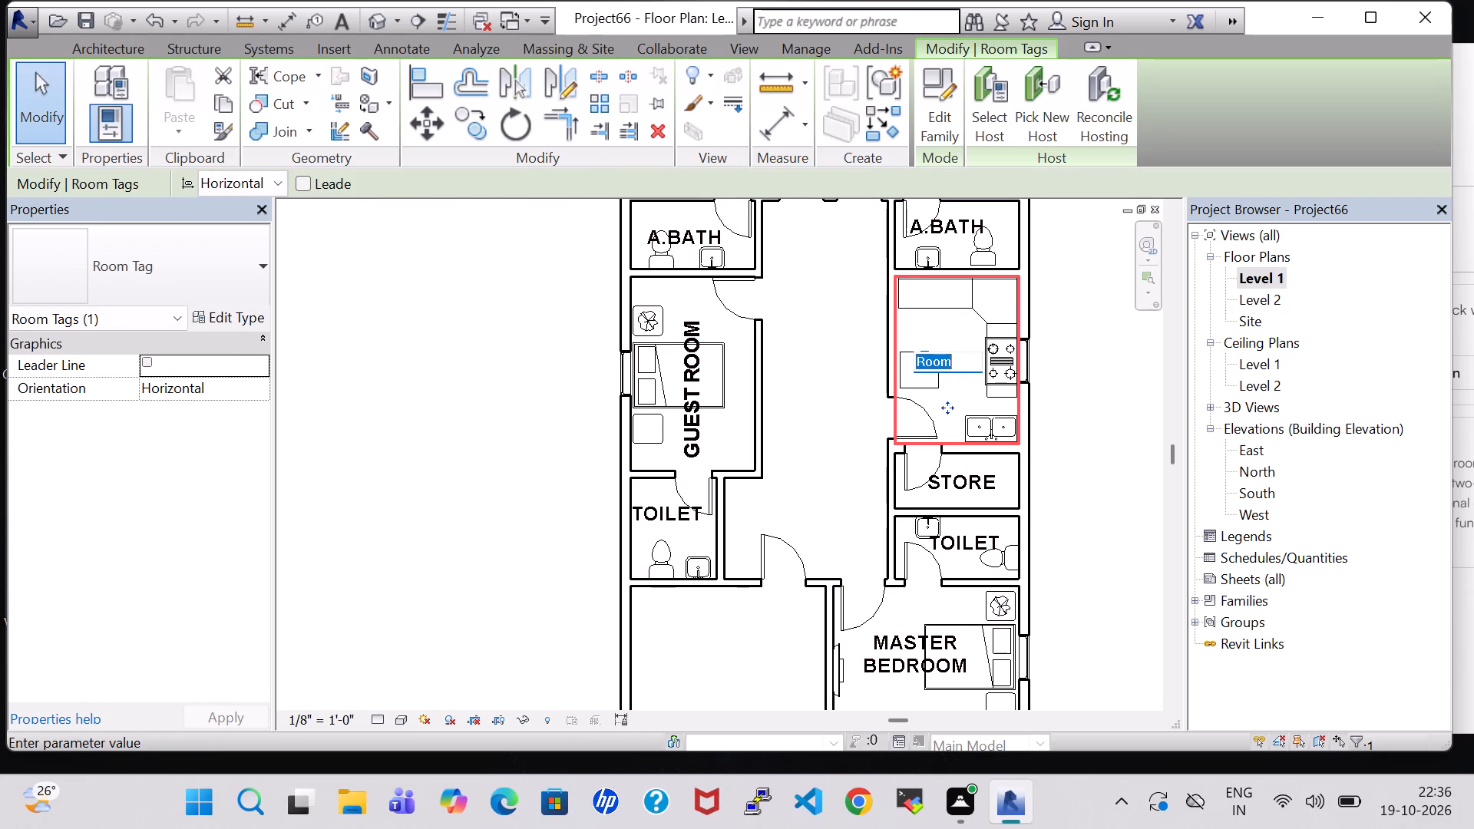
key("BackSpace")
type("KITCHEM")
key("BackSpace")
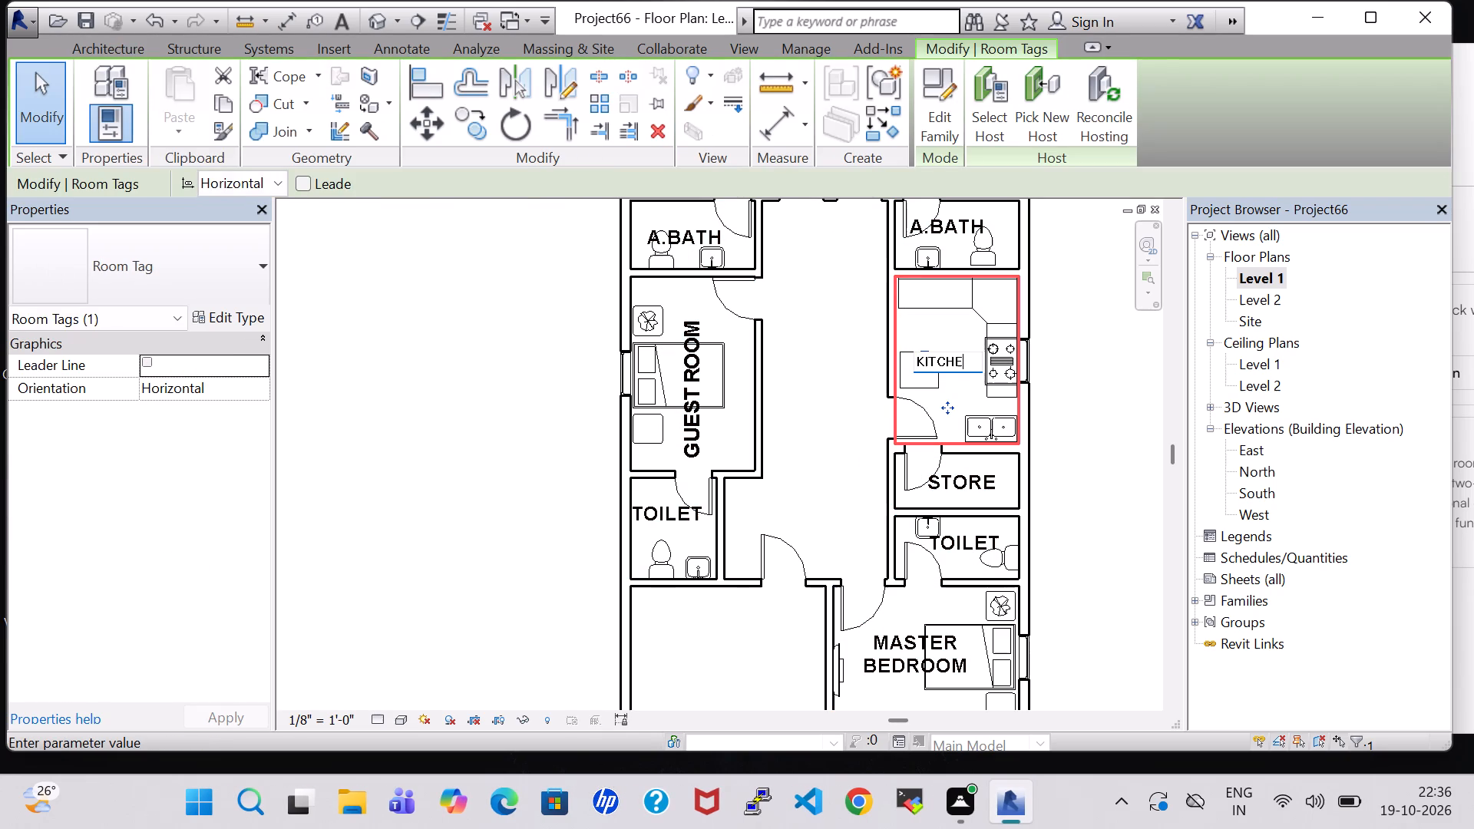
key("n")
key("Return")
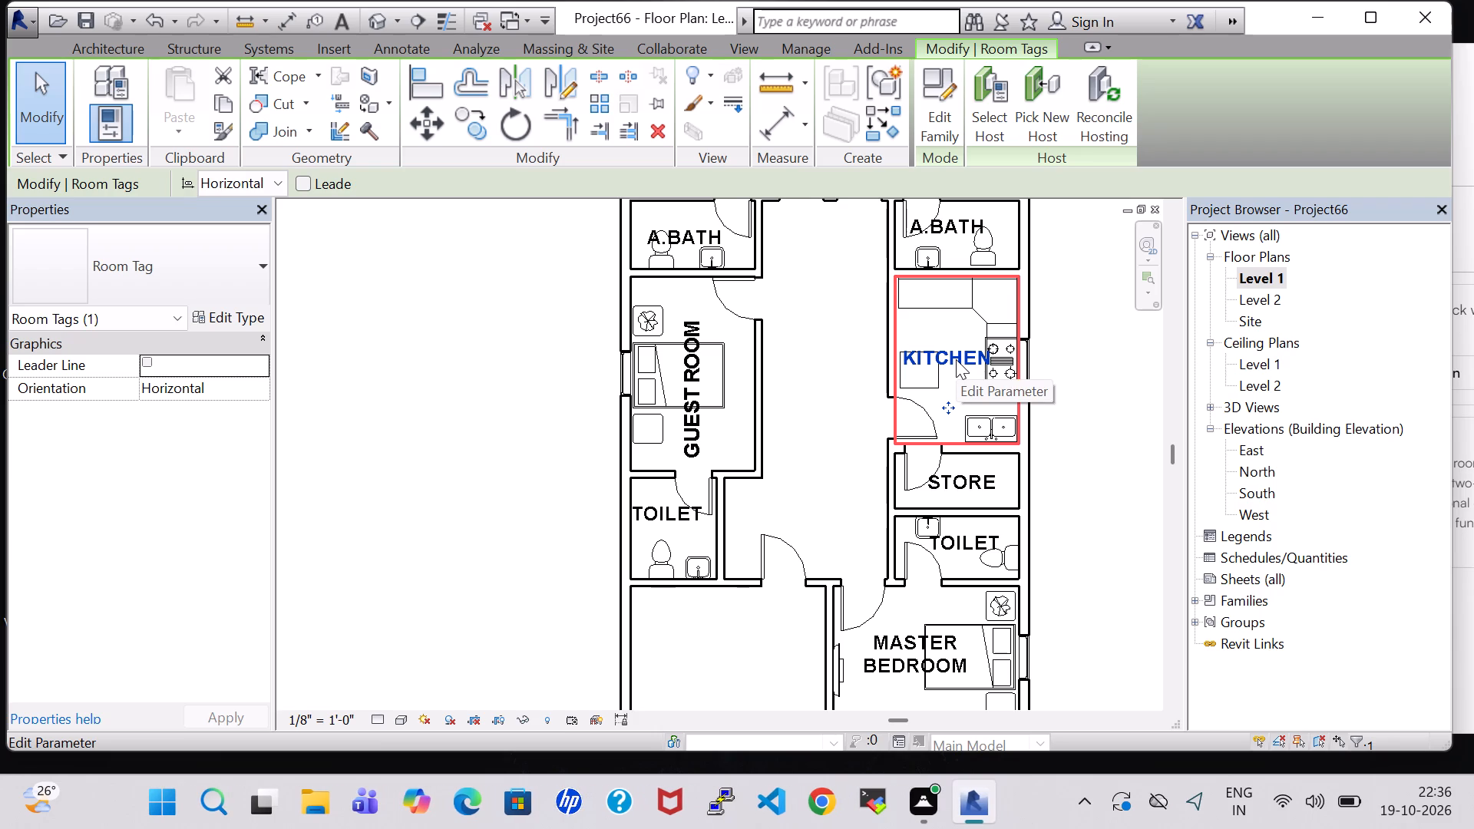
left_click(815, 332)
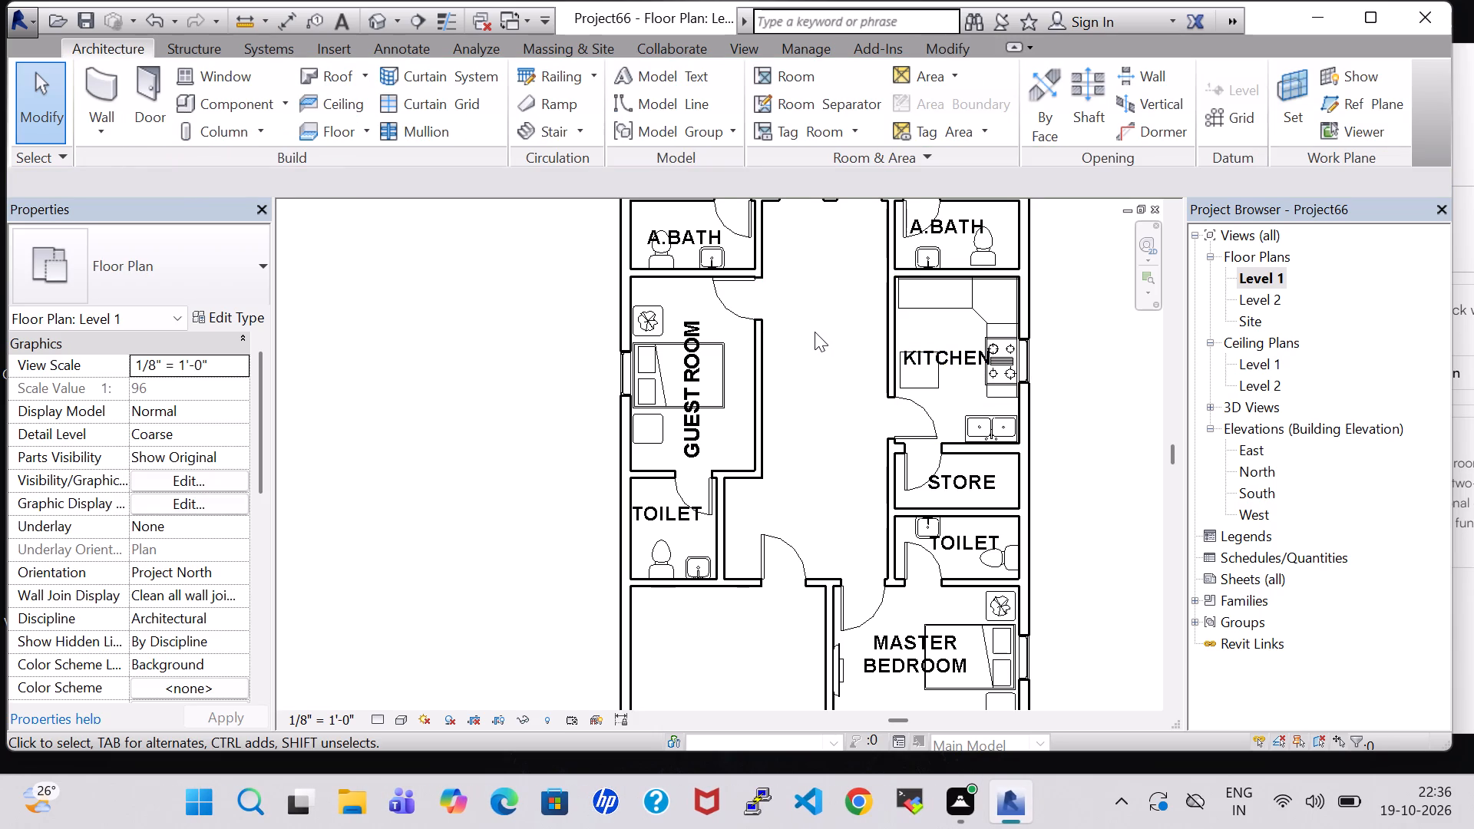
Browse the Specialty Equipment family library, including its Domestic and Fire Protection folders, for an item to load.
left_click(230, 111)
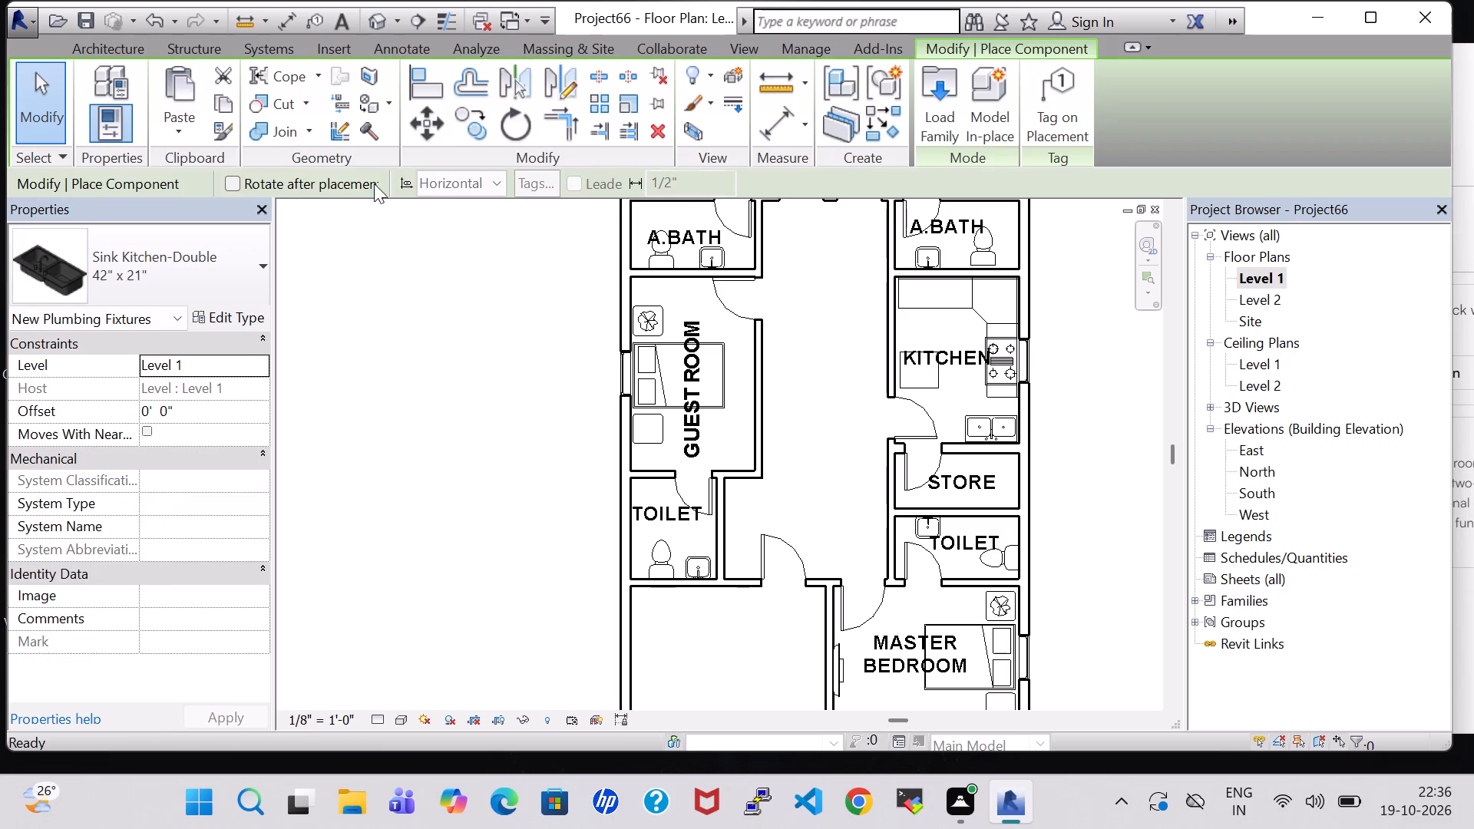
left_click(946, 106)
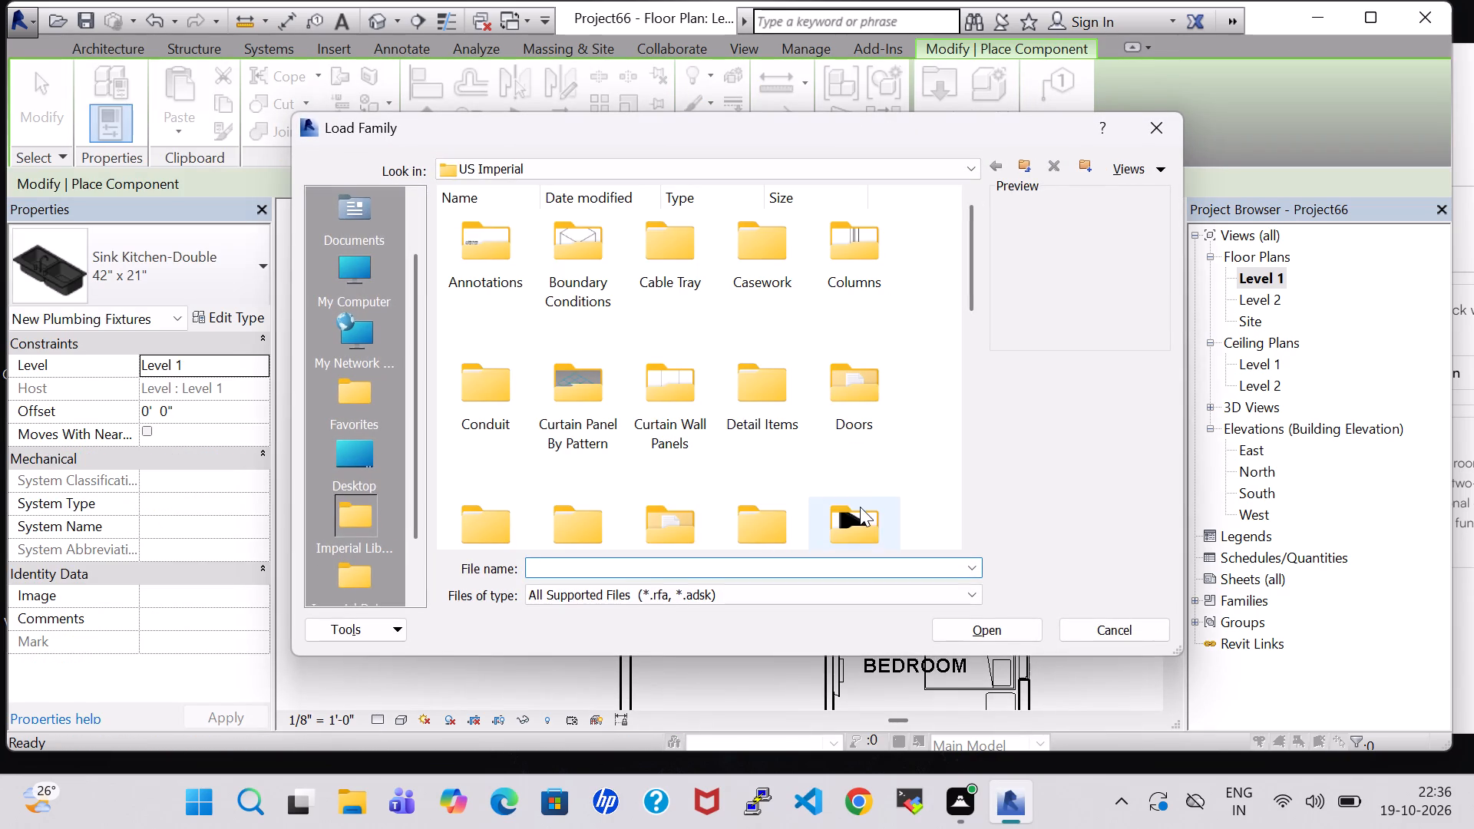
left_click(860, 508)
key("s")
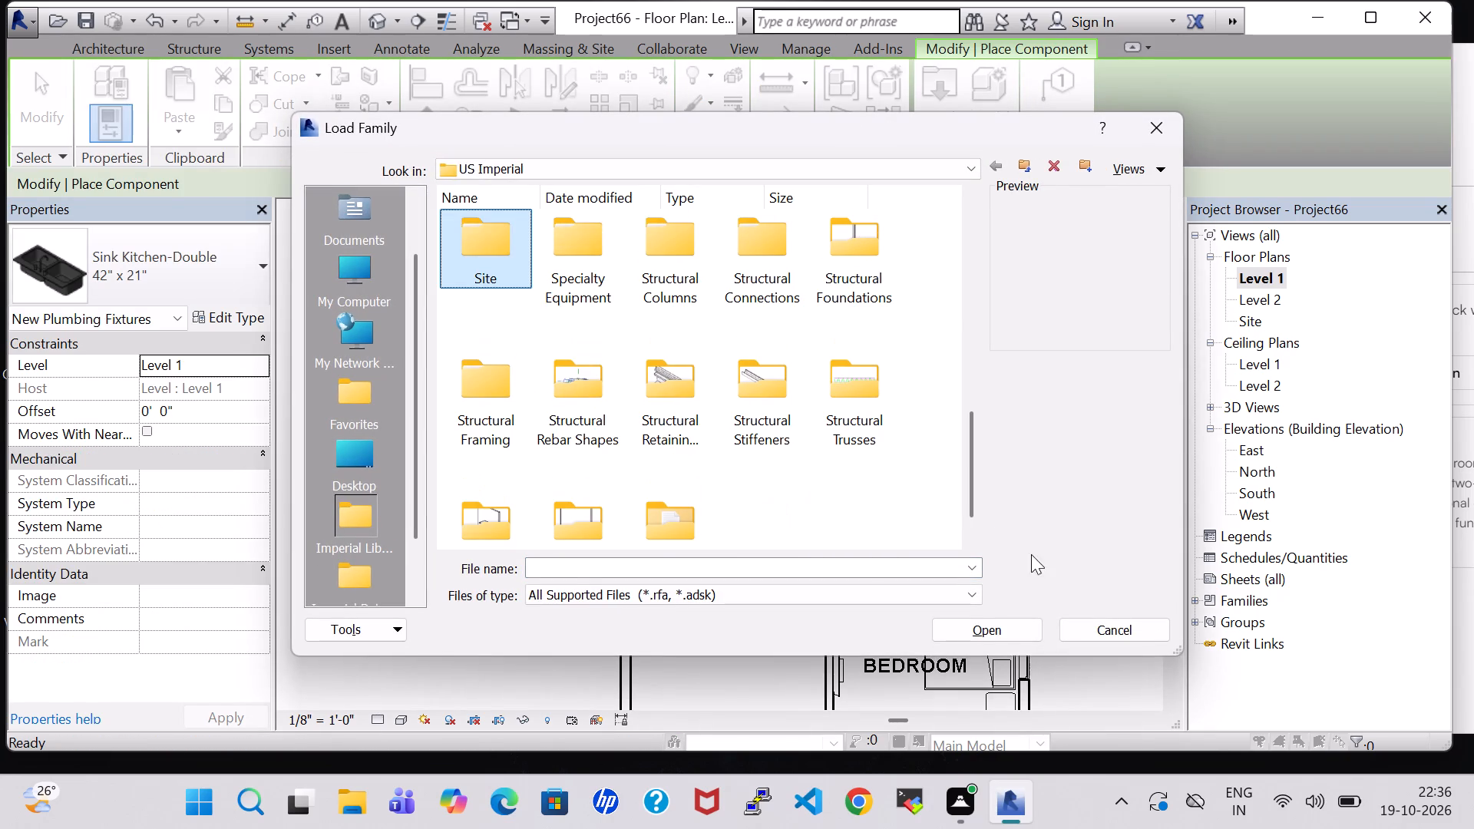
double_click(567, 223)
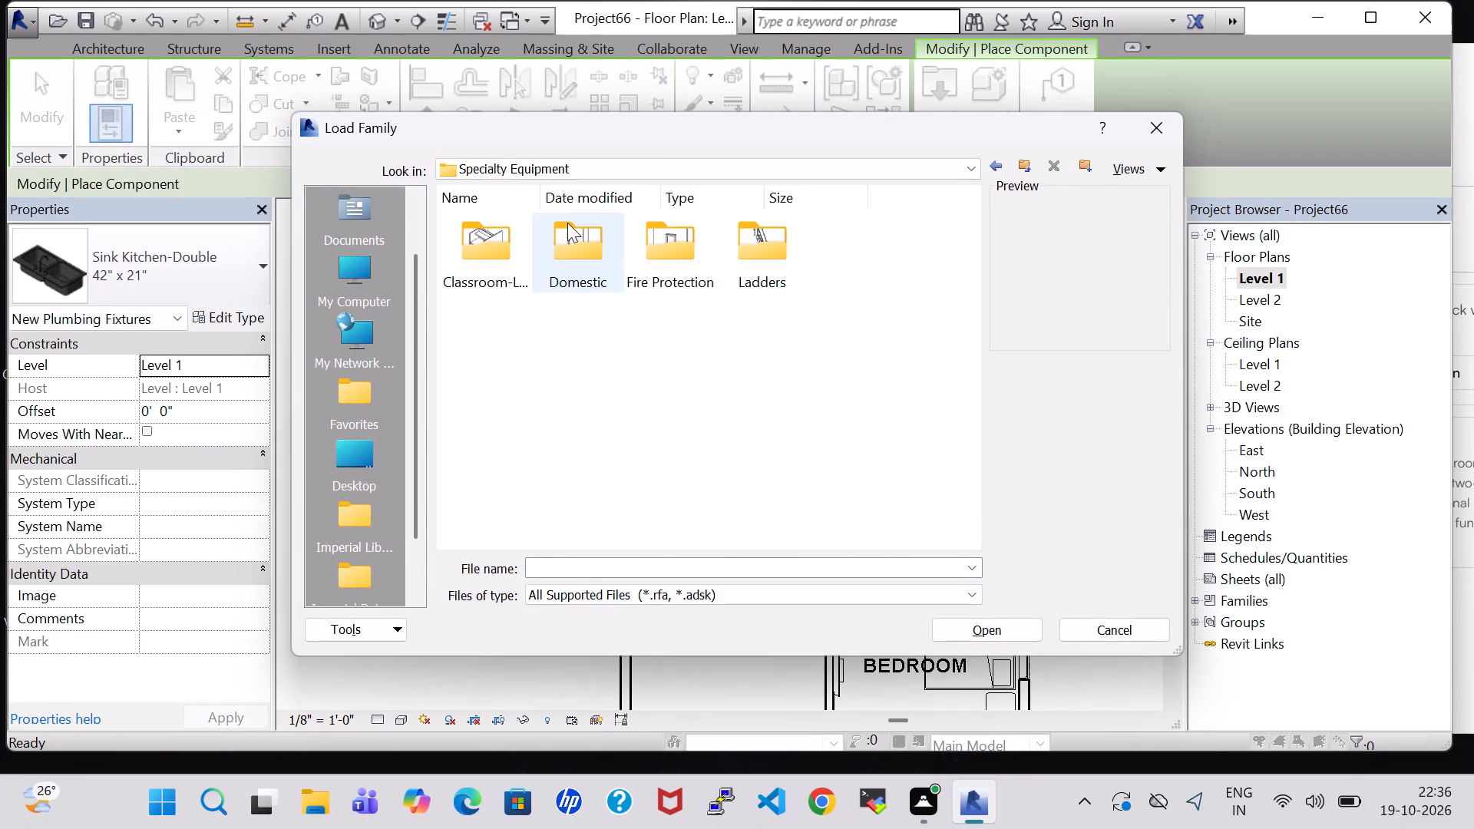
double_click(583, 227)
scroll(661, 249, "down", 2)
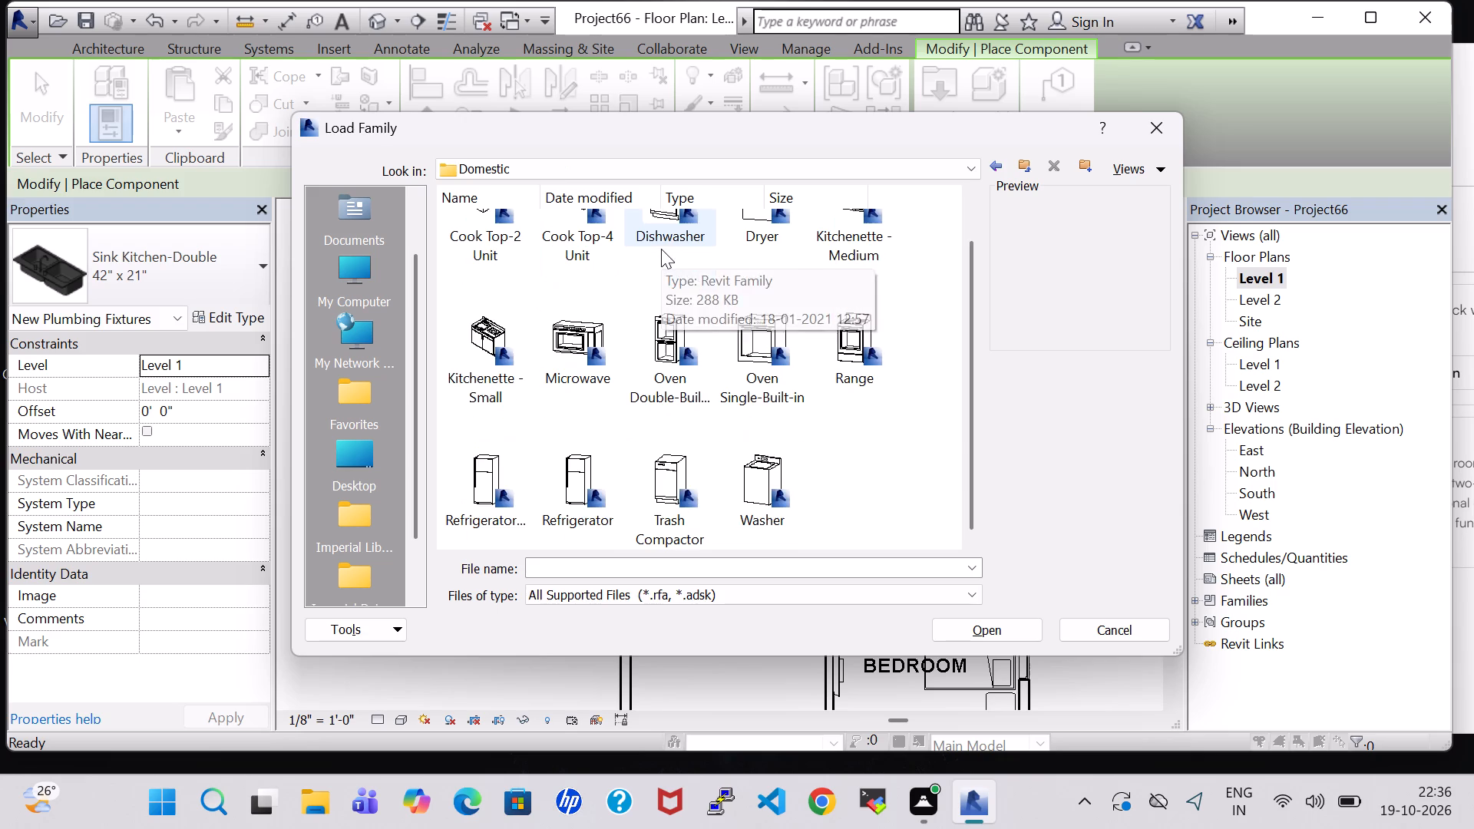
left_click(990, 170)
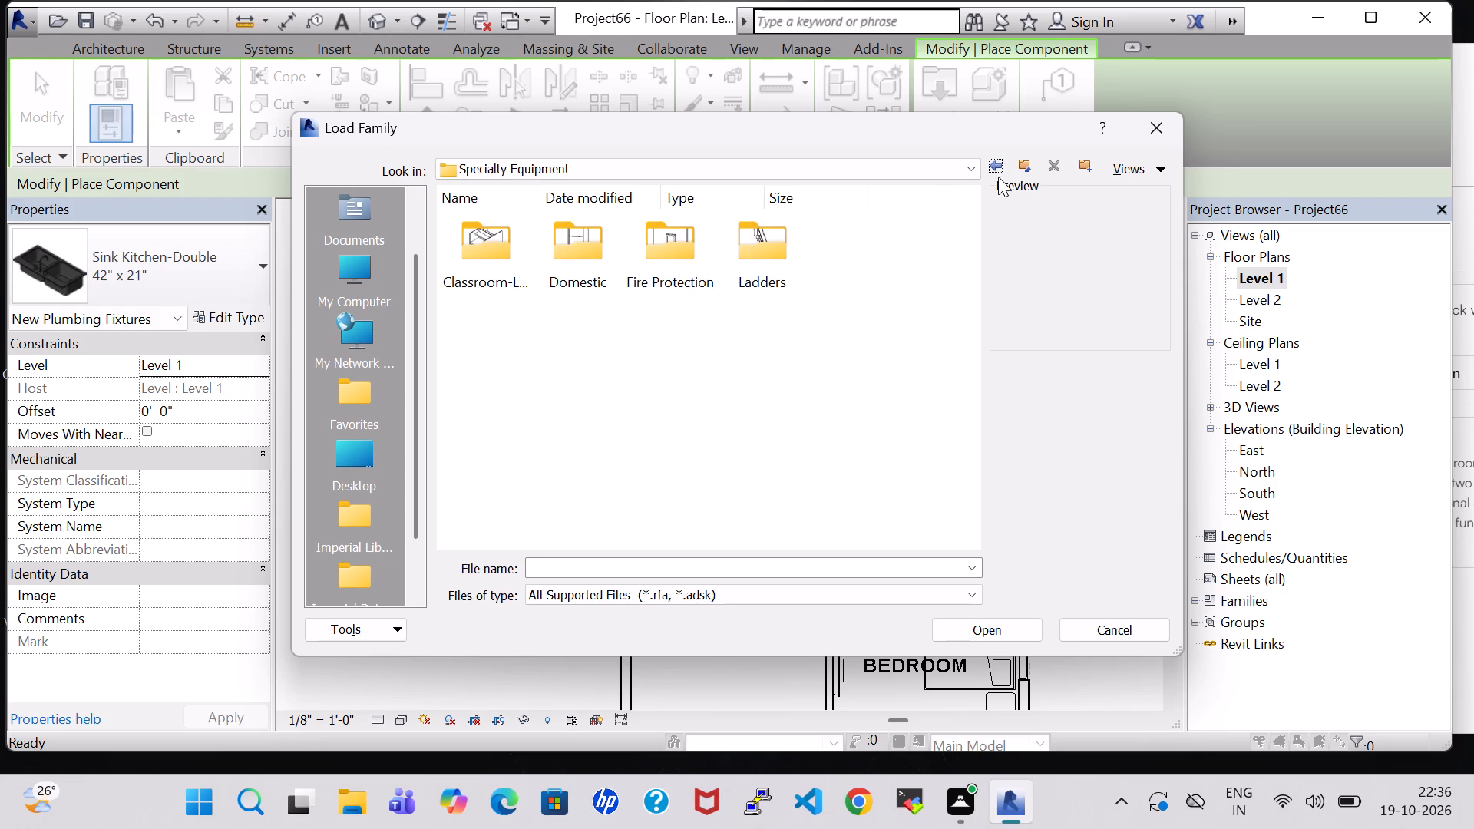
double_click(684, 243)
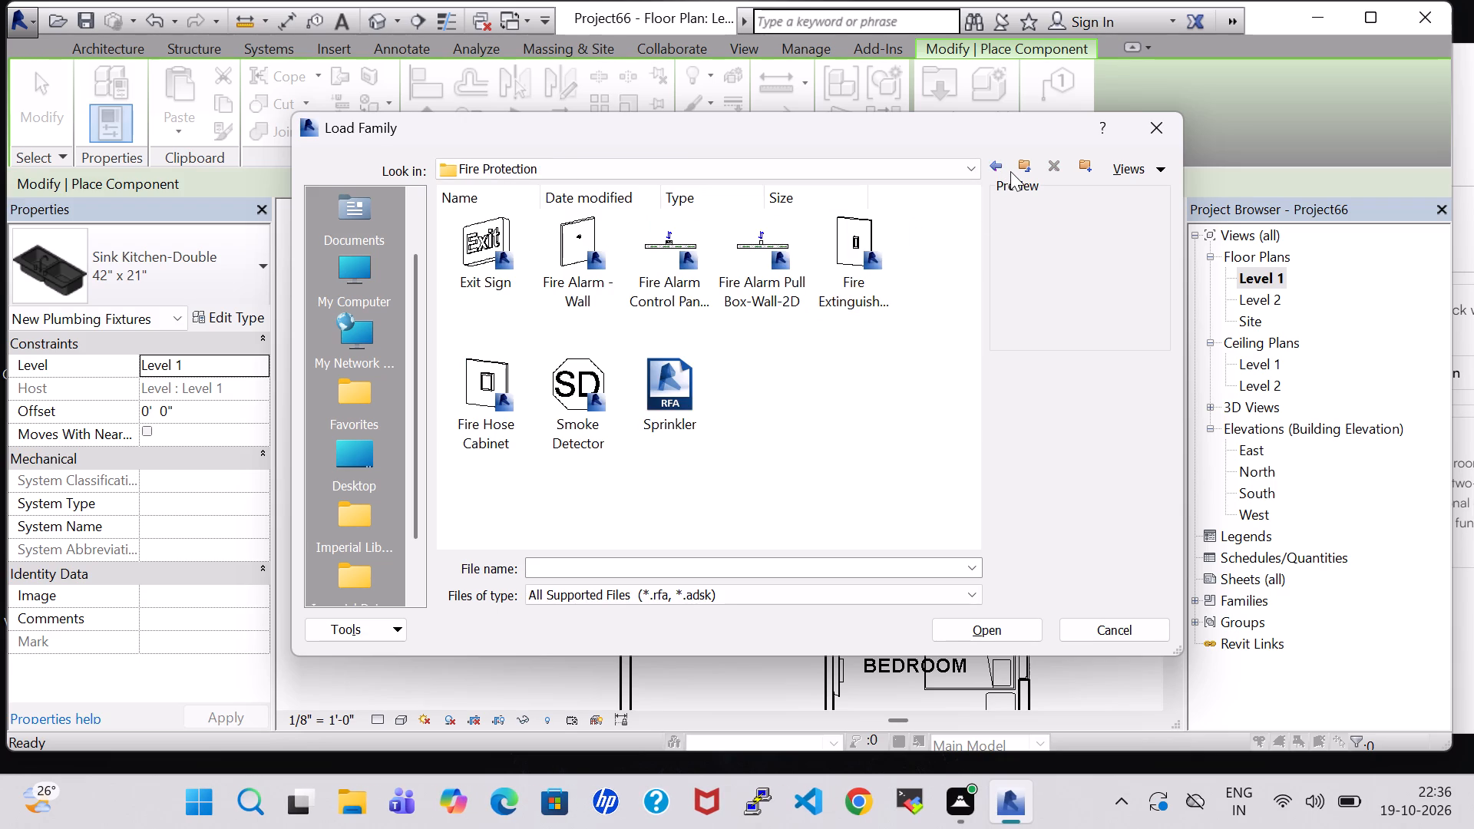
left_click(990, 163)
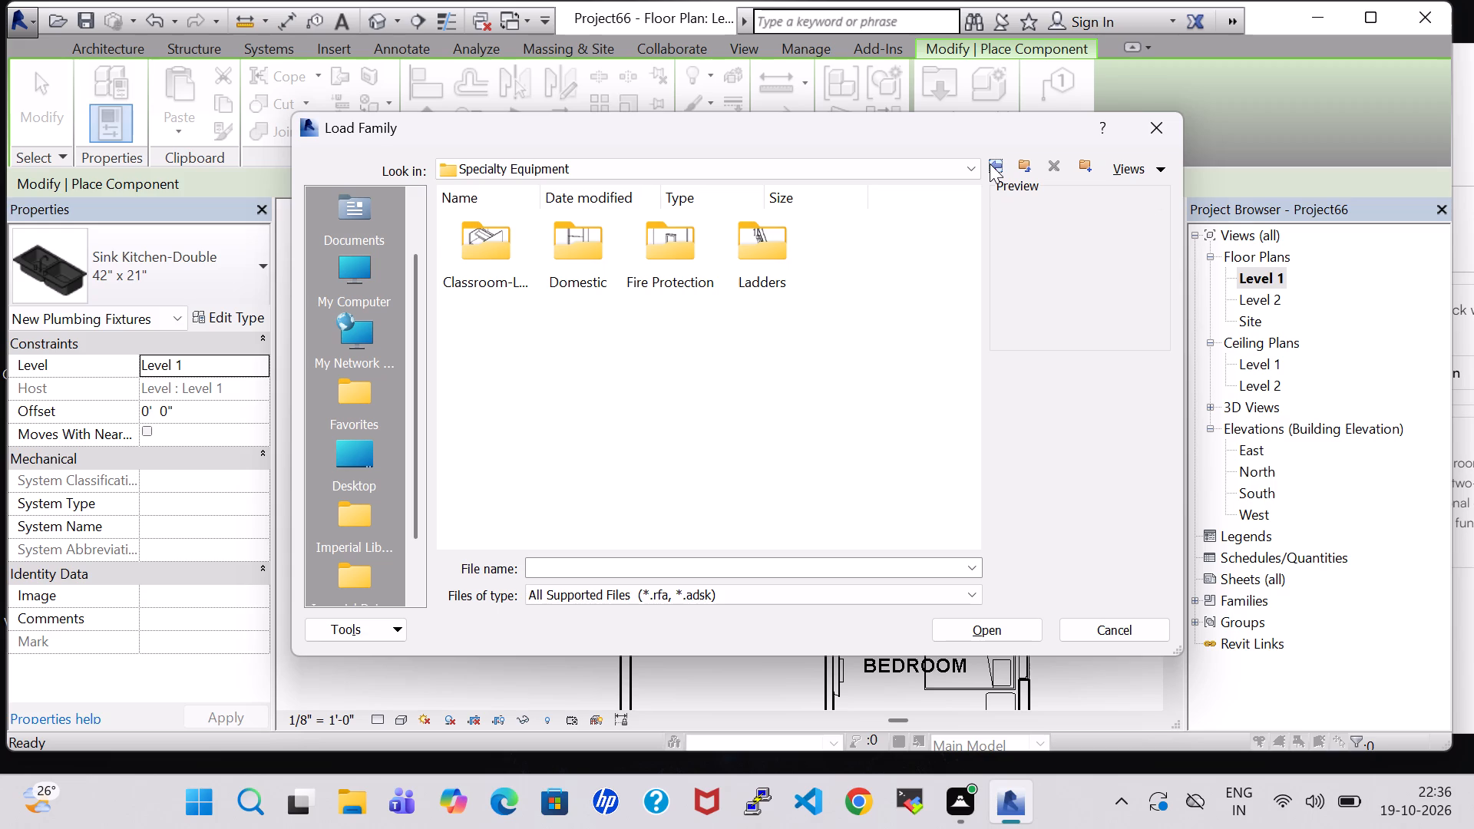
left_click(990, 163)
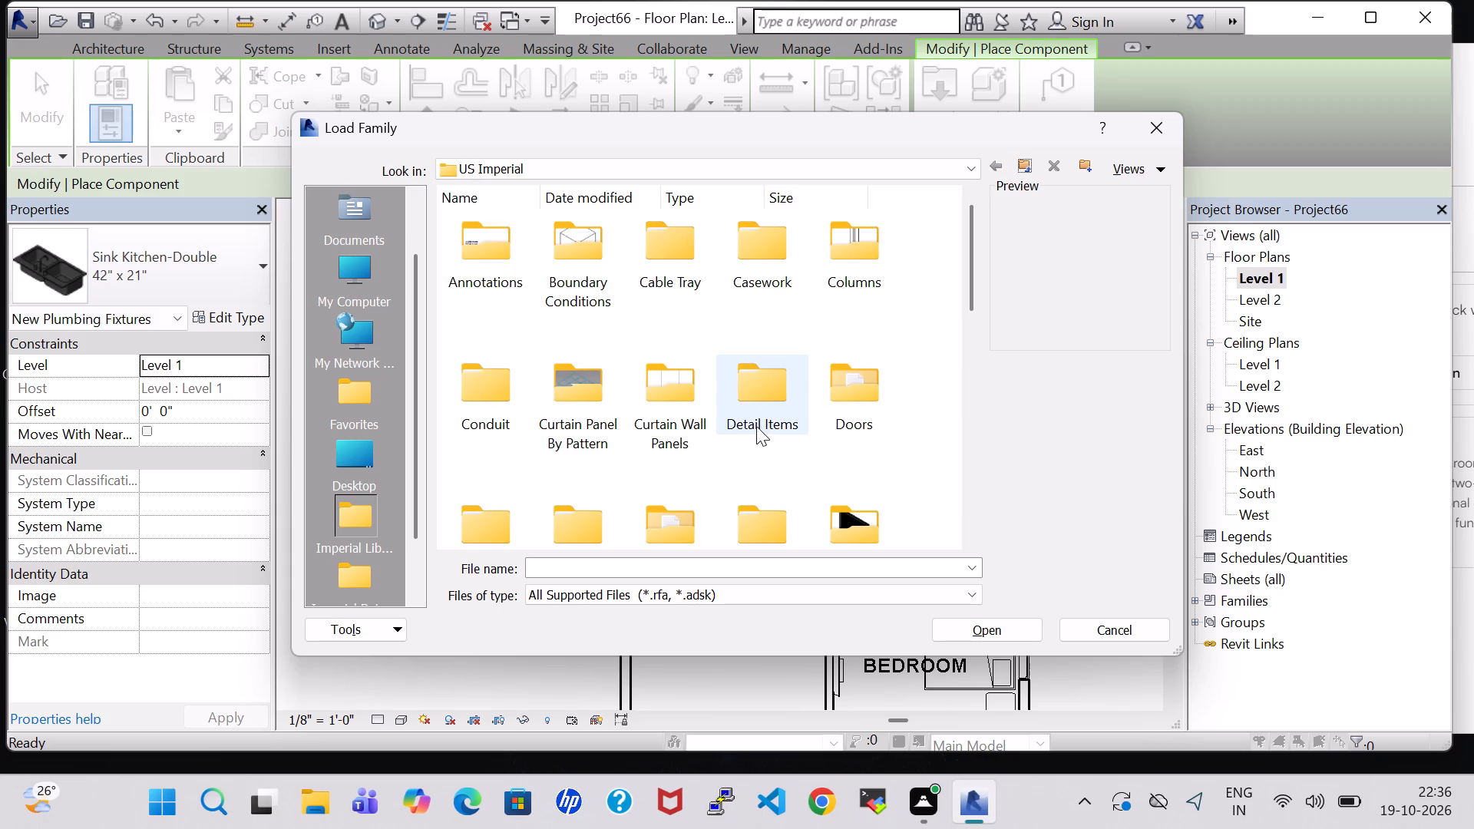
Load the Shelving family from the US Imperial library's Furniture, Storage folder.
scroll(756, 428, "down", 1)
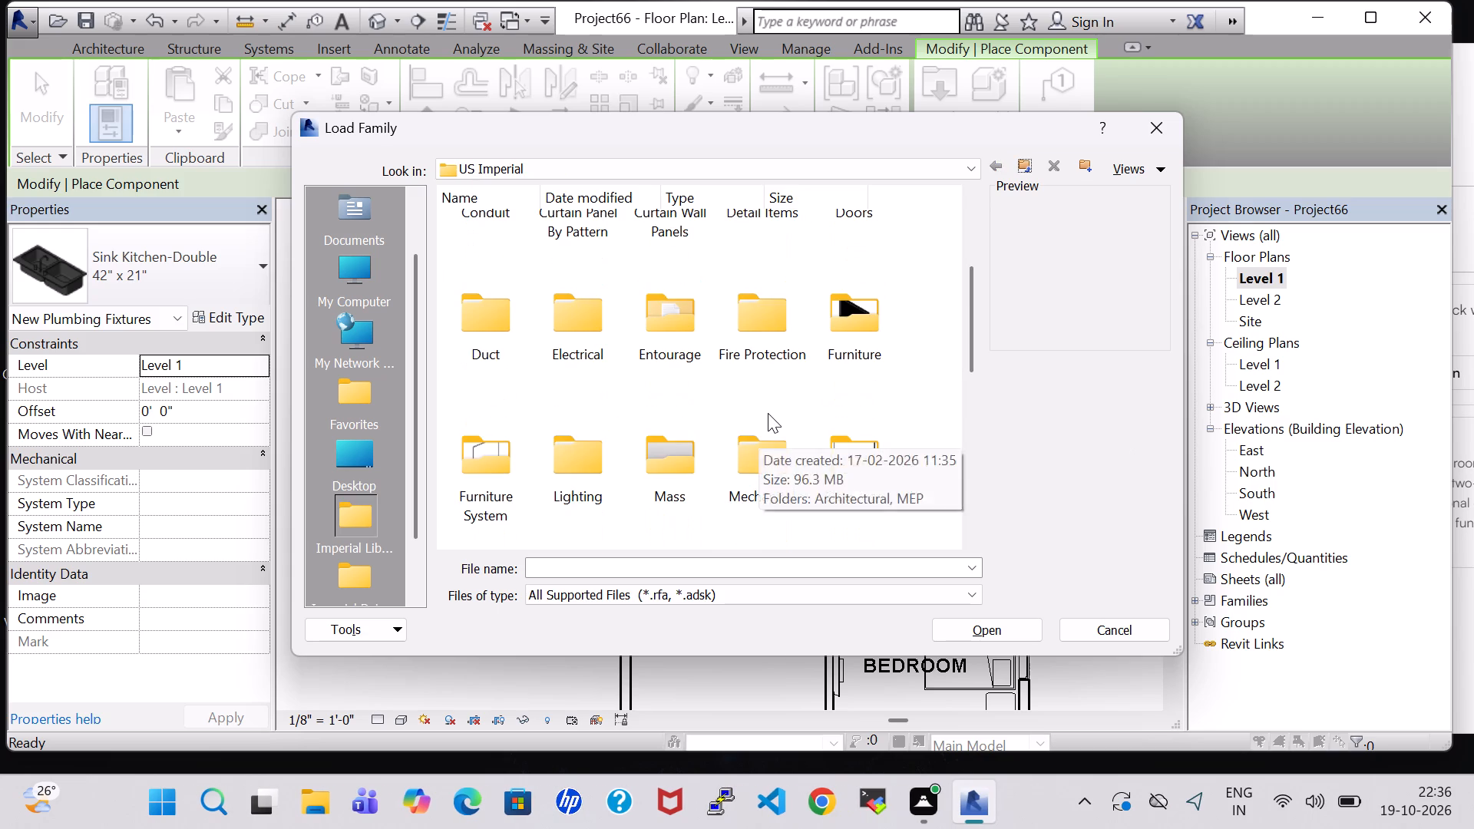
scroll(768, 407, "down", 1)
scroll(768, 407, "up", 1)
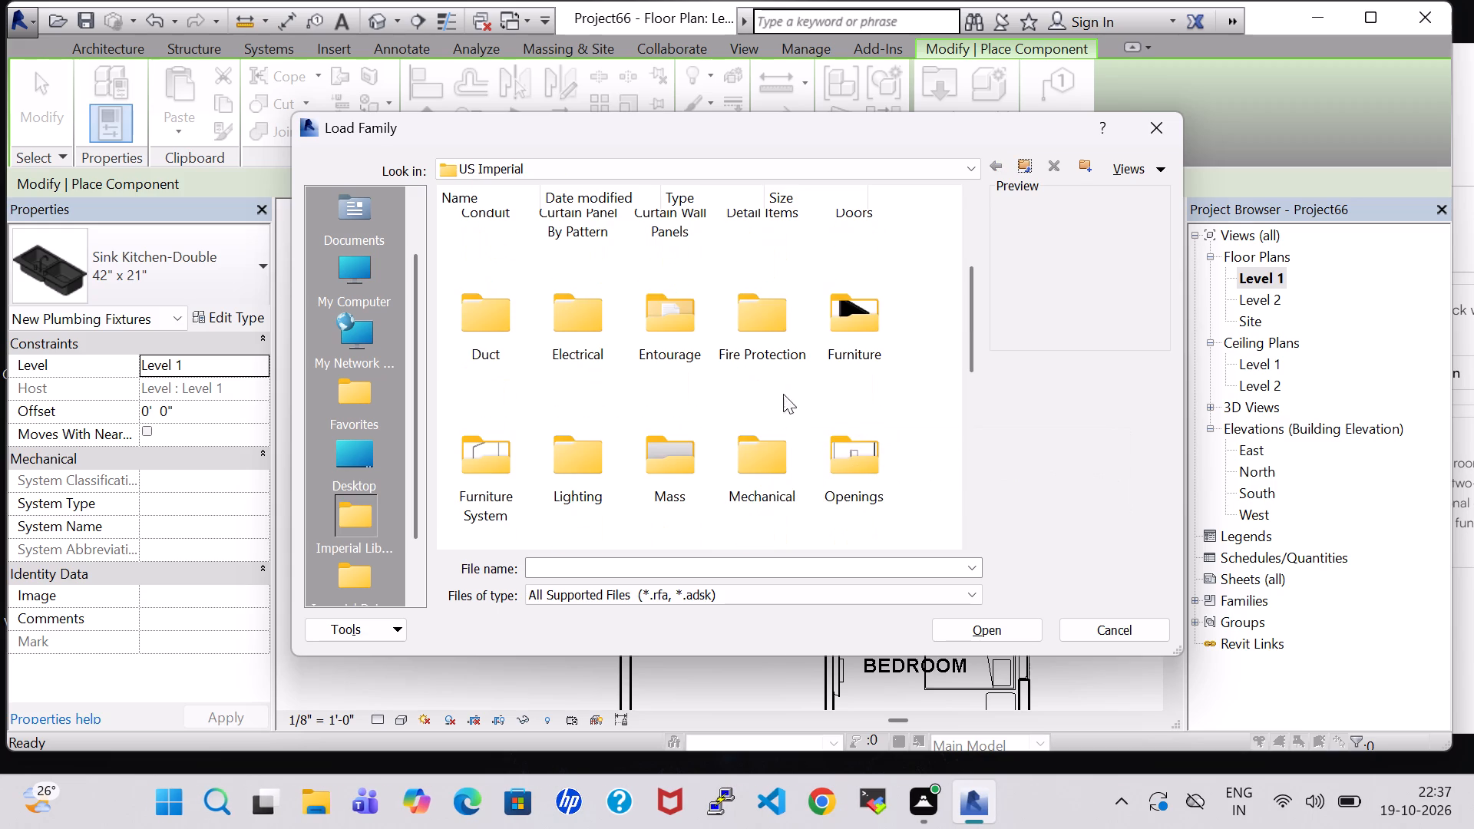
double_click(860, 312)
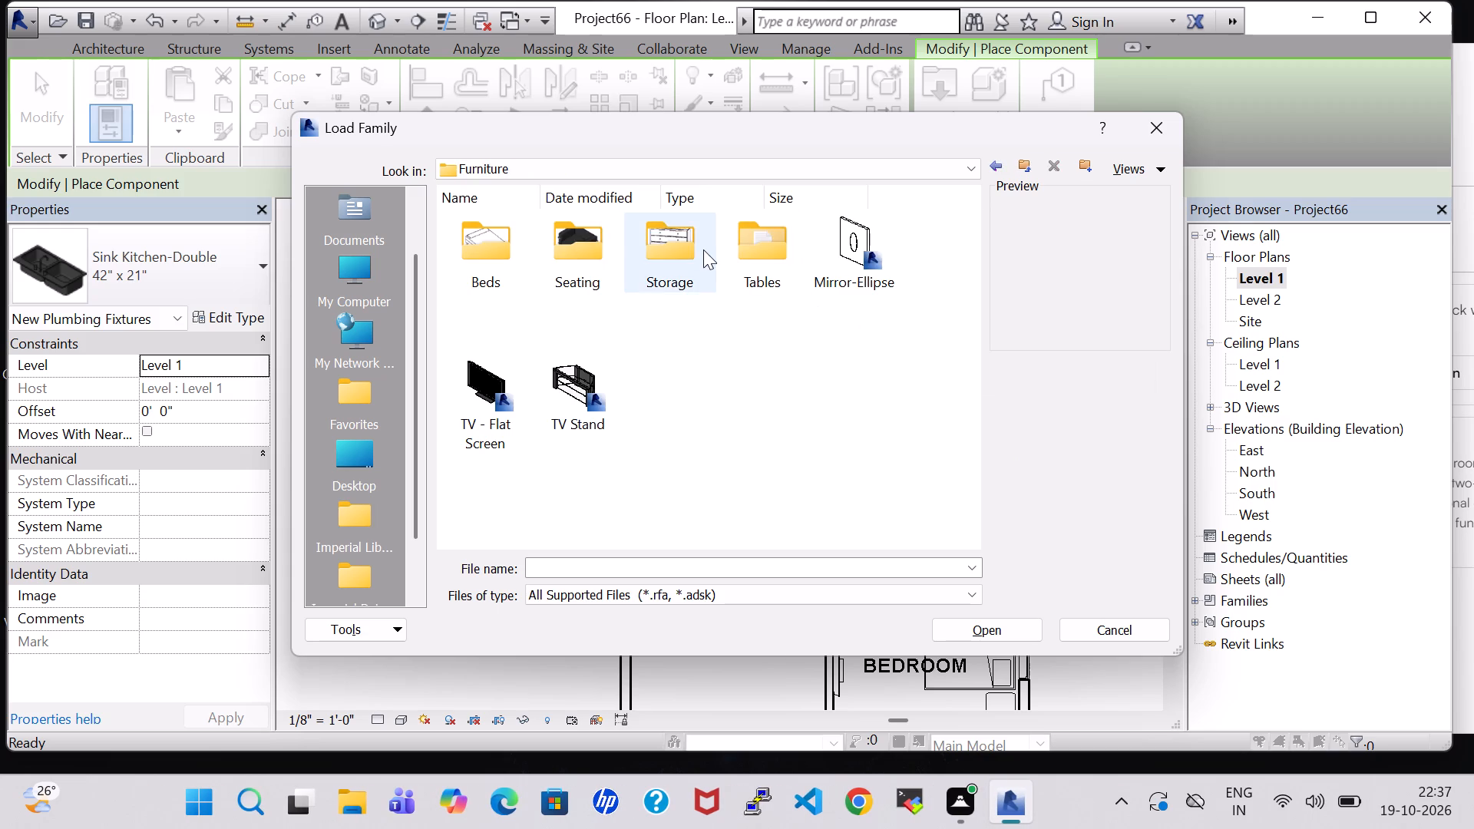
double_click(699, 249)
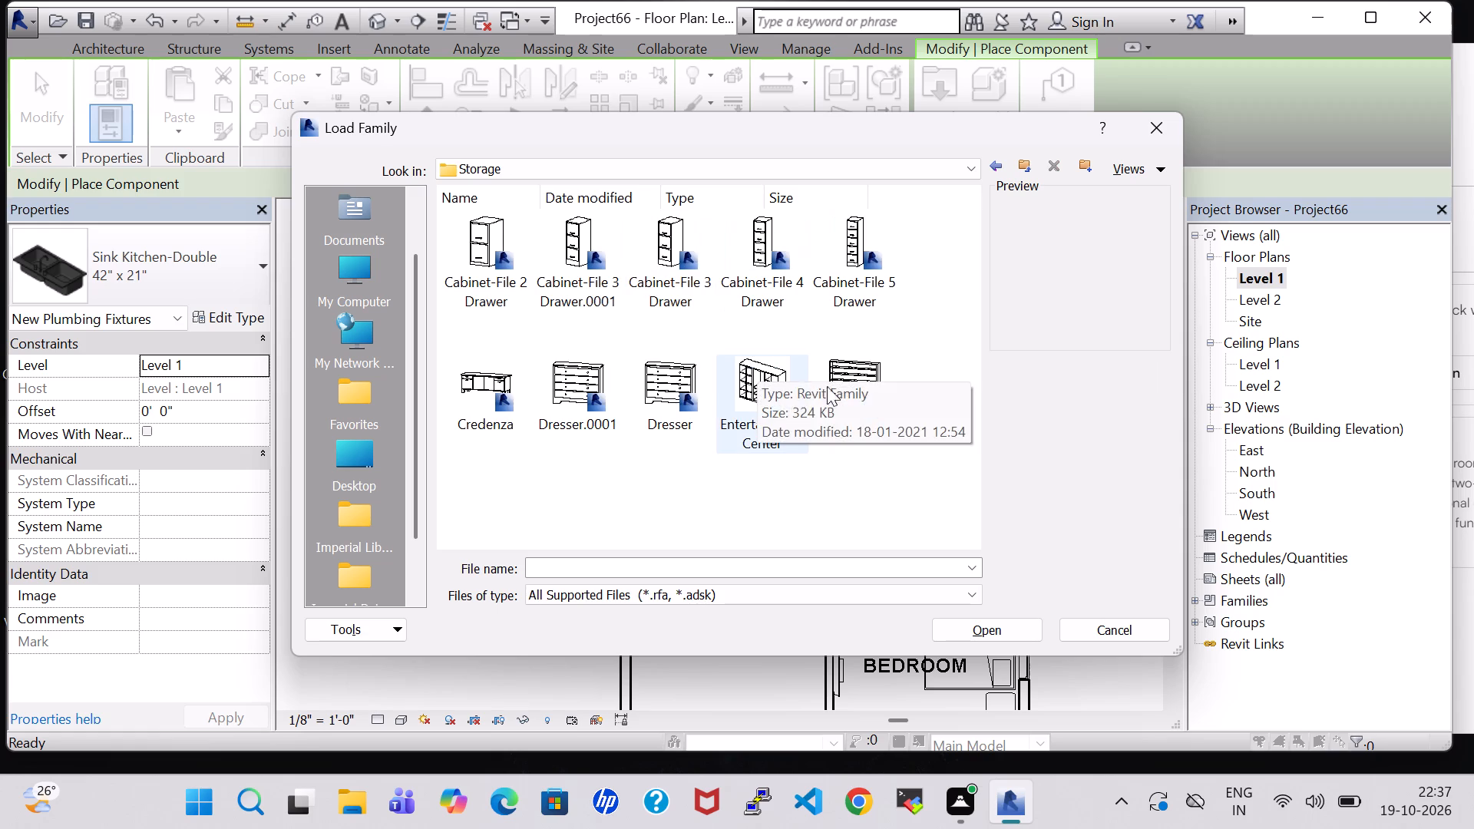
left_click(836, 386)
left_click(973, 633)
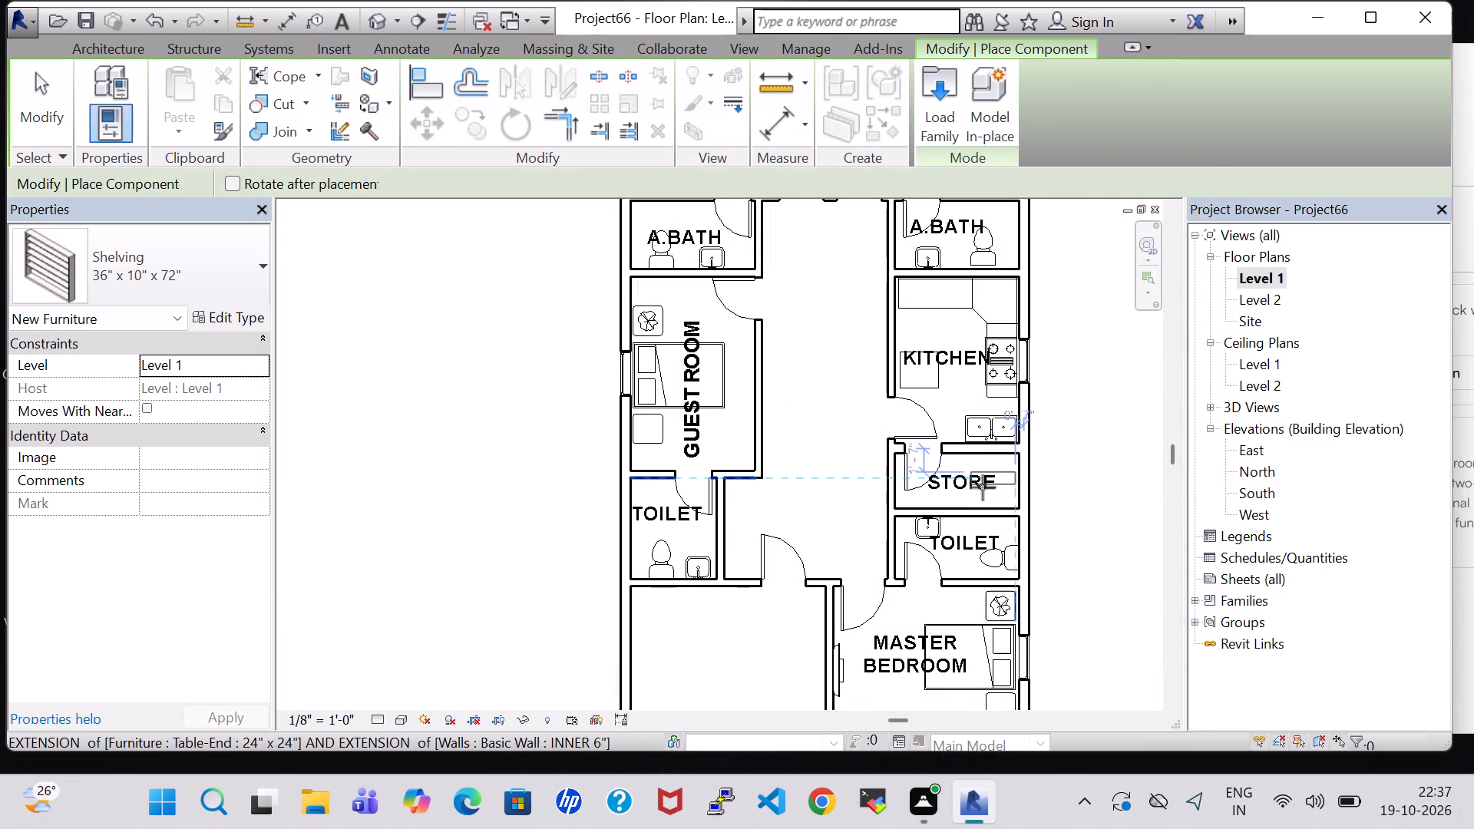
Place one 36" x 10" x 72" shelving unit in the STORE room, rotated to run north-south near the east wall.
key("space")
scroll(983, 487, "up", 3)
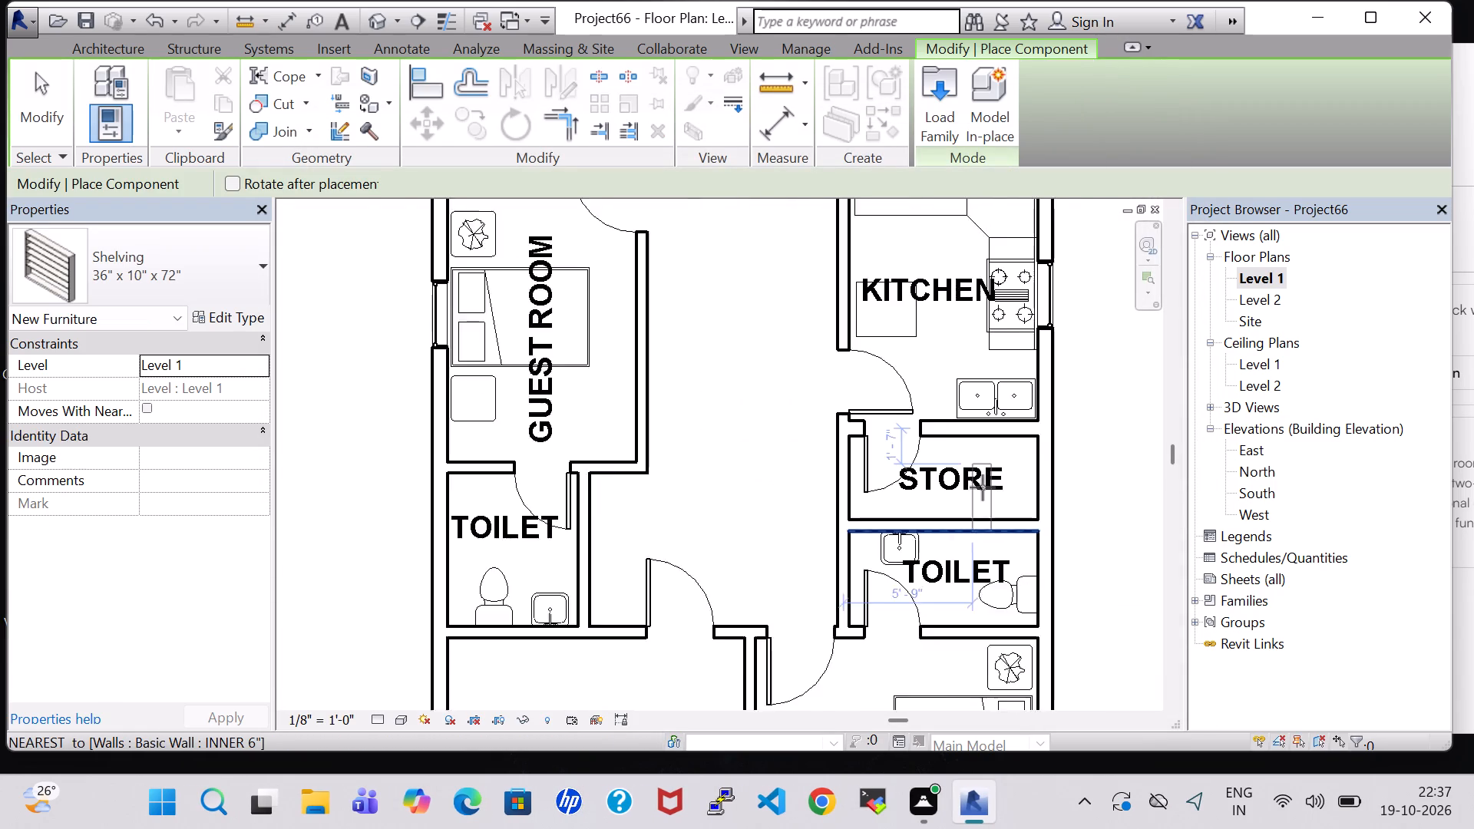
scroll(983, 487, "up", 2)
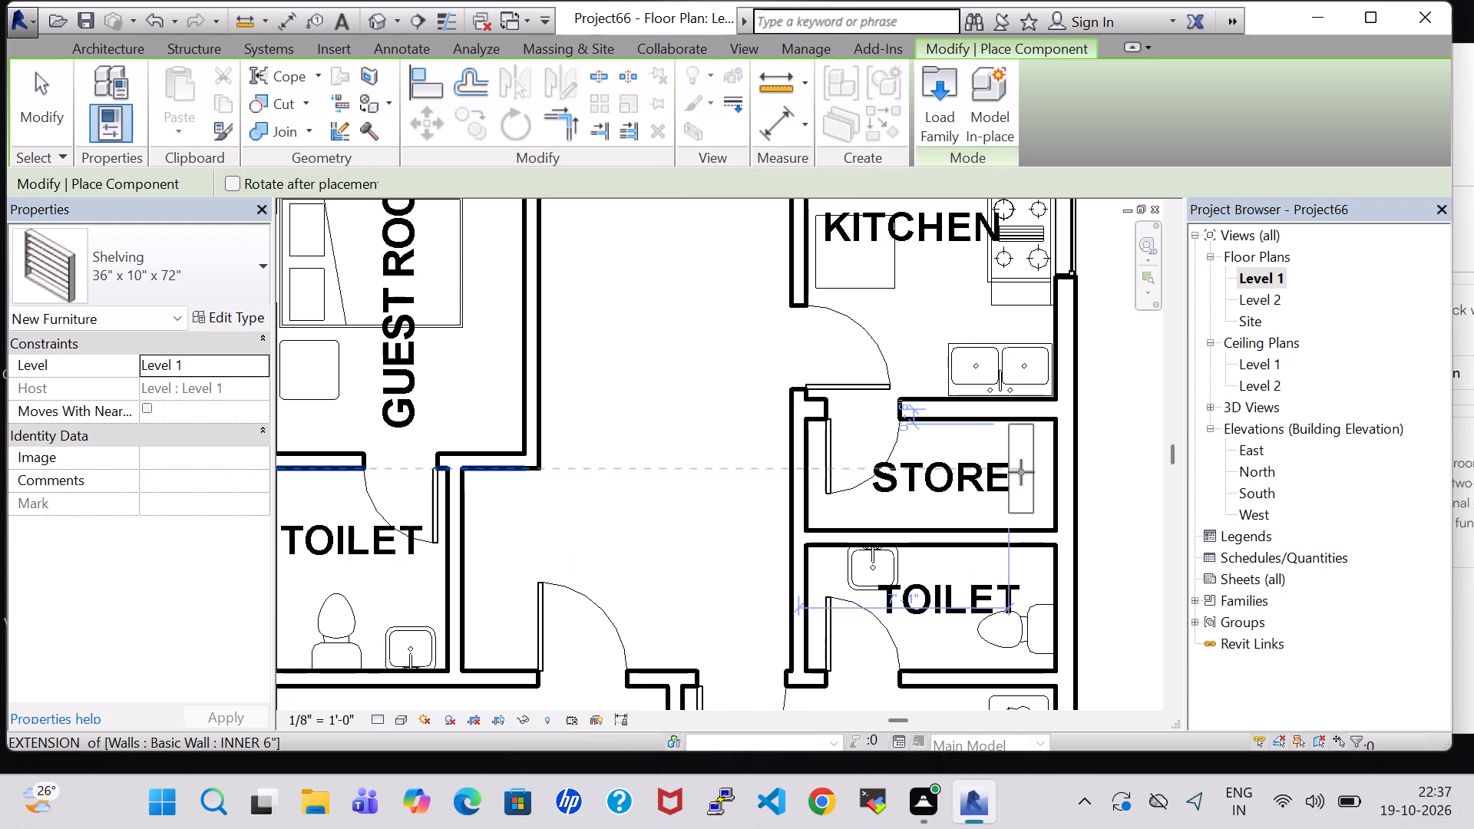
scroll(1021, 472, "up", 3)
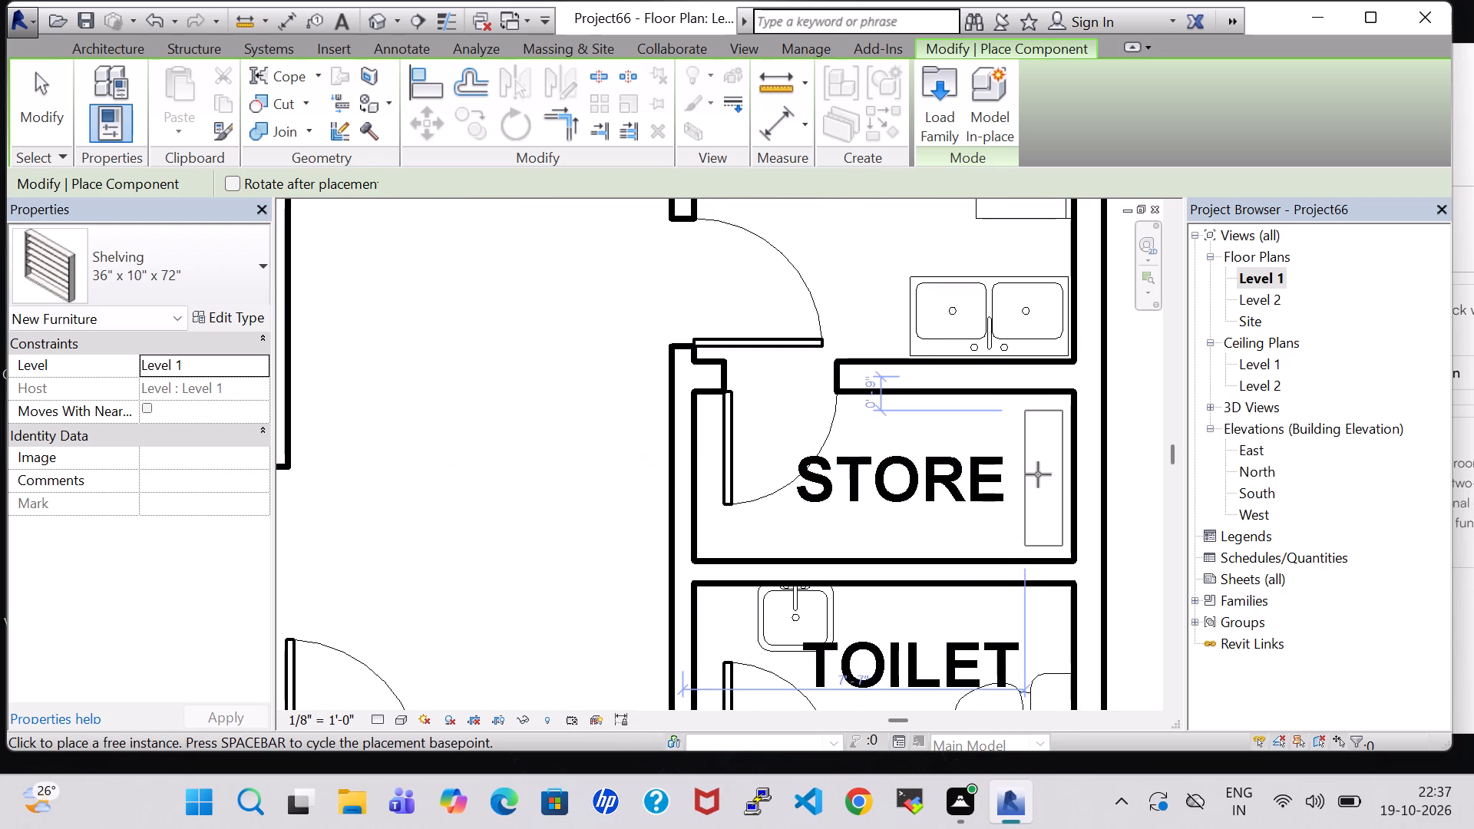
left_click(1038, 474)
key("Escape")
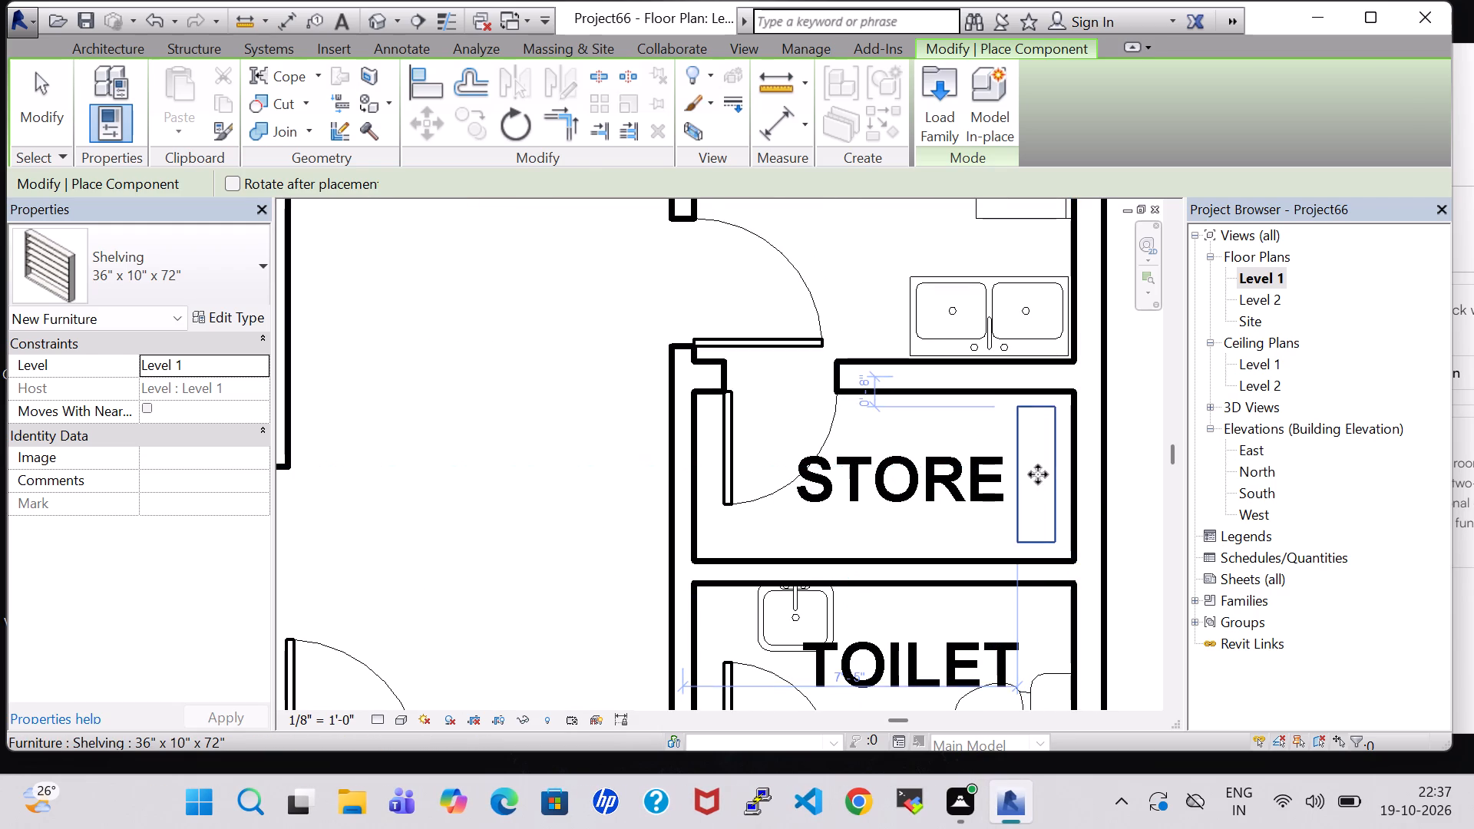
key("Escape")
Examine the store room shelving and kitchen fittings in the 3D view, and return to the Level 1 floor plan.
left_click(381, 22)
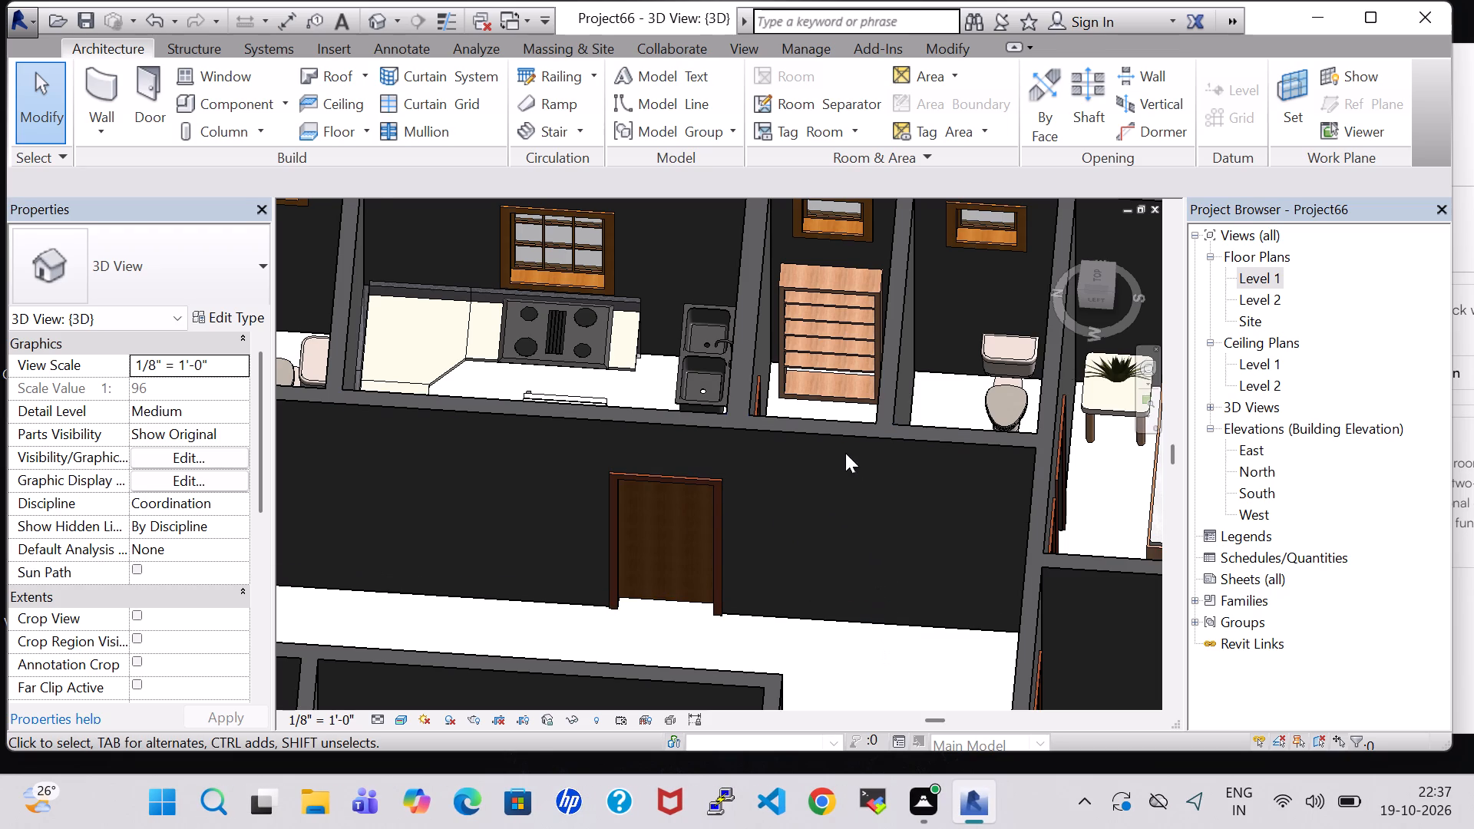
middle_click_drag(845, 453, 834, 380, "shift")
scroll(983, 386, "up", 1)
middle_click_drag(986, 386, 986, 408, "shift")
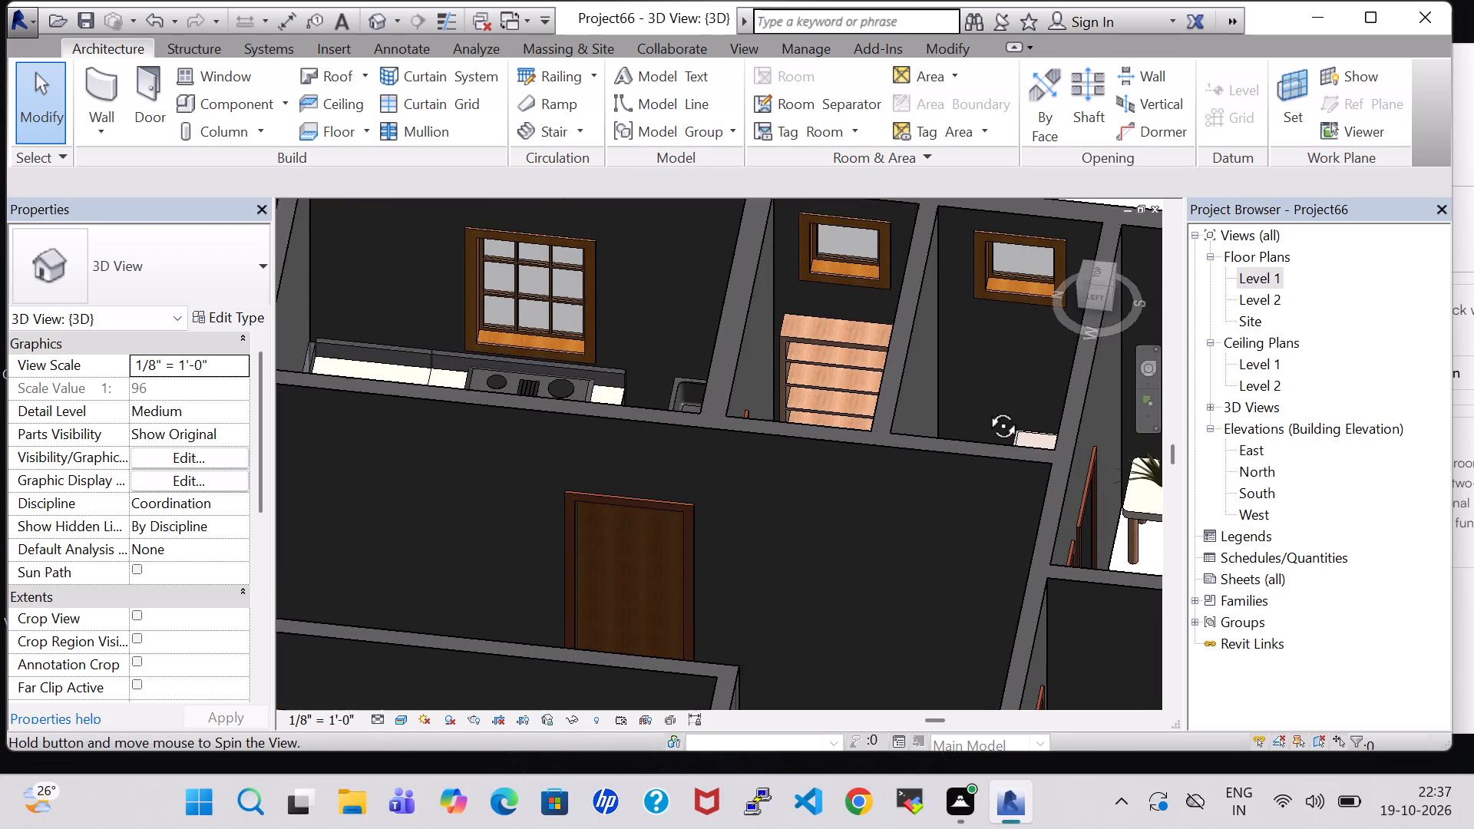
middle_click_drag(986, 408, 986, 410, "shift")
middle_click(970, 385, "shift")
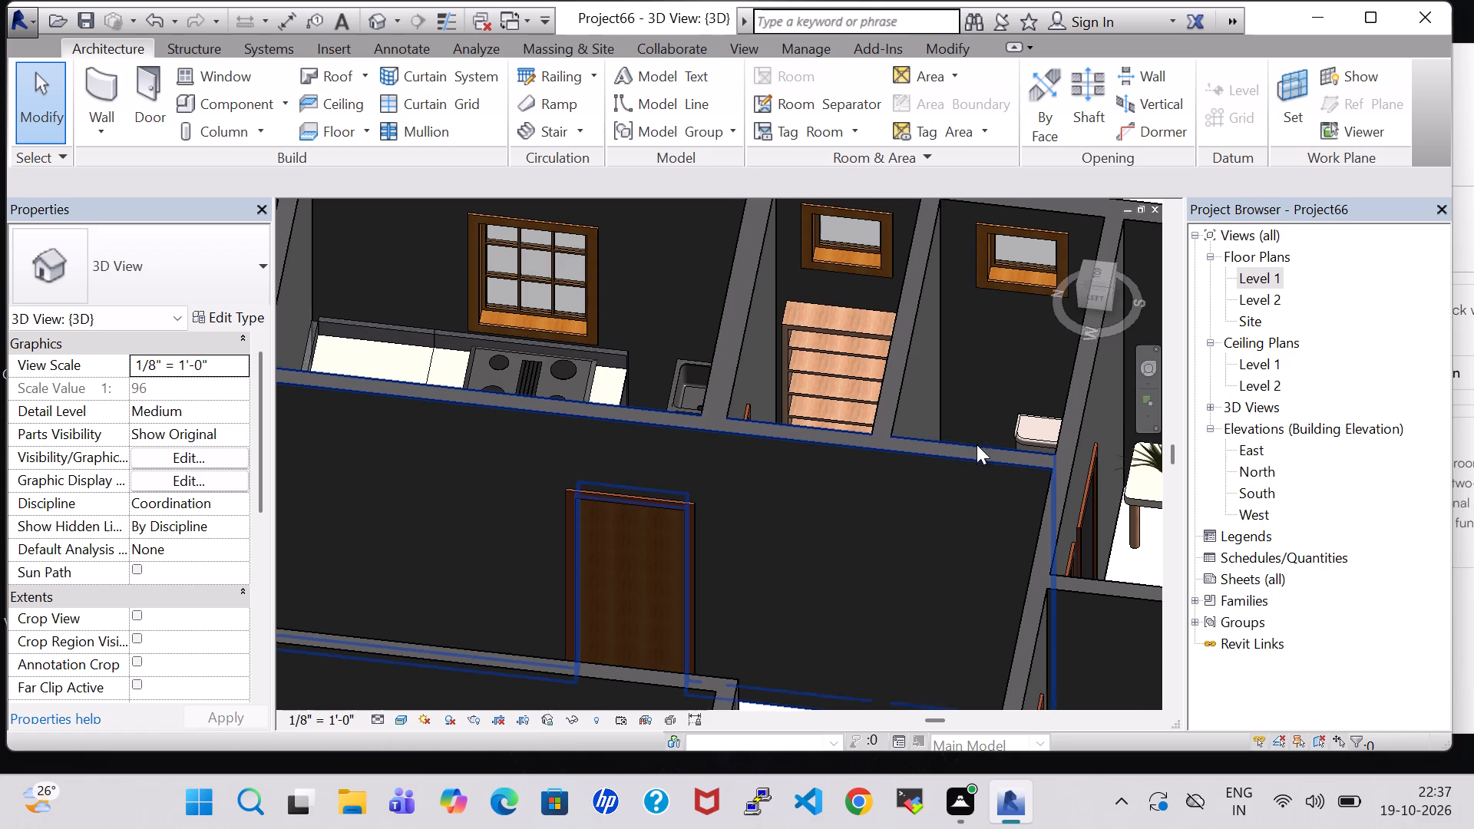
double_click(1256, 274)
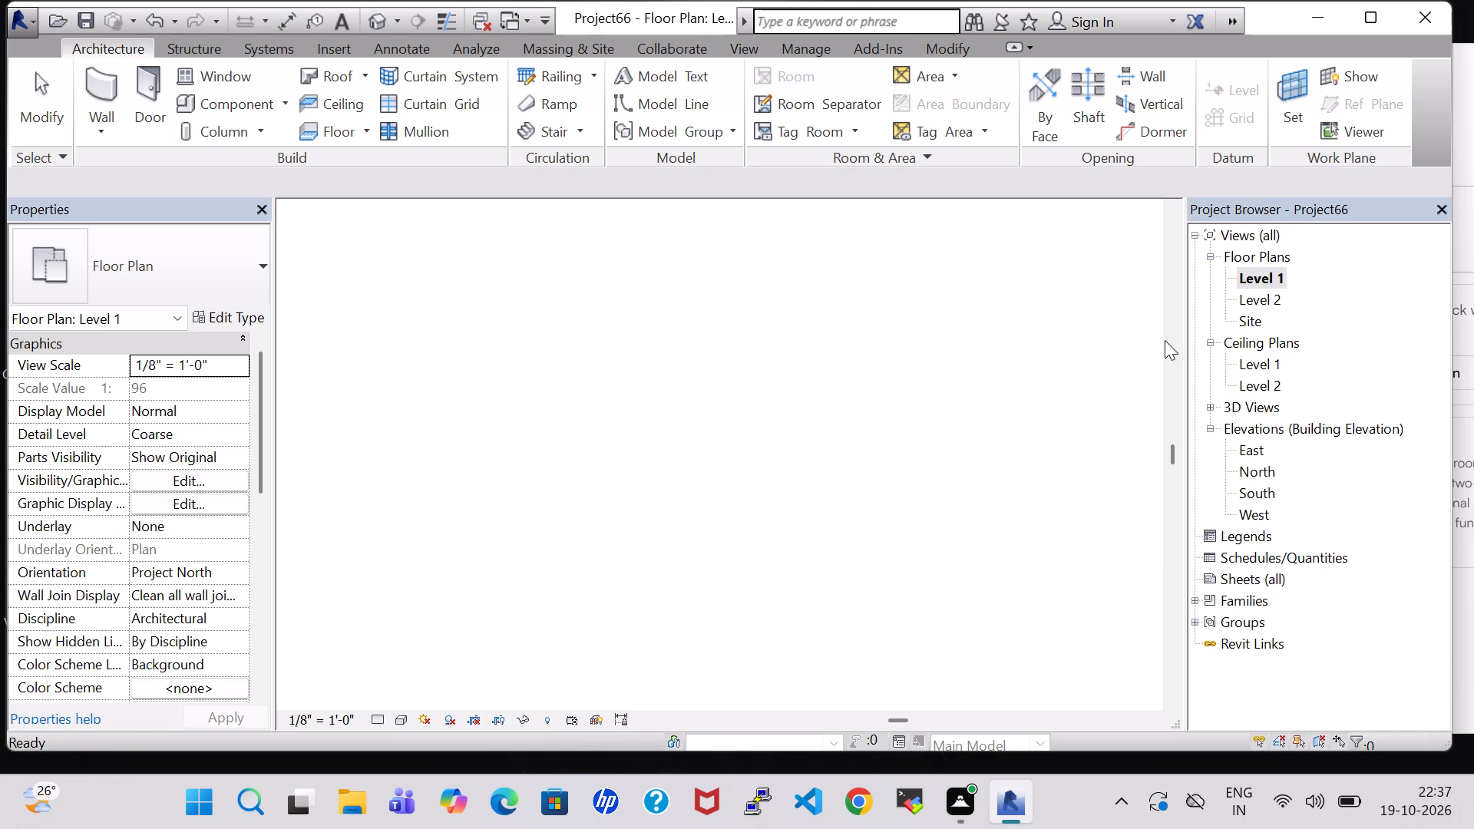
scroll(1020, 405, "down", 5)
left_click(1092, 391)
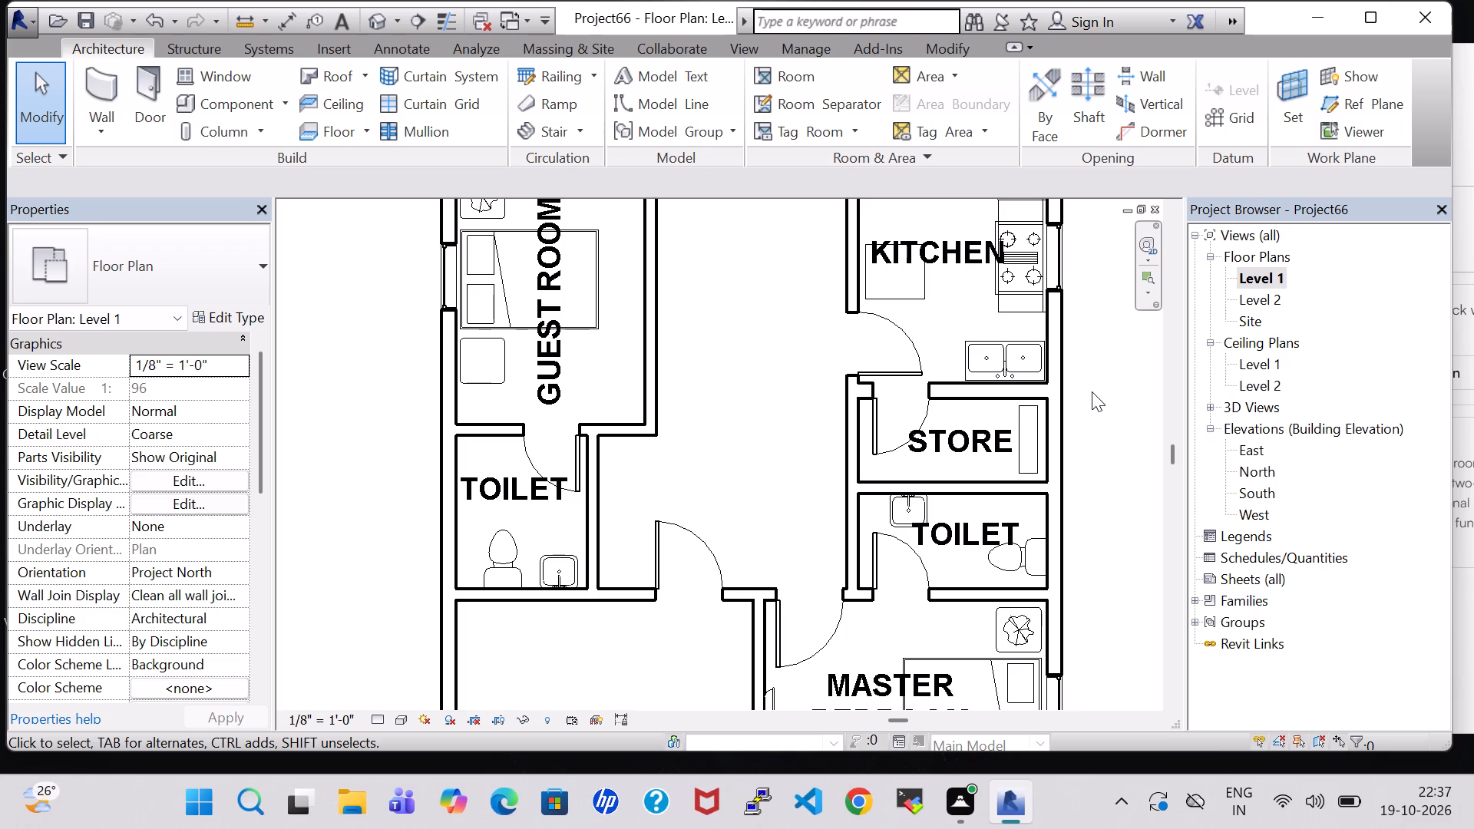
Load the Sofa-Corbu family from the US Imperial library's Furniture, Seating folder.
left_click(1092, 391)
scroll(1046, 487, "down", 1)
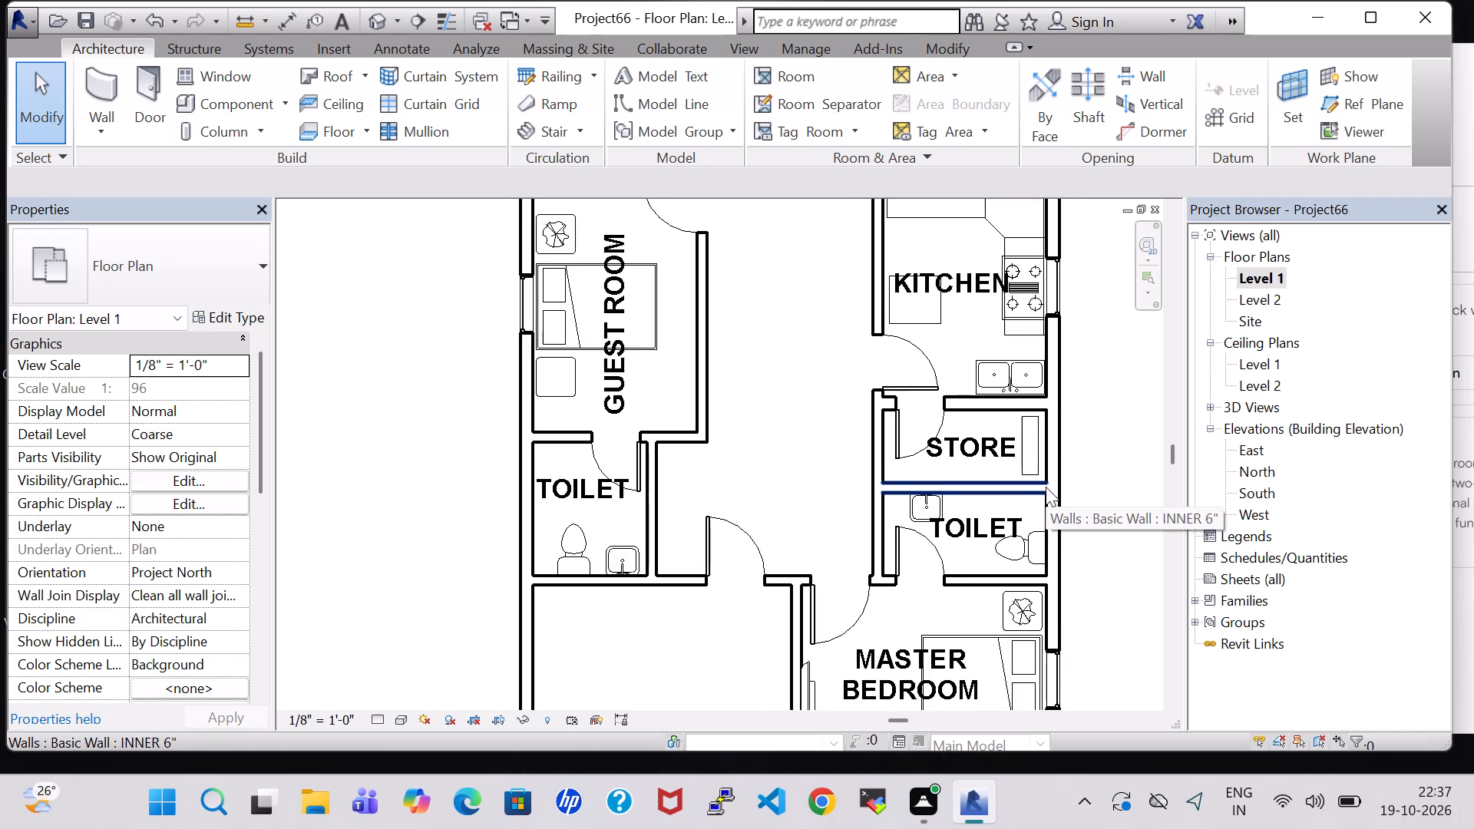
scroll(1046, 487, "down", 2)
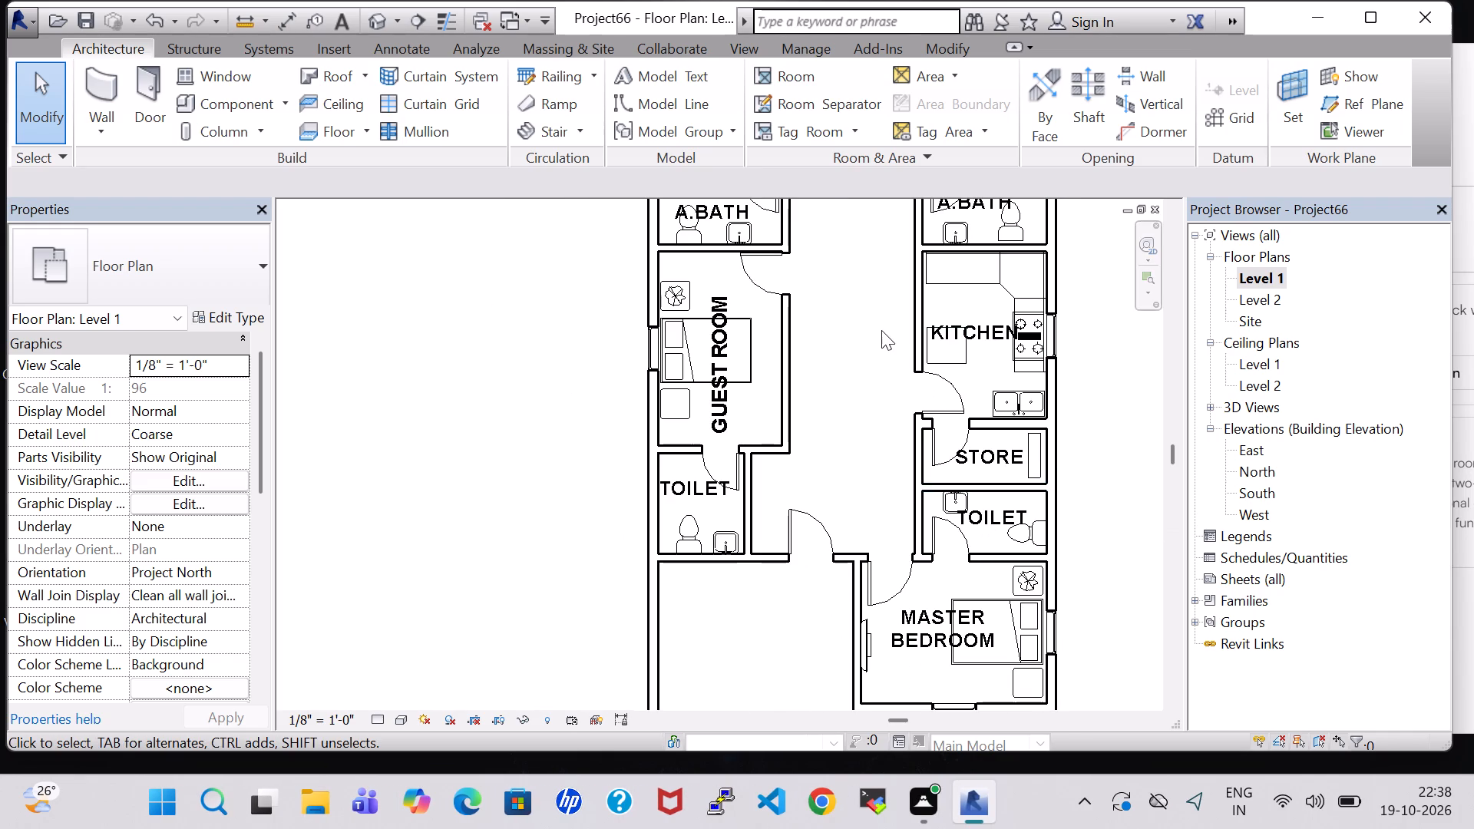
scroll(881, 330, "down", 1)
middle_click(881, 330)
middle_click_drag(881, 332, 881, 352)
middle_click_drag(864, 388, 858, 398)
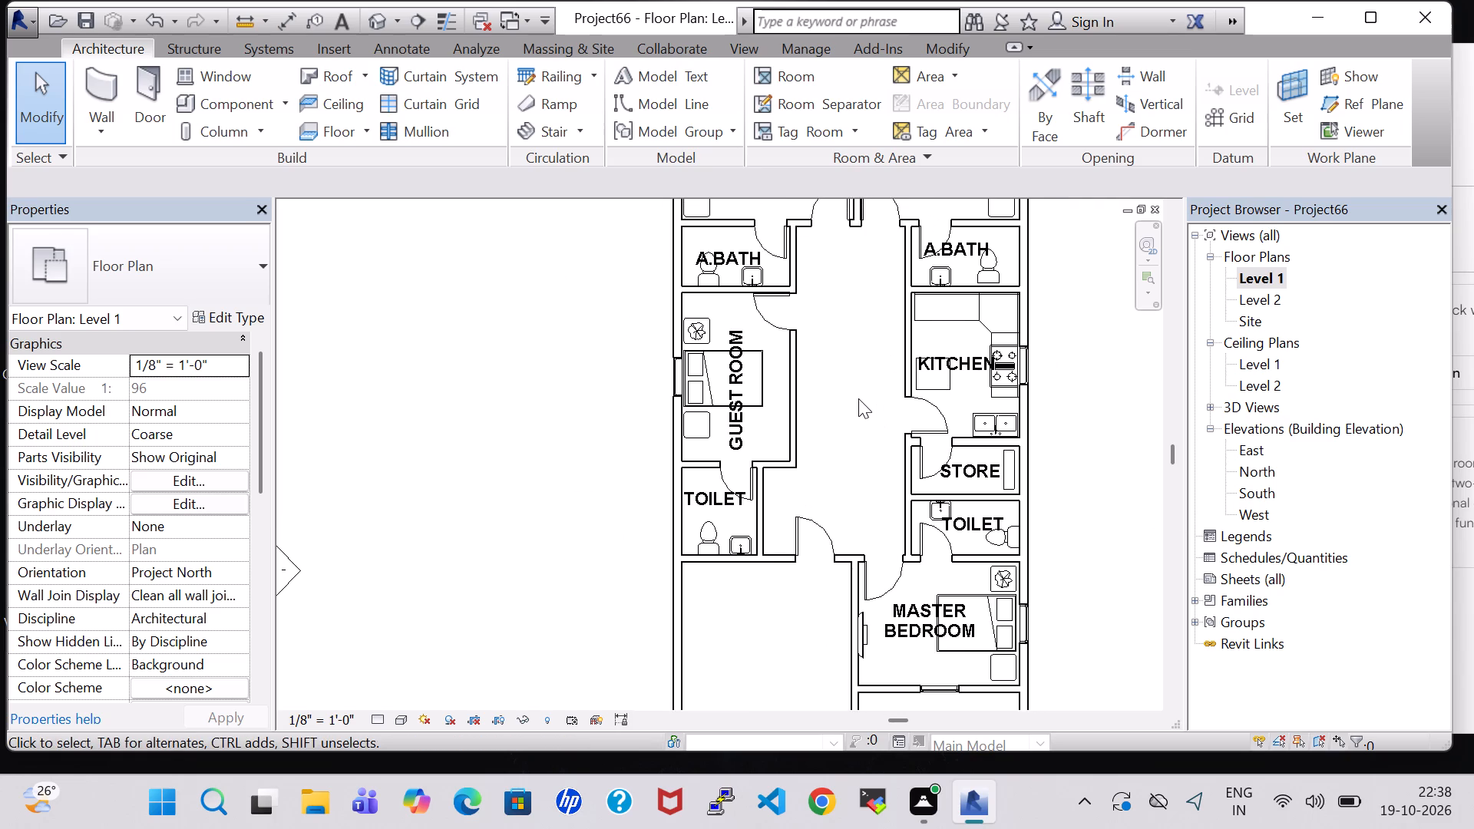
left_click(263, 92)
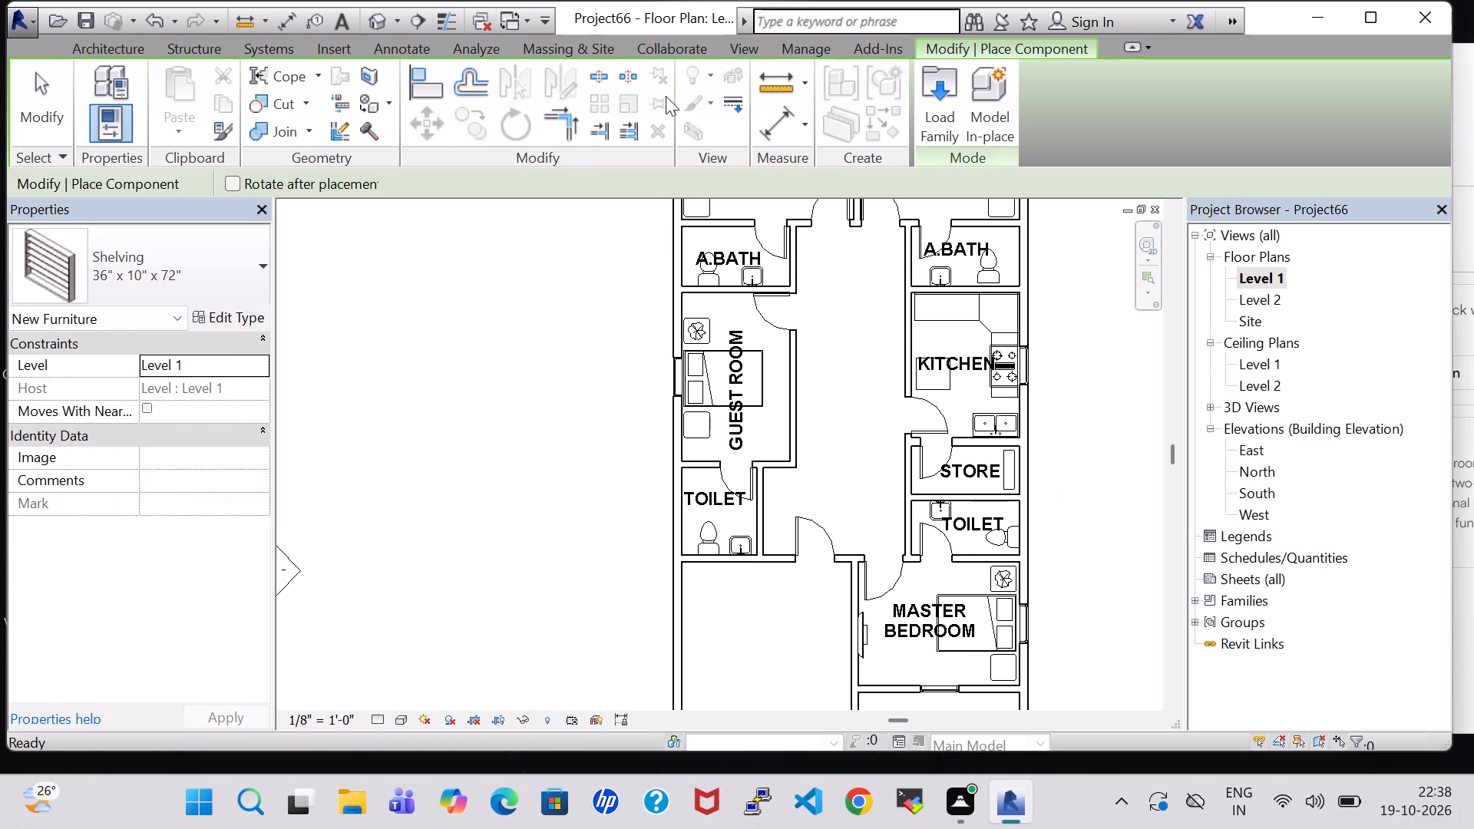
left_click(930, 104)
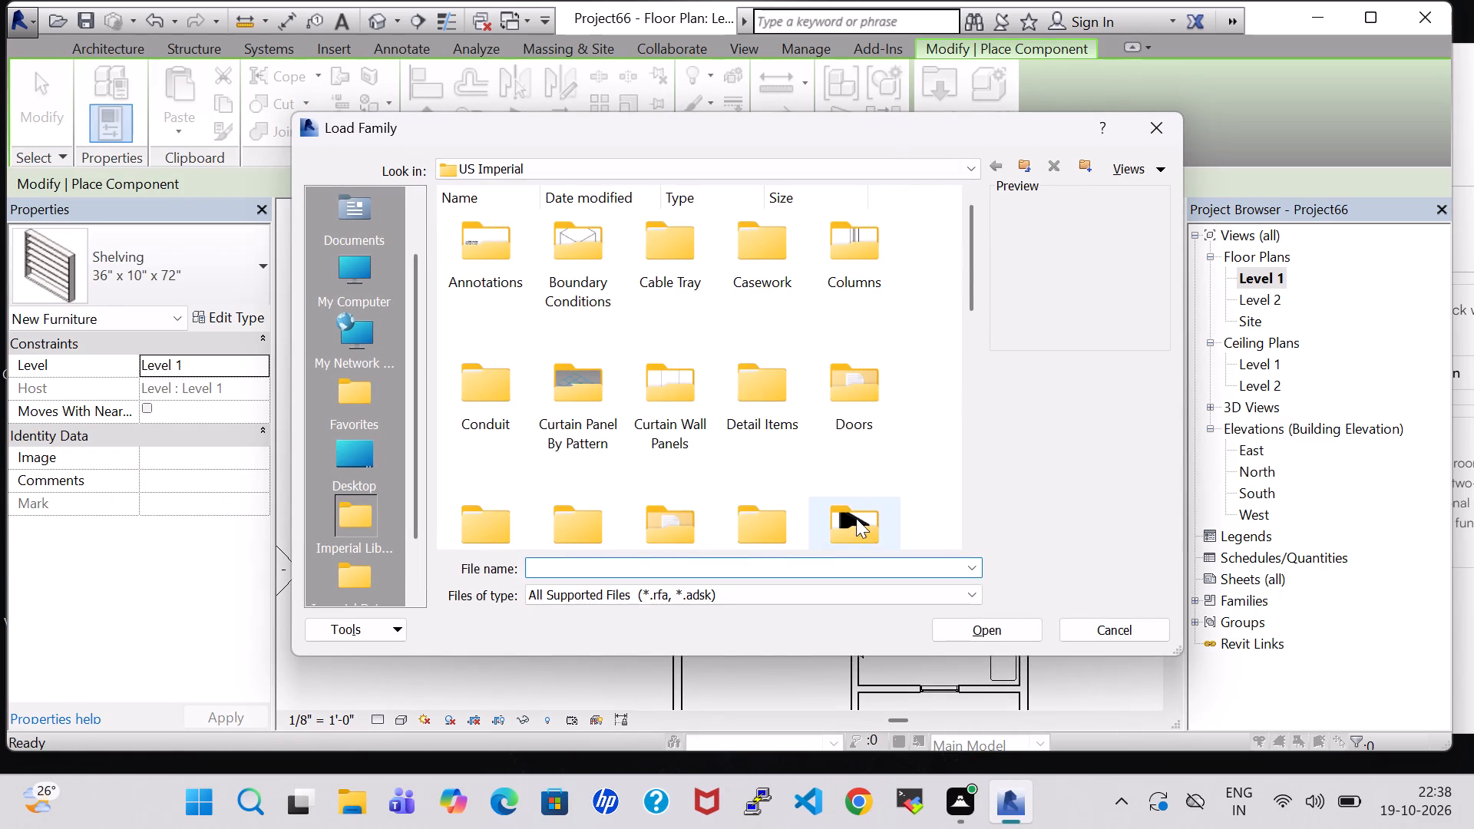
double_click(856, 530)
left_click(680, 272)
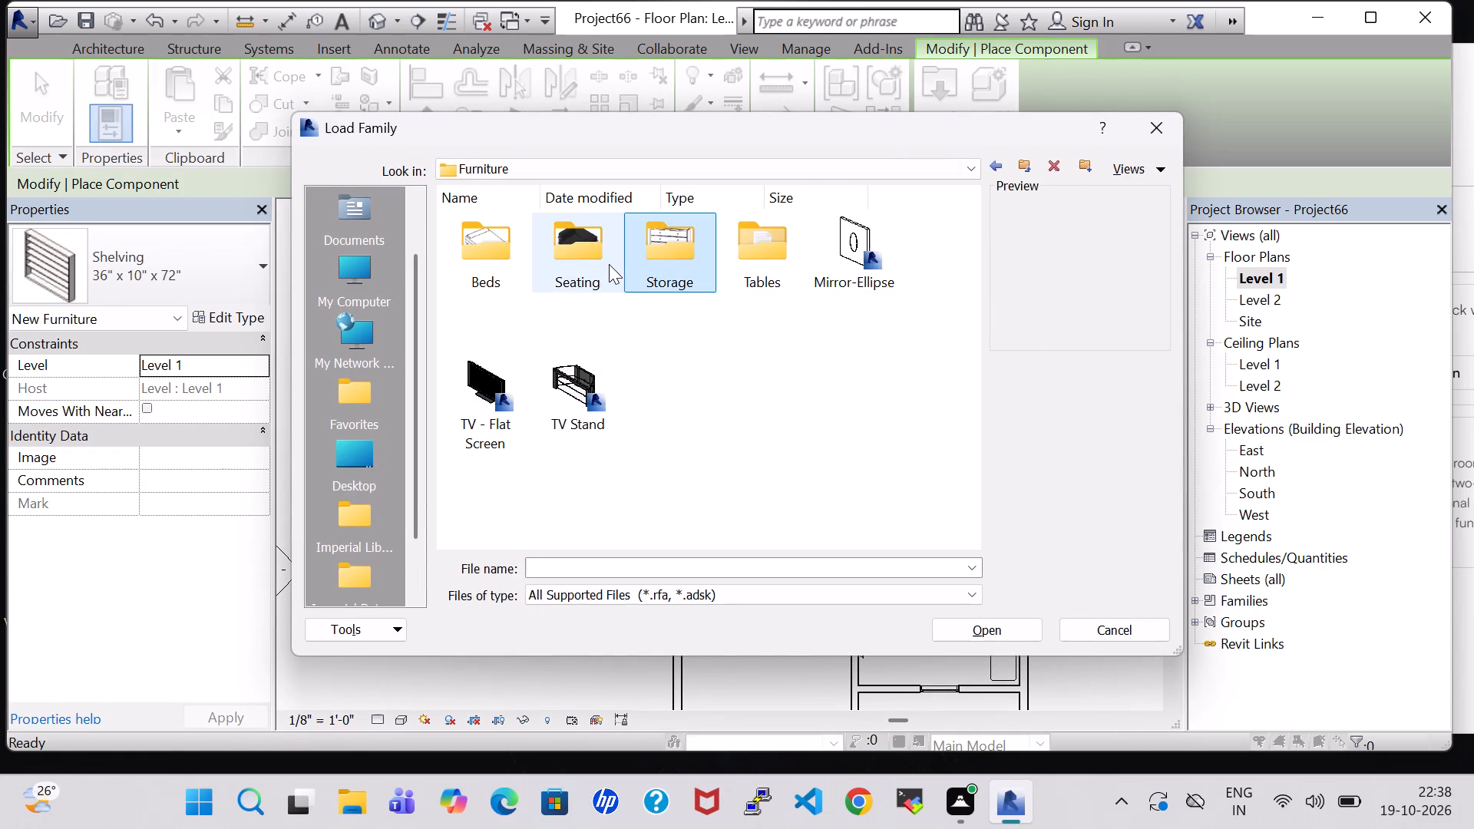
double_click(607, 264)
left_click(635, 504)
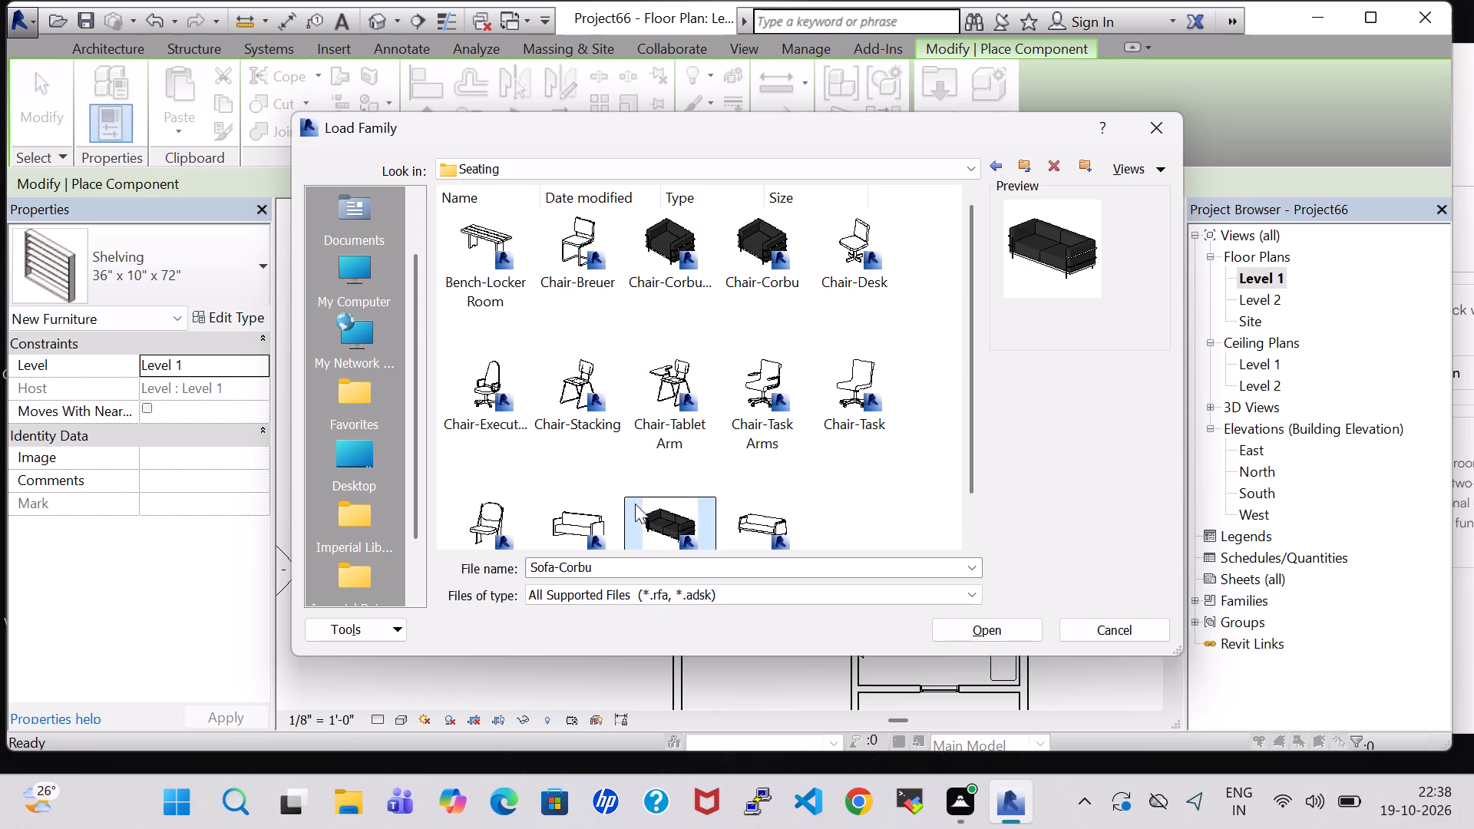
left_click(1010, 625)
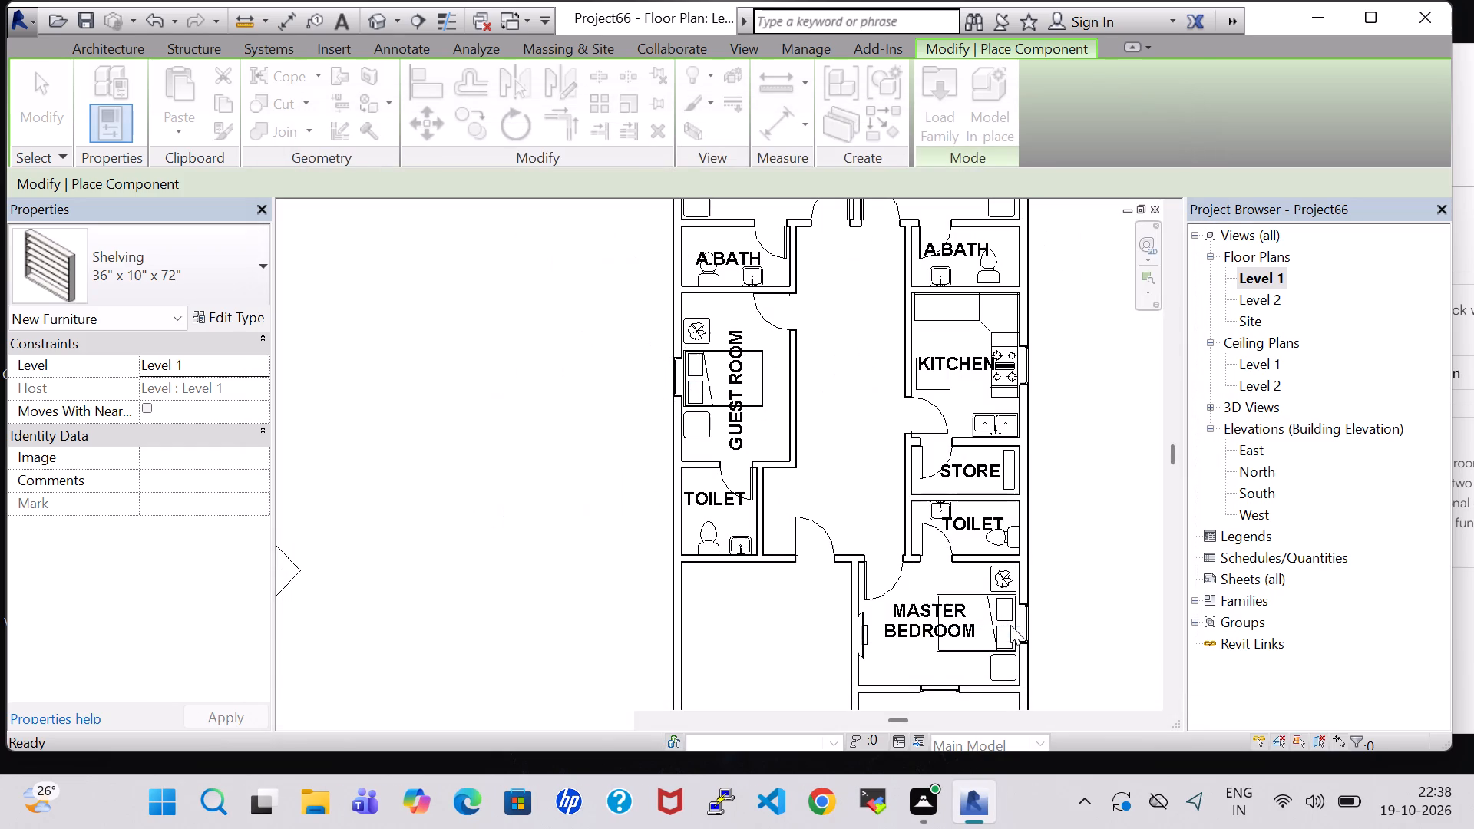
Place one Sofa-Corbu running north-south in the central hall, beside the guest room's east wall, and nudge it slightly clear of the wall.
key("space")
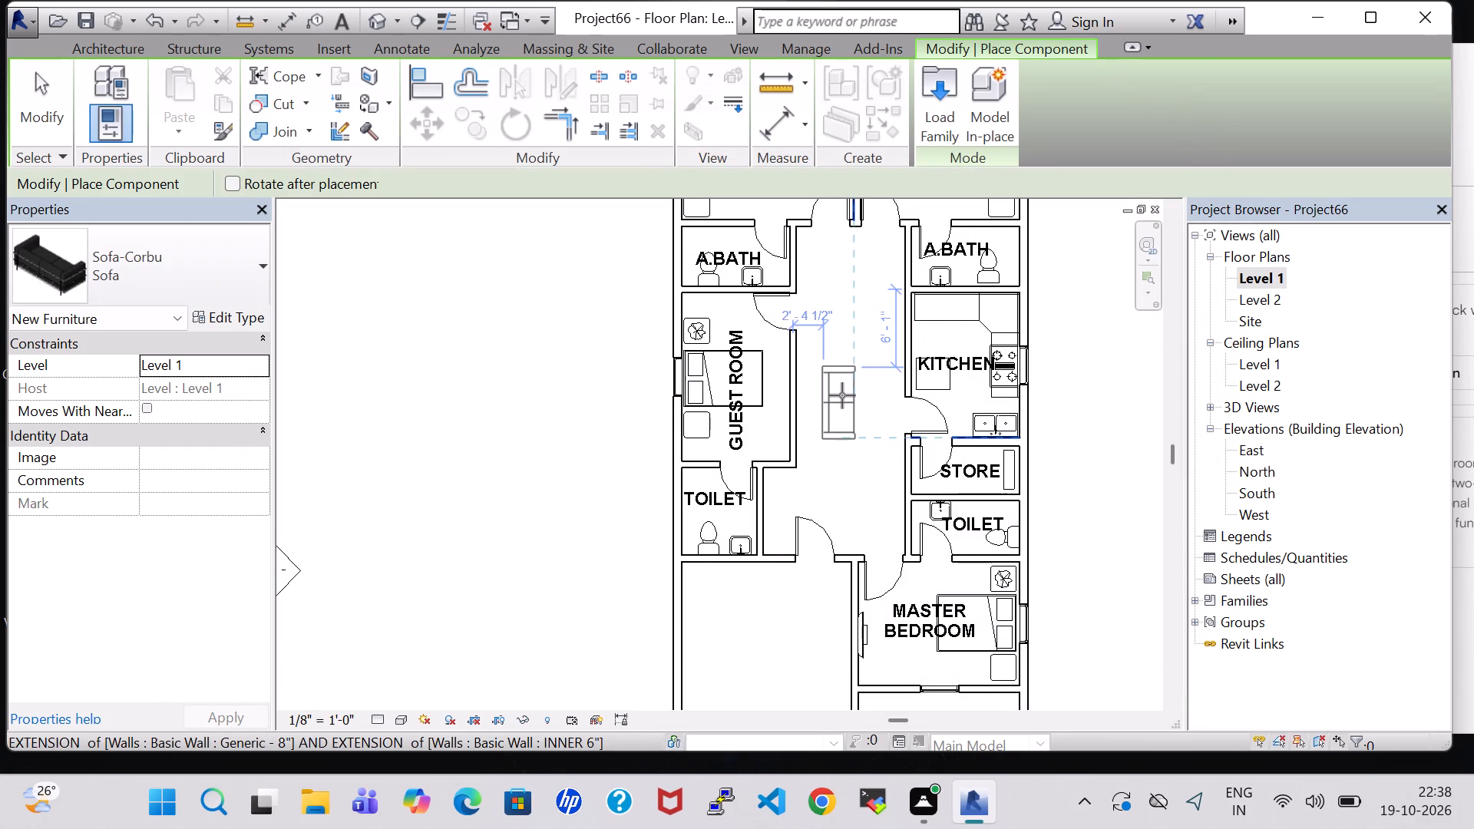
scroll(841, 394, "up", 2)
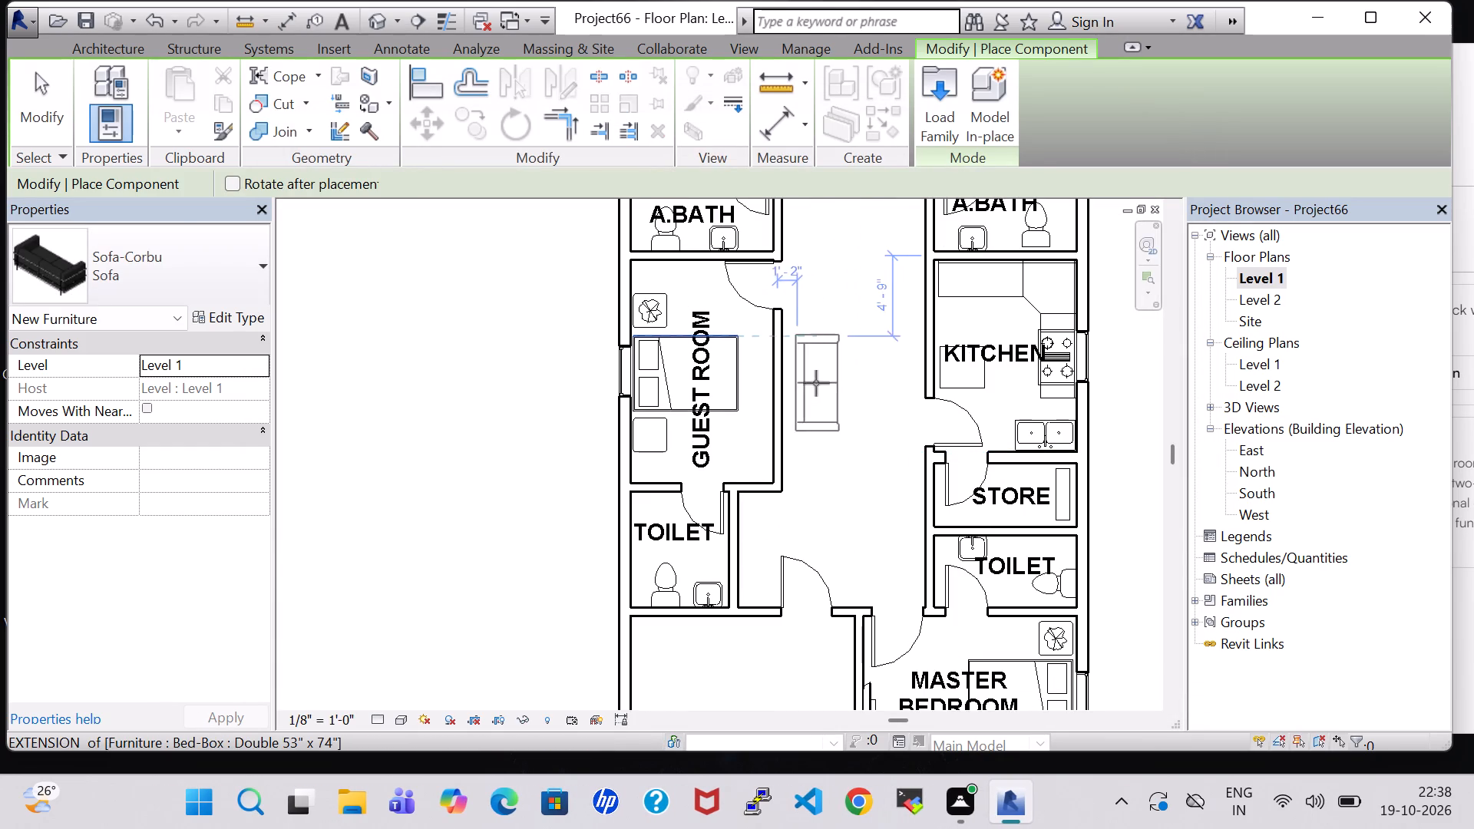
left_click(810, 397)
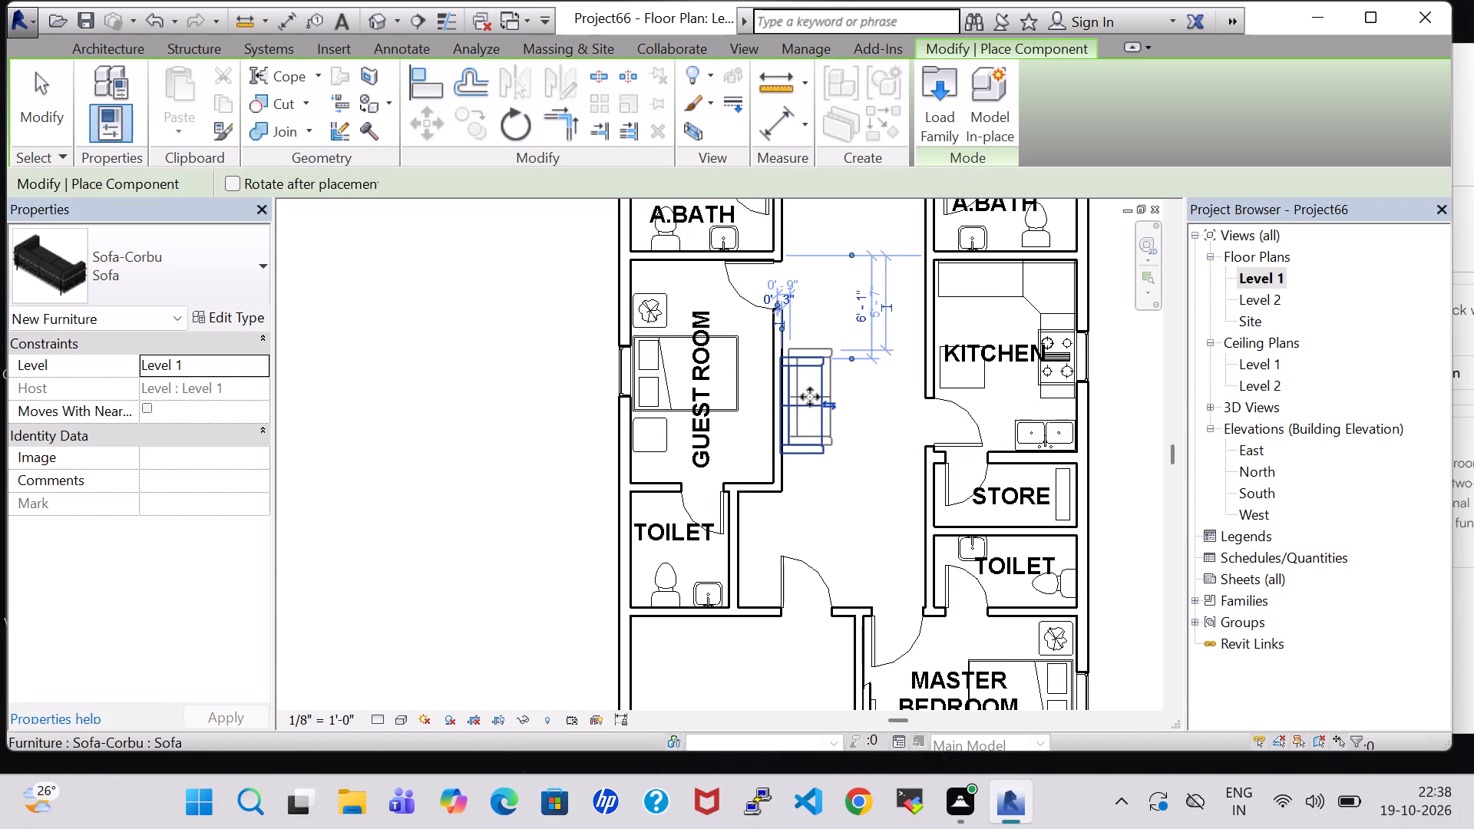
key("Escape")
key("Escape")
left_click(810, 397)
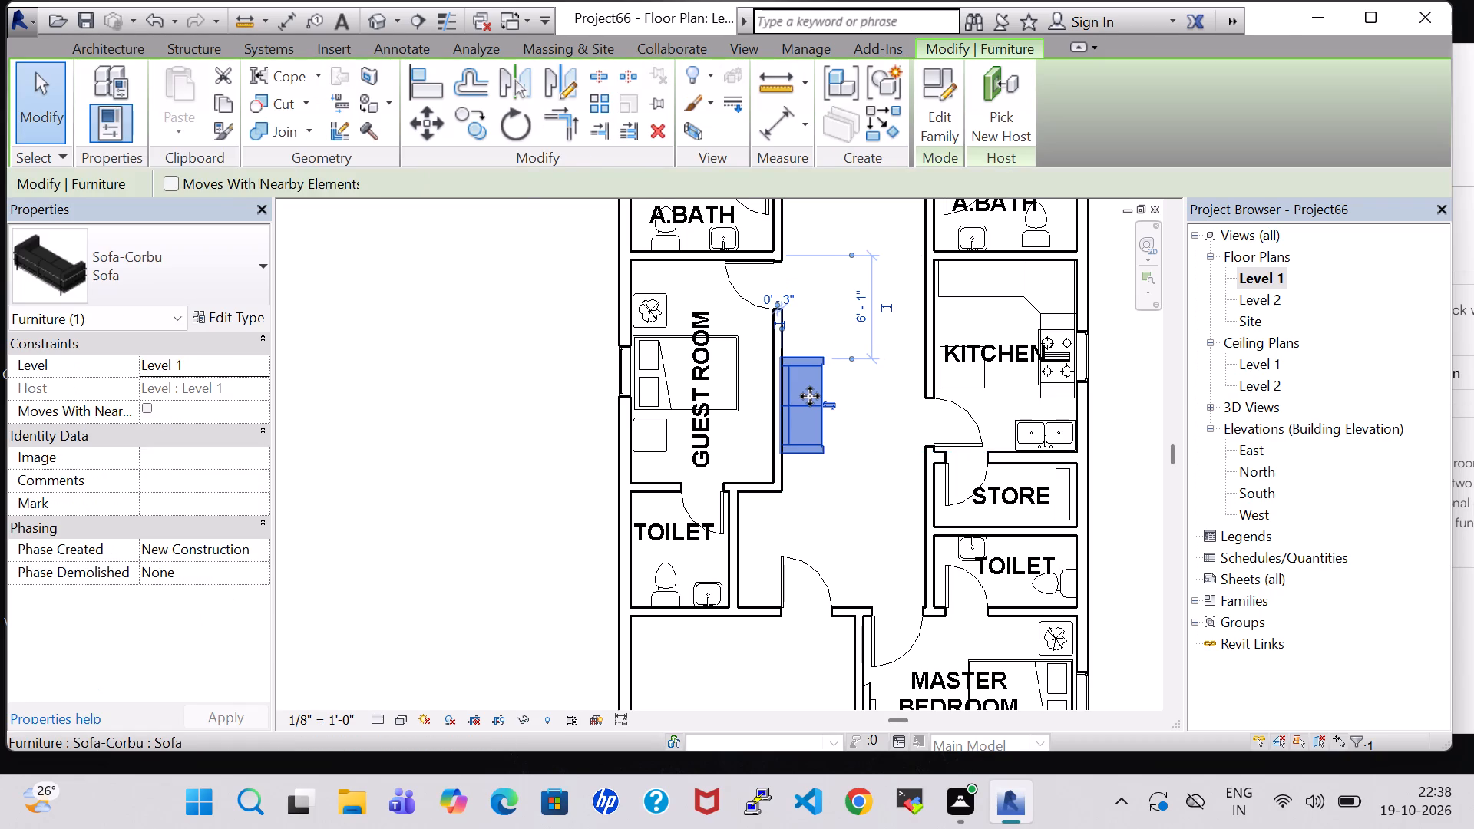
key("Right")
key("Right")
key("Left")
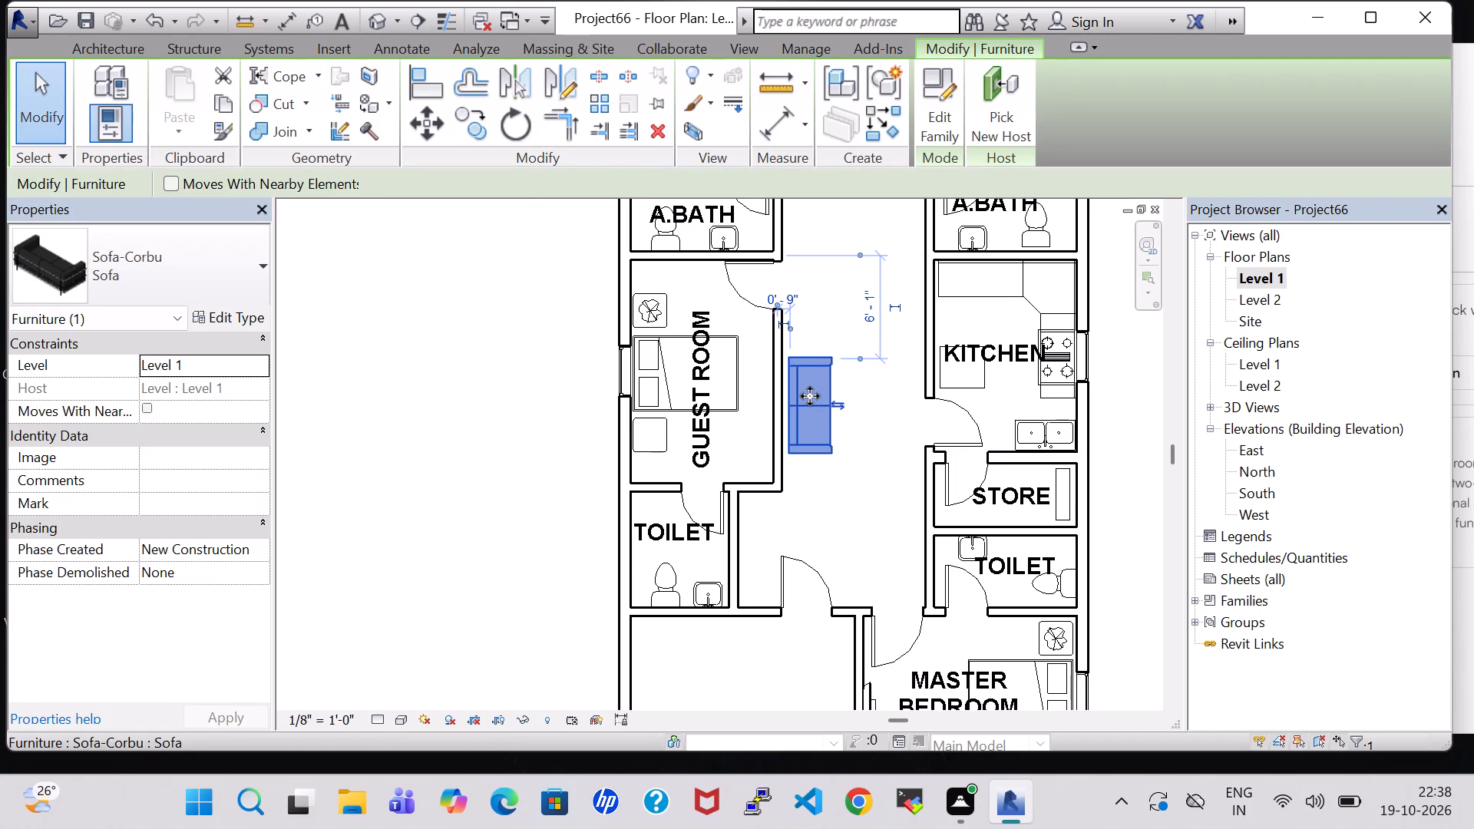
key("Up")
left_click(881, 437)
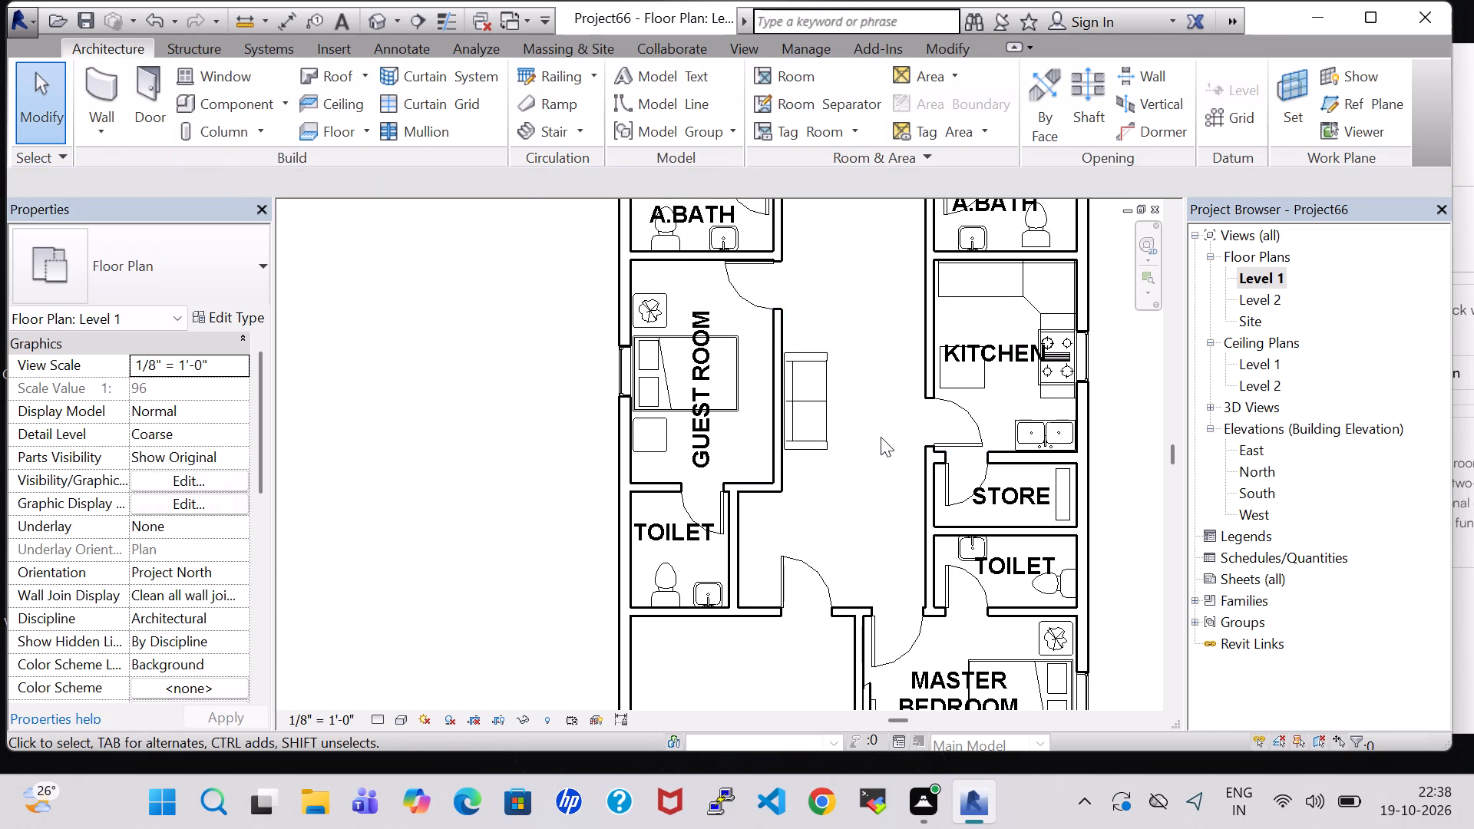
Load the Chair-Corbu family from the US Imperial library's Furniture, Seating folder.
left_click(249, 106)
left_click(933, 102)
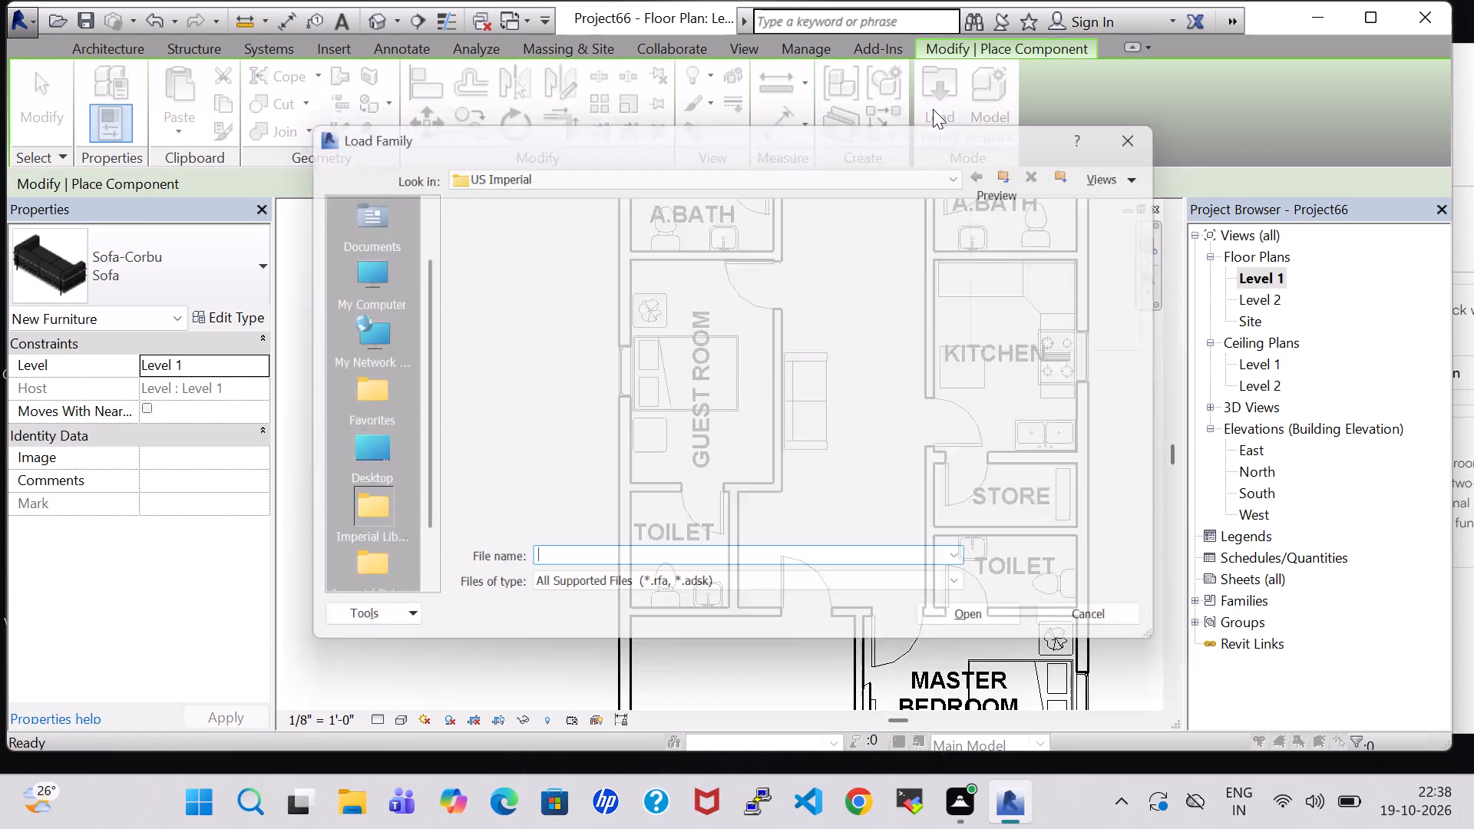
double_click(881, 507)
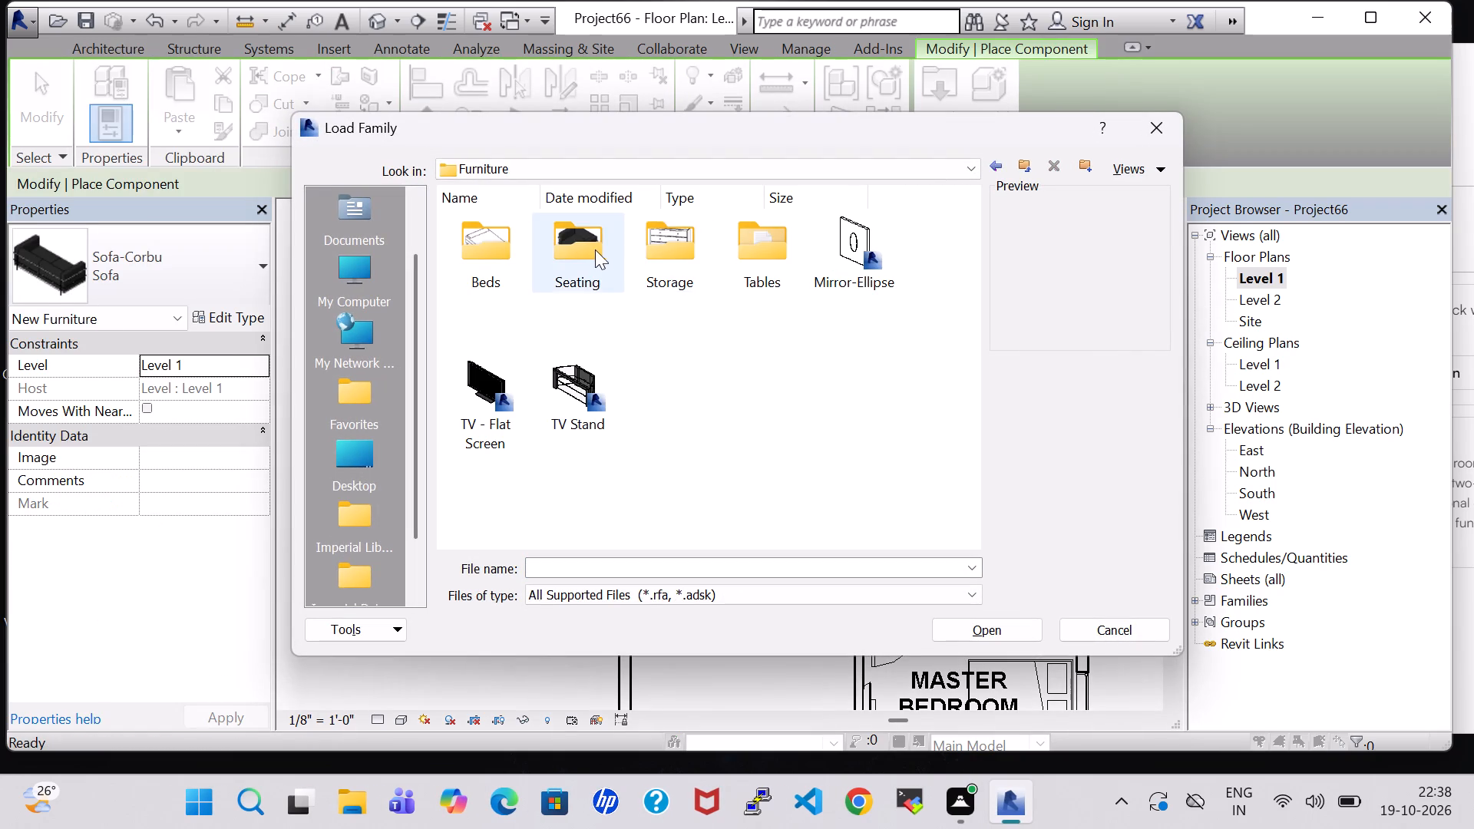
double_click(587, 246)
left_click(769, 254)
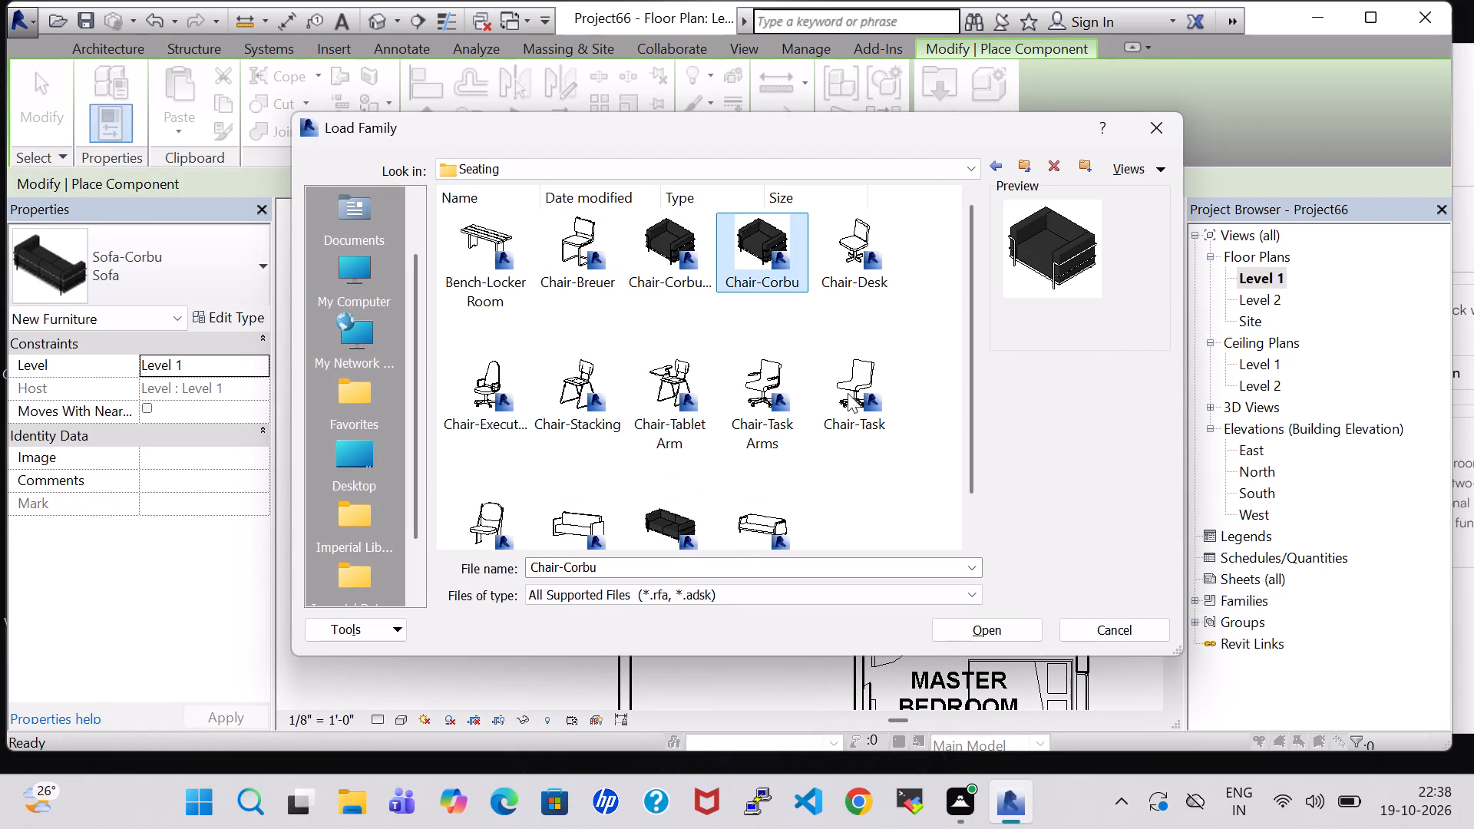
left_click(1001, 626)
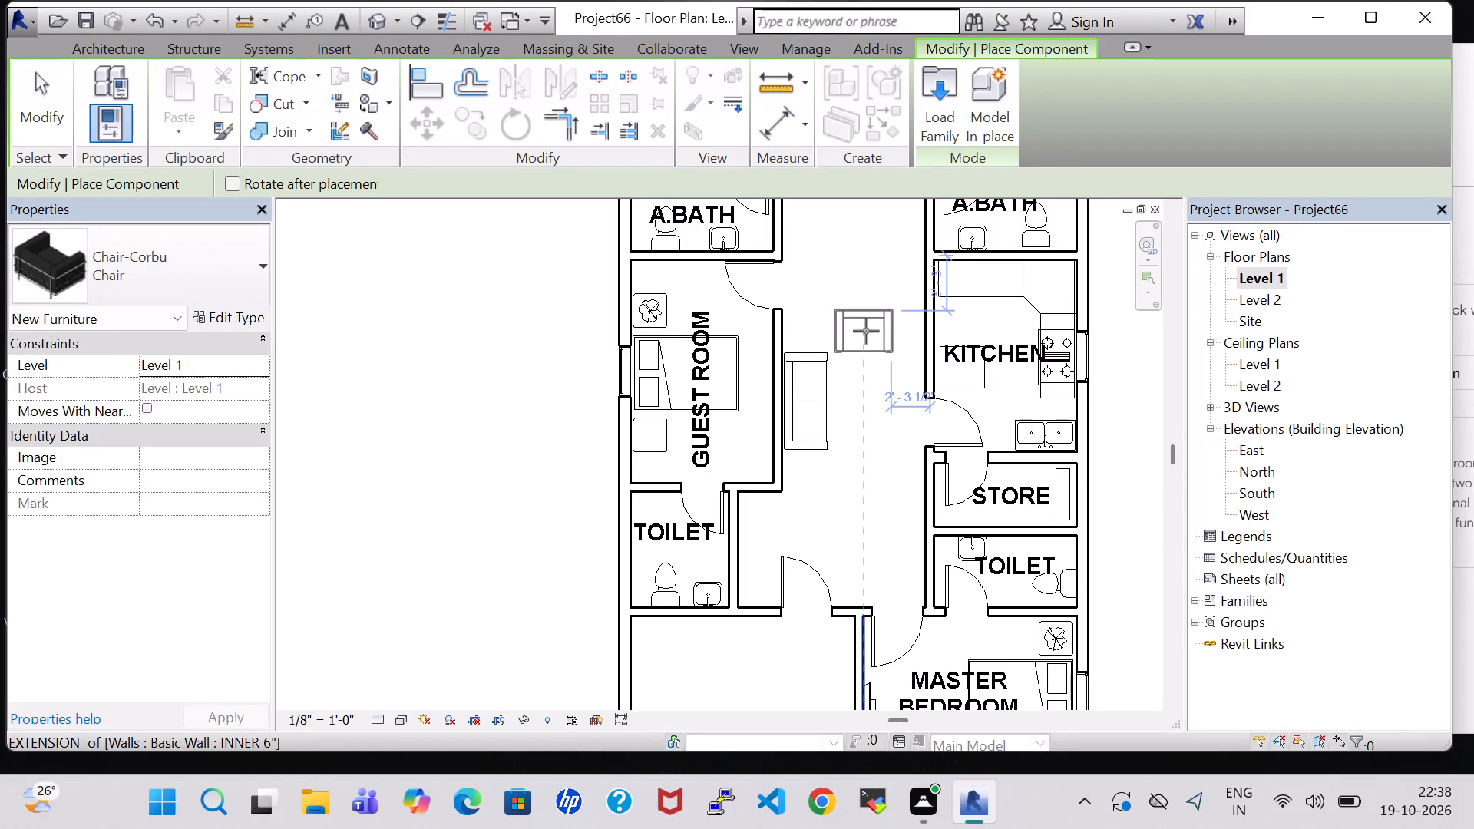
Place one Chair-Corbu in the central hall just northeast of the sofa, and nudge it slightly north and west.
left_click(864, 331)
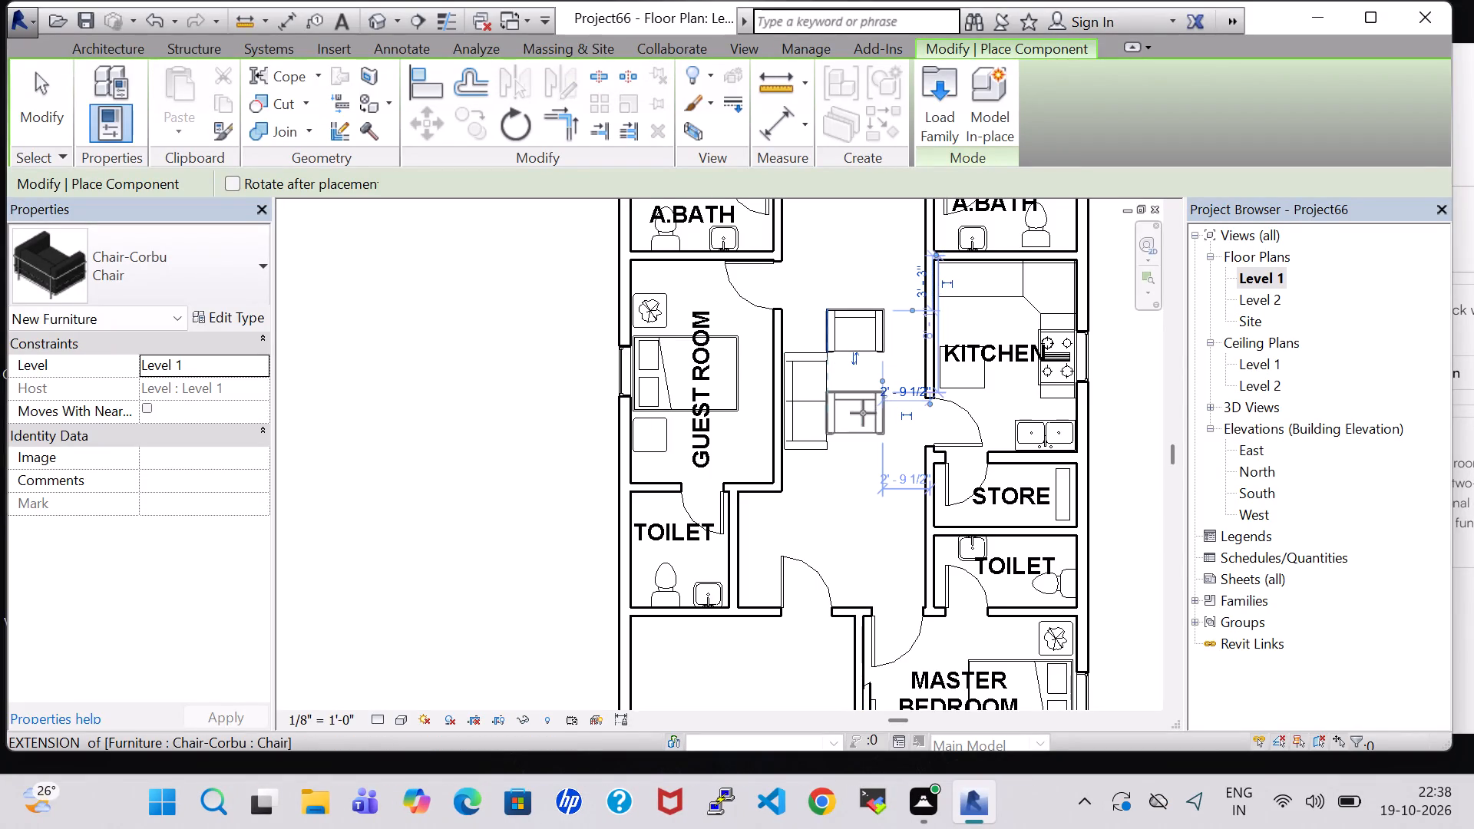
key("Escape")
key("Escape")
left_click(851, 332)
key("Up")
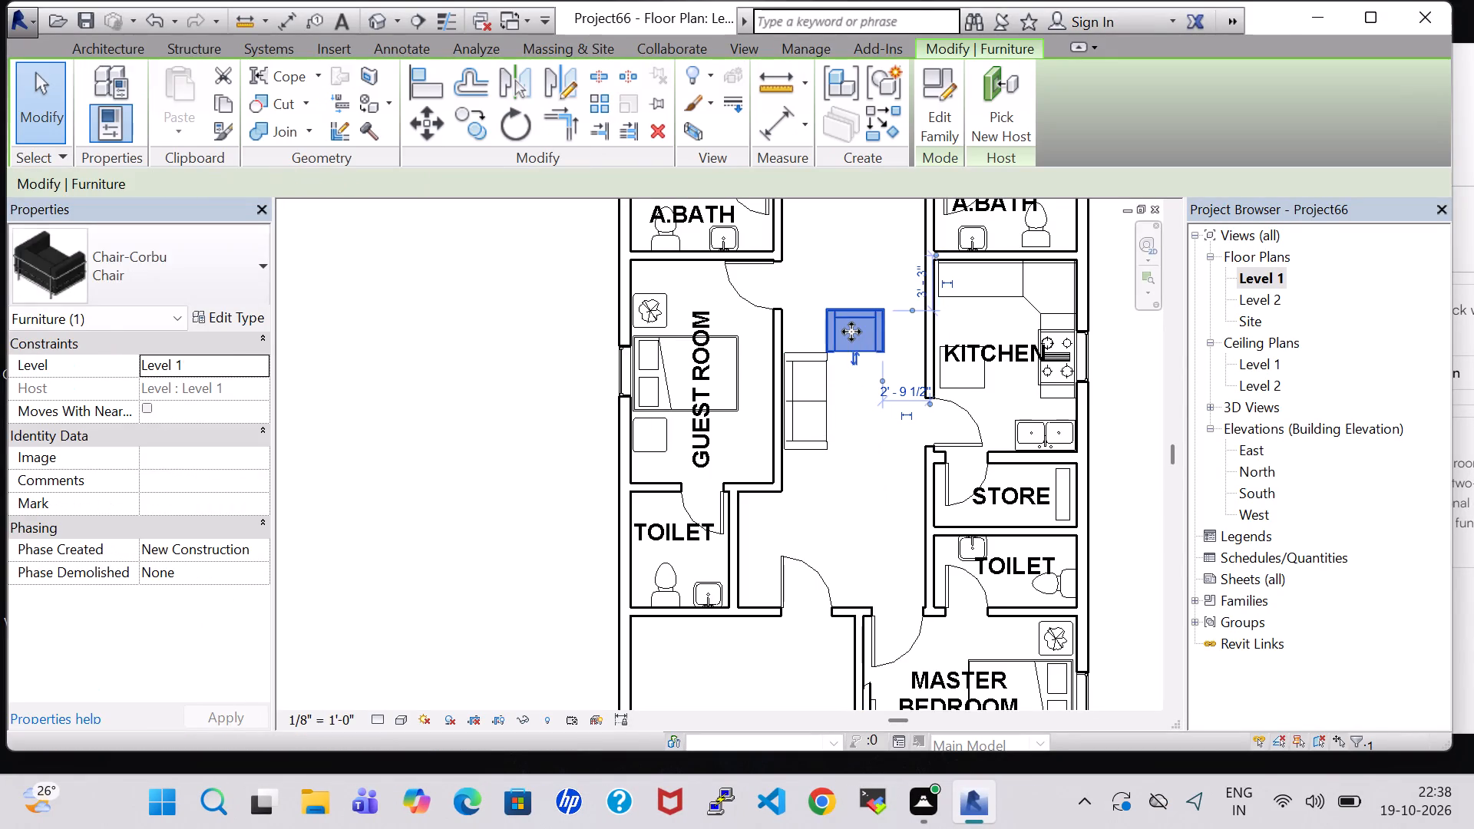
key("Left")
left_click(866, 481)
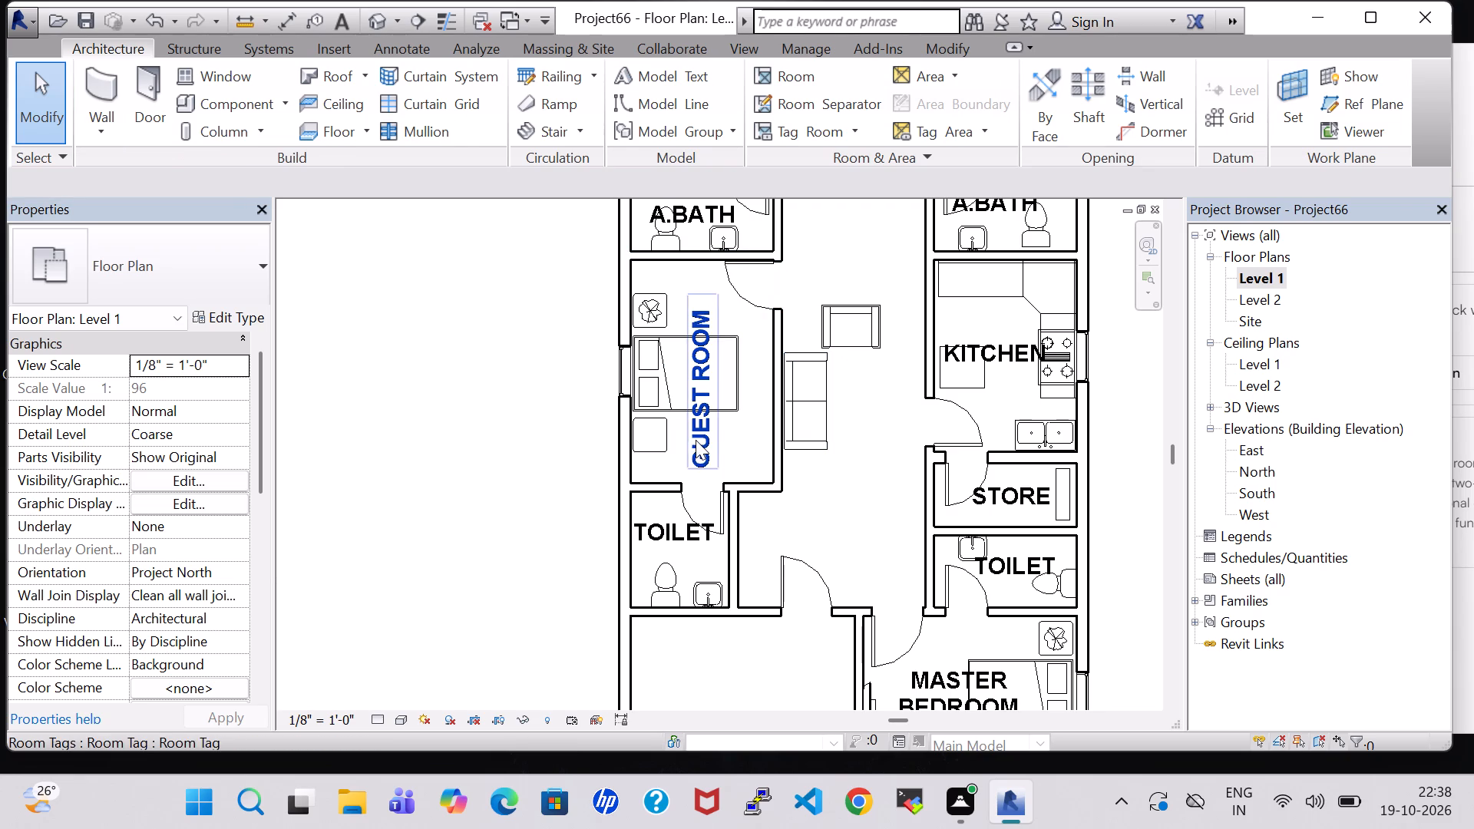
Create a similar 24" x 24" end table from the guest room's and place it in the corner between the sofa and armchair, nudged slightly west.
left_click(644, 441)
right_click(643, 440)
left_click(729, 419)
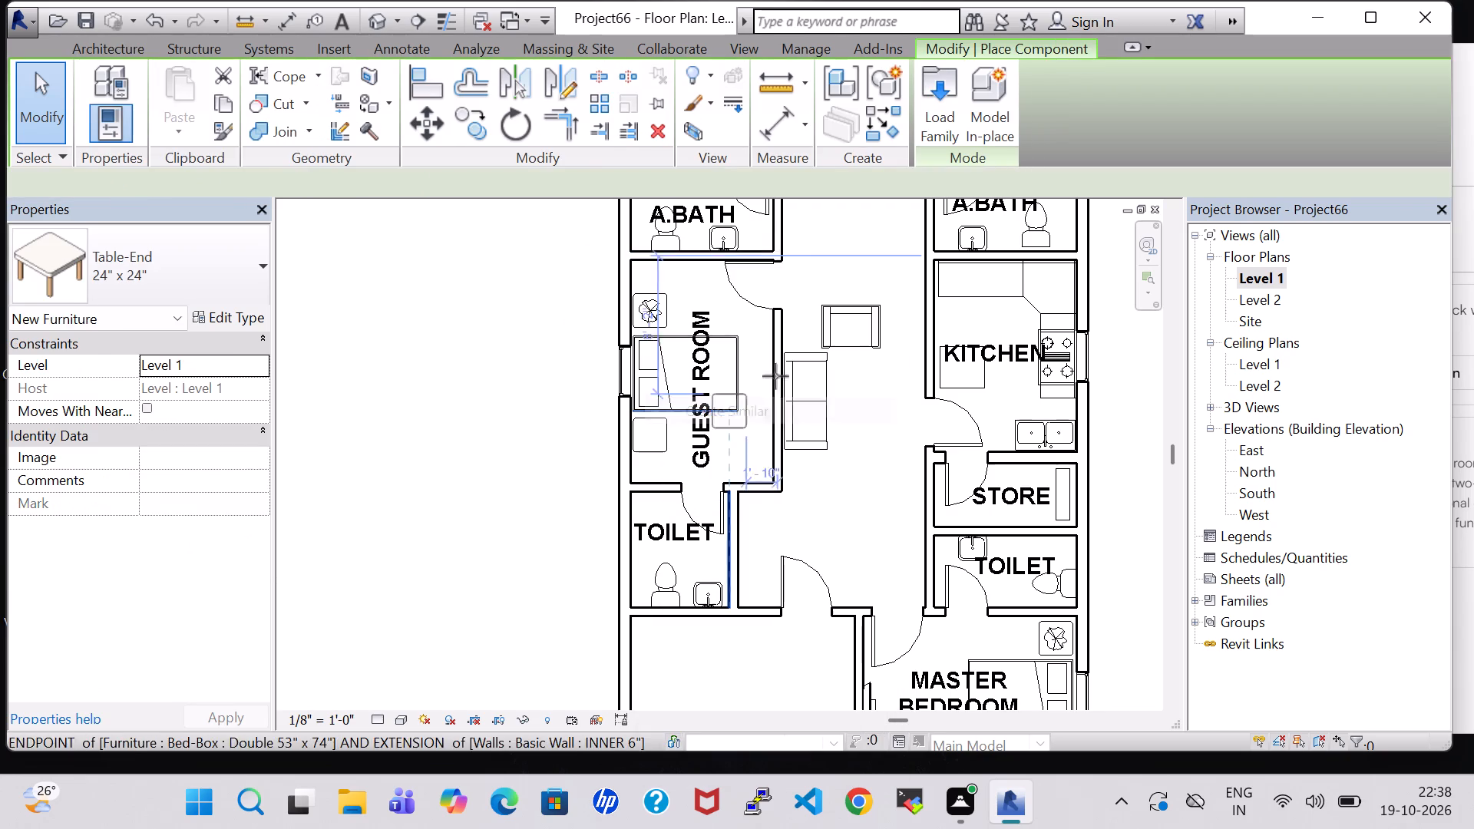
scroll(805, 344, "up", 6)
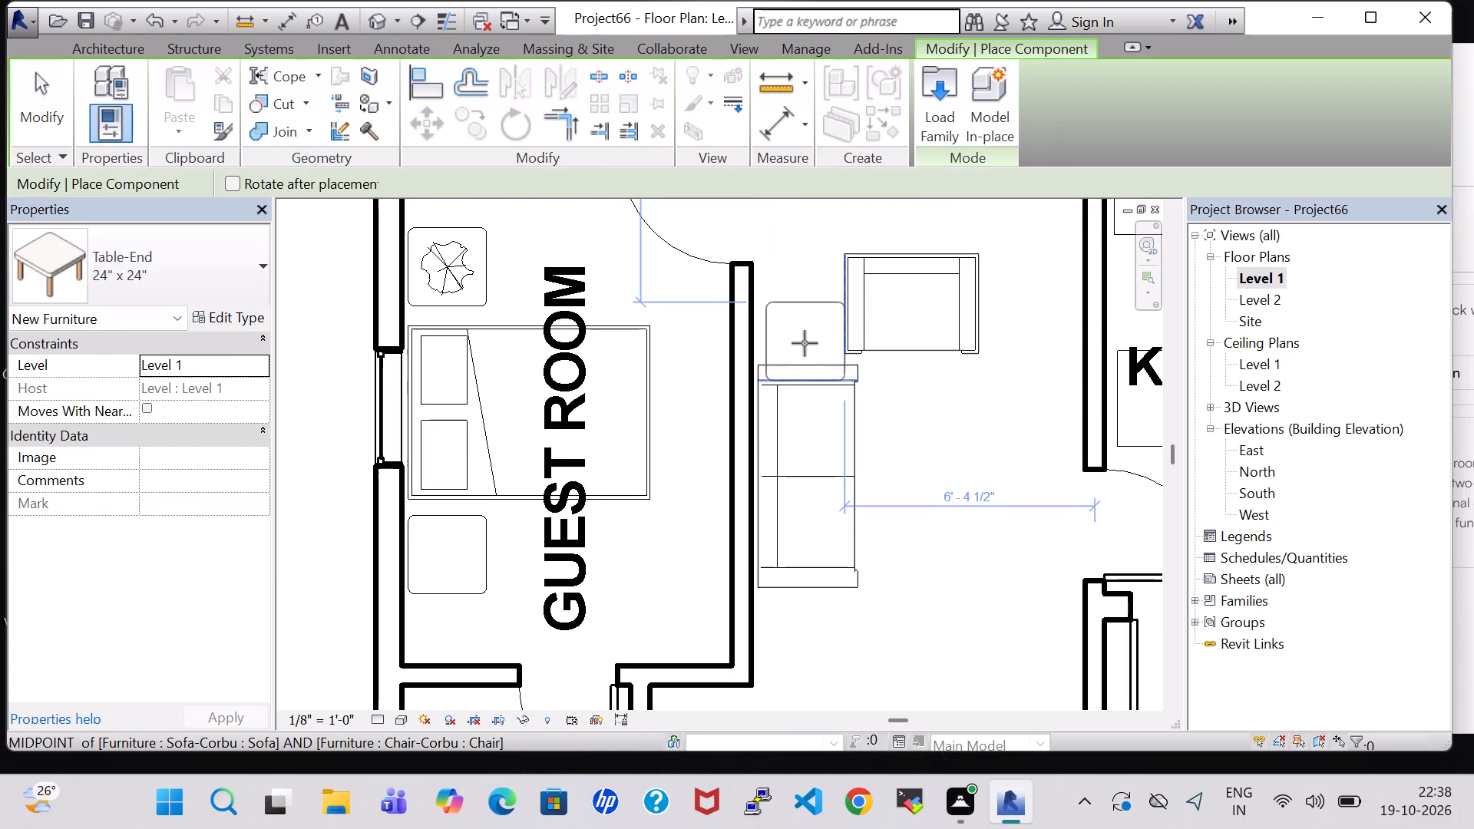
left_click(805, 316)
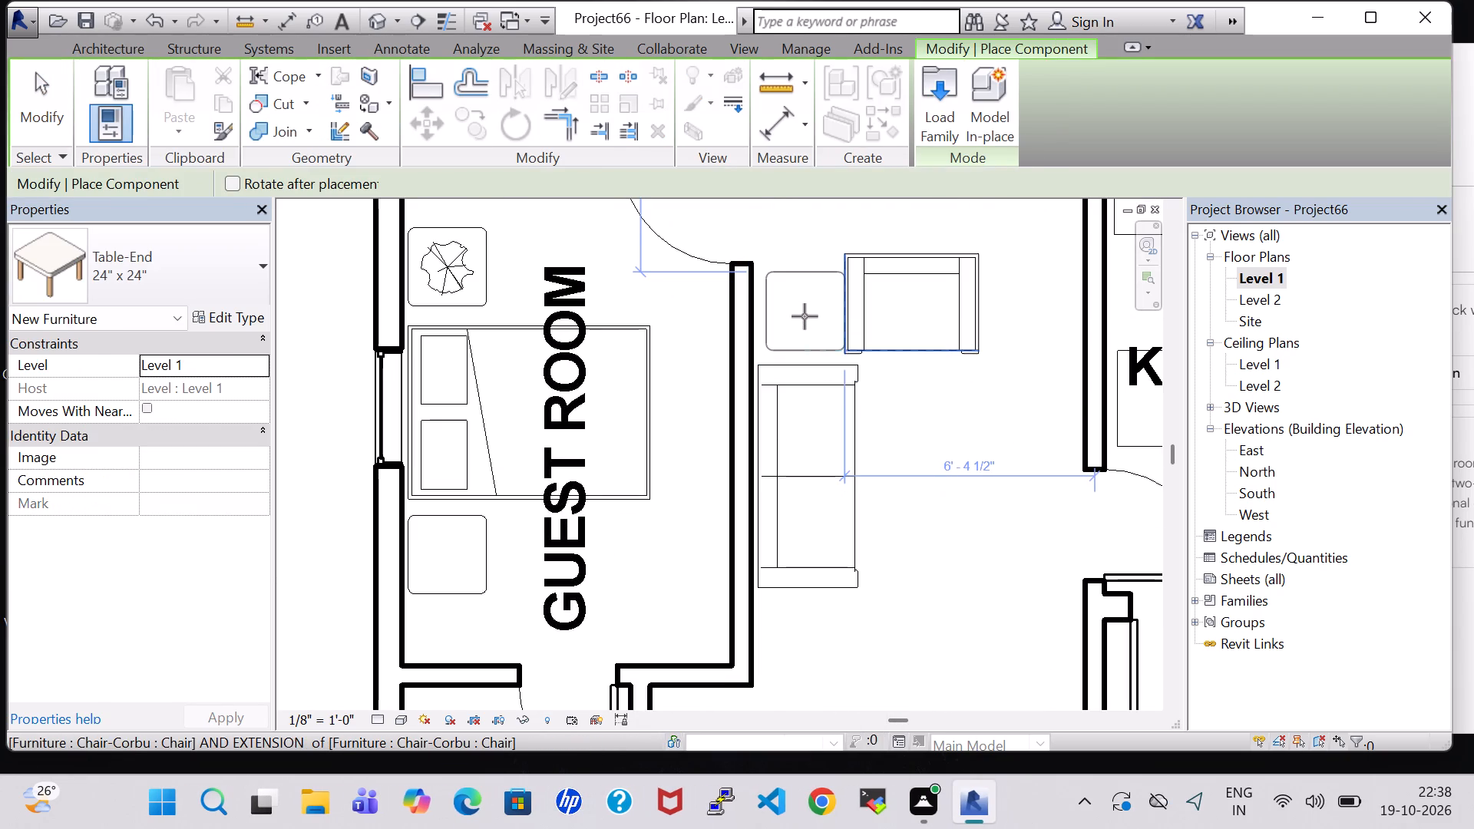
key("Escape")
key("Escape")
left_click(805, 316)
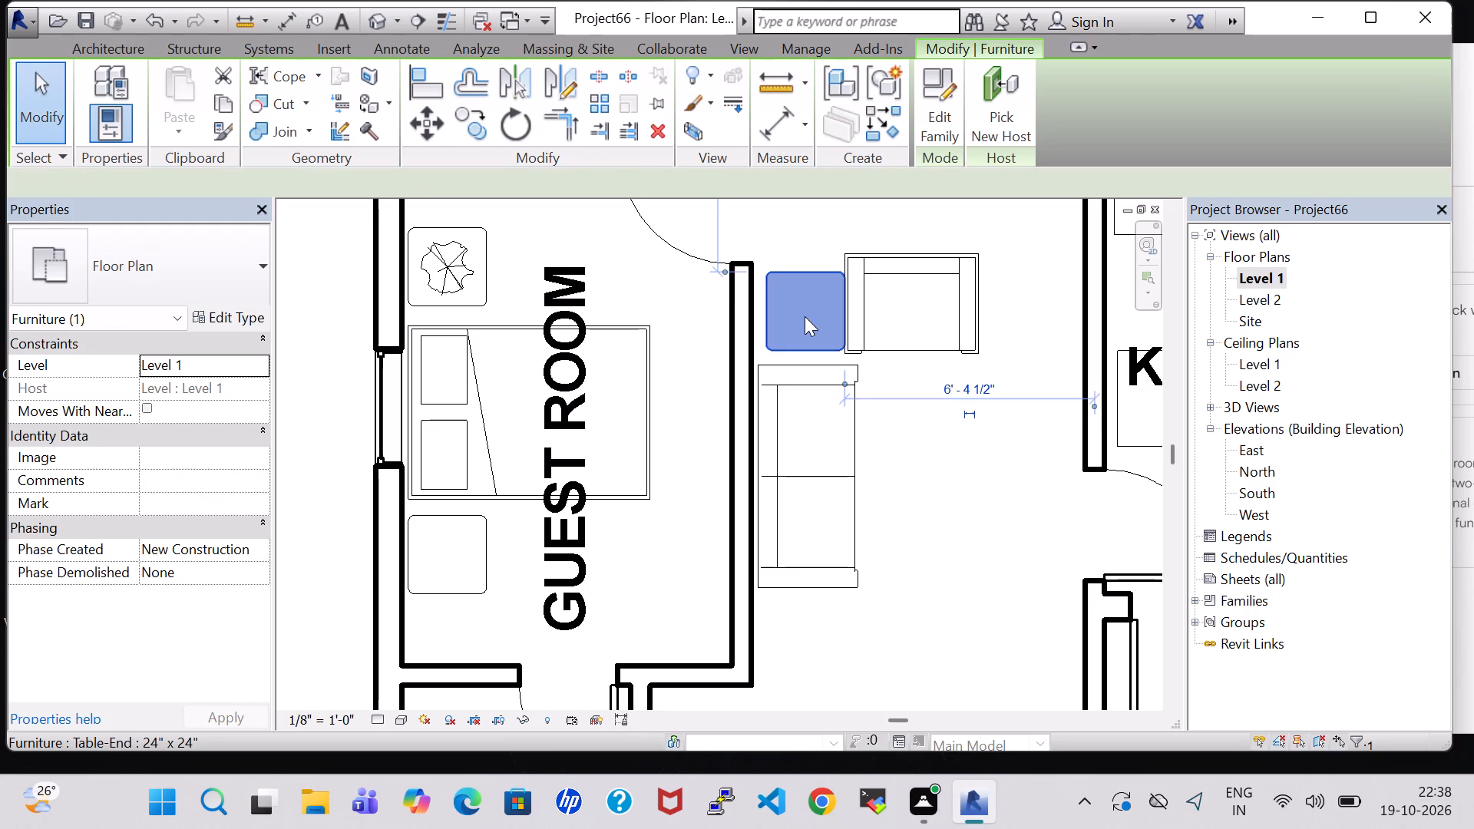
key("Left")
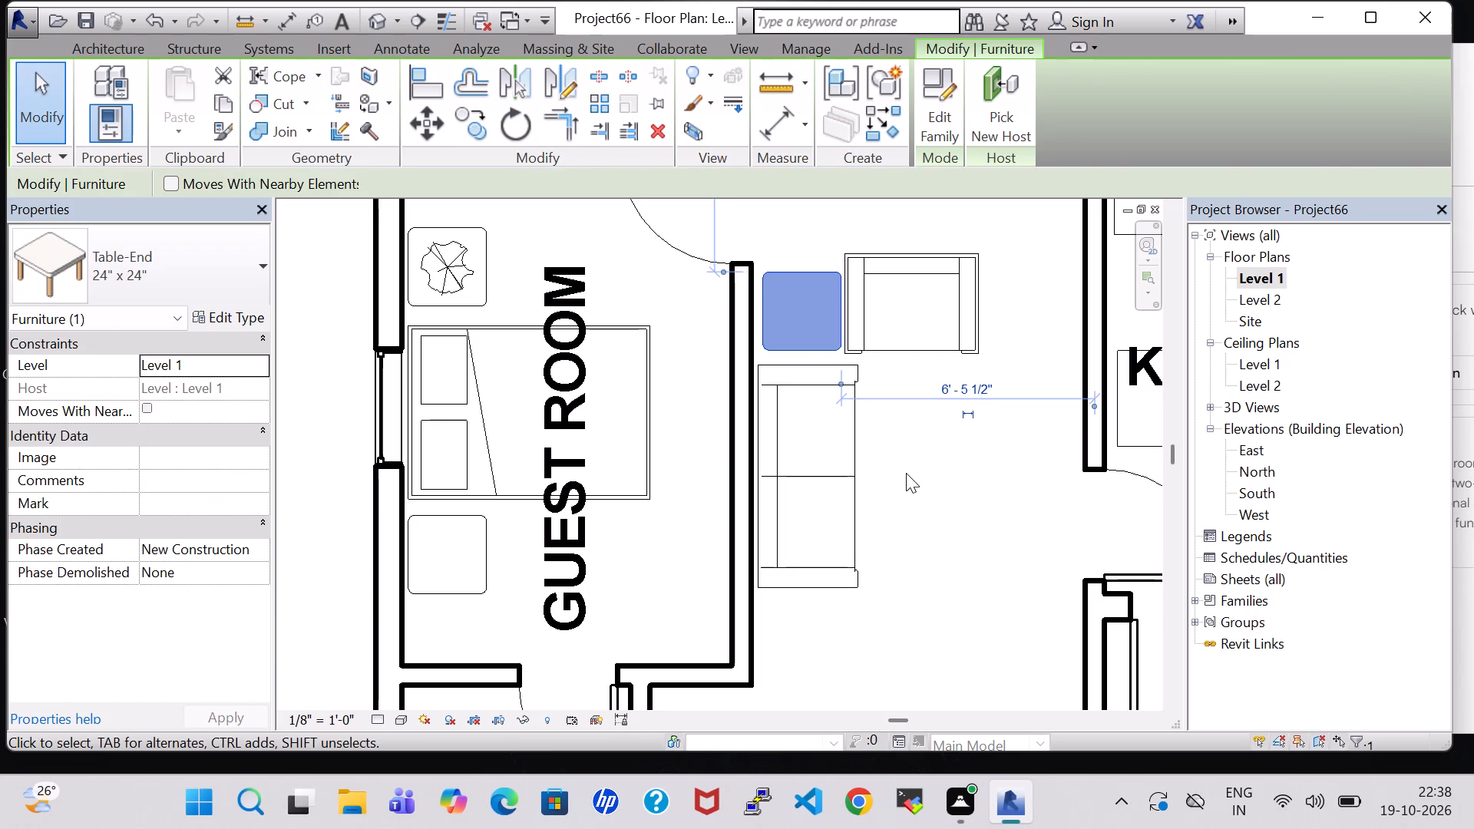
left_click(906, 473)
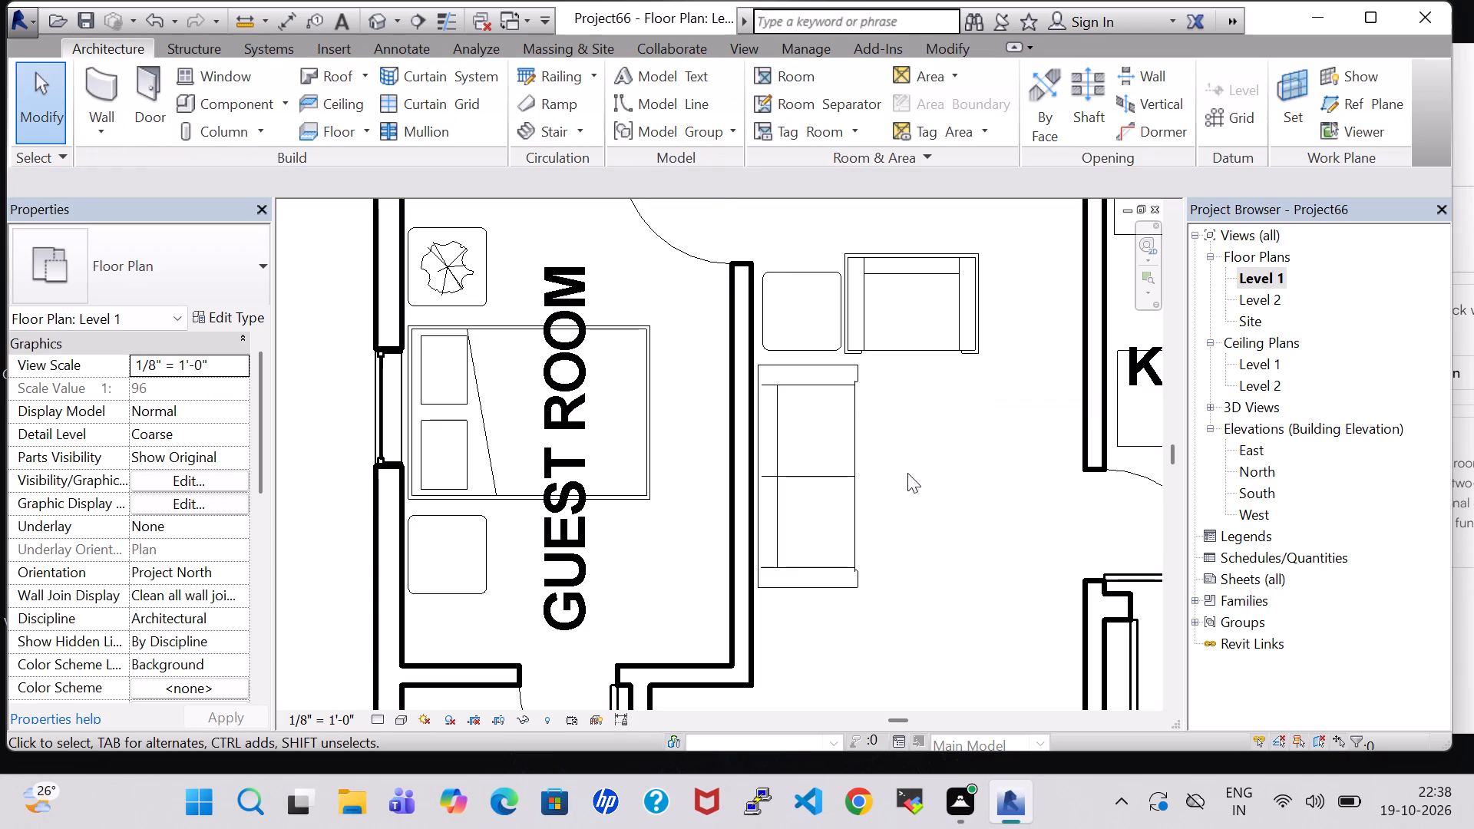
Create a similar Agave - 1.5' plant from the guest room's and place it at the north edge of the hall's end table.
scroll(907, 473, "down", 4)
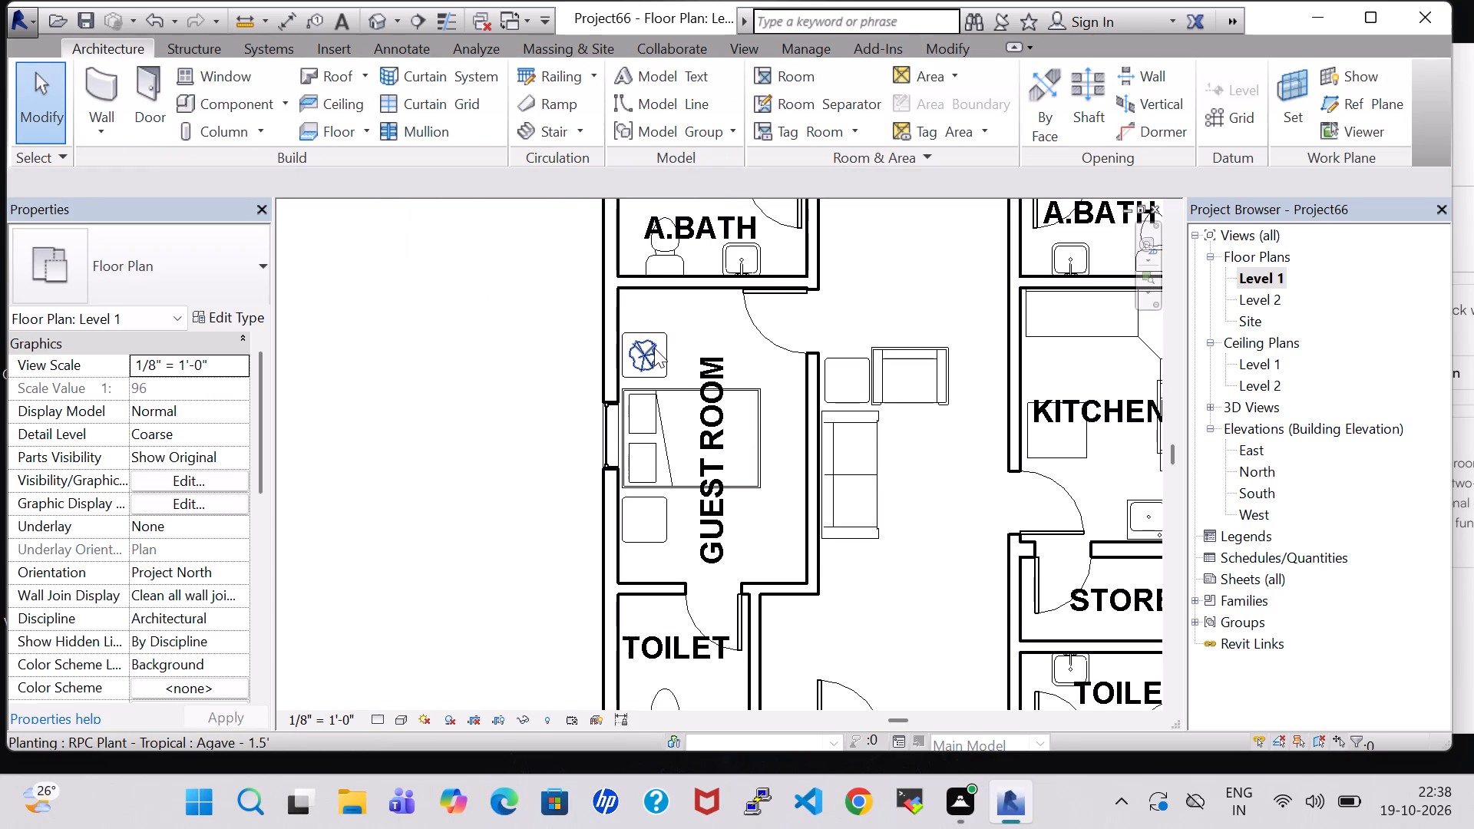
left_click(654, 348)
right_click(654, 348)
left_click(747, 401)
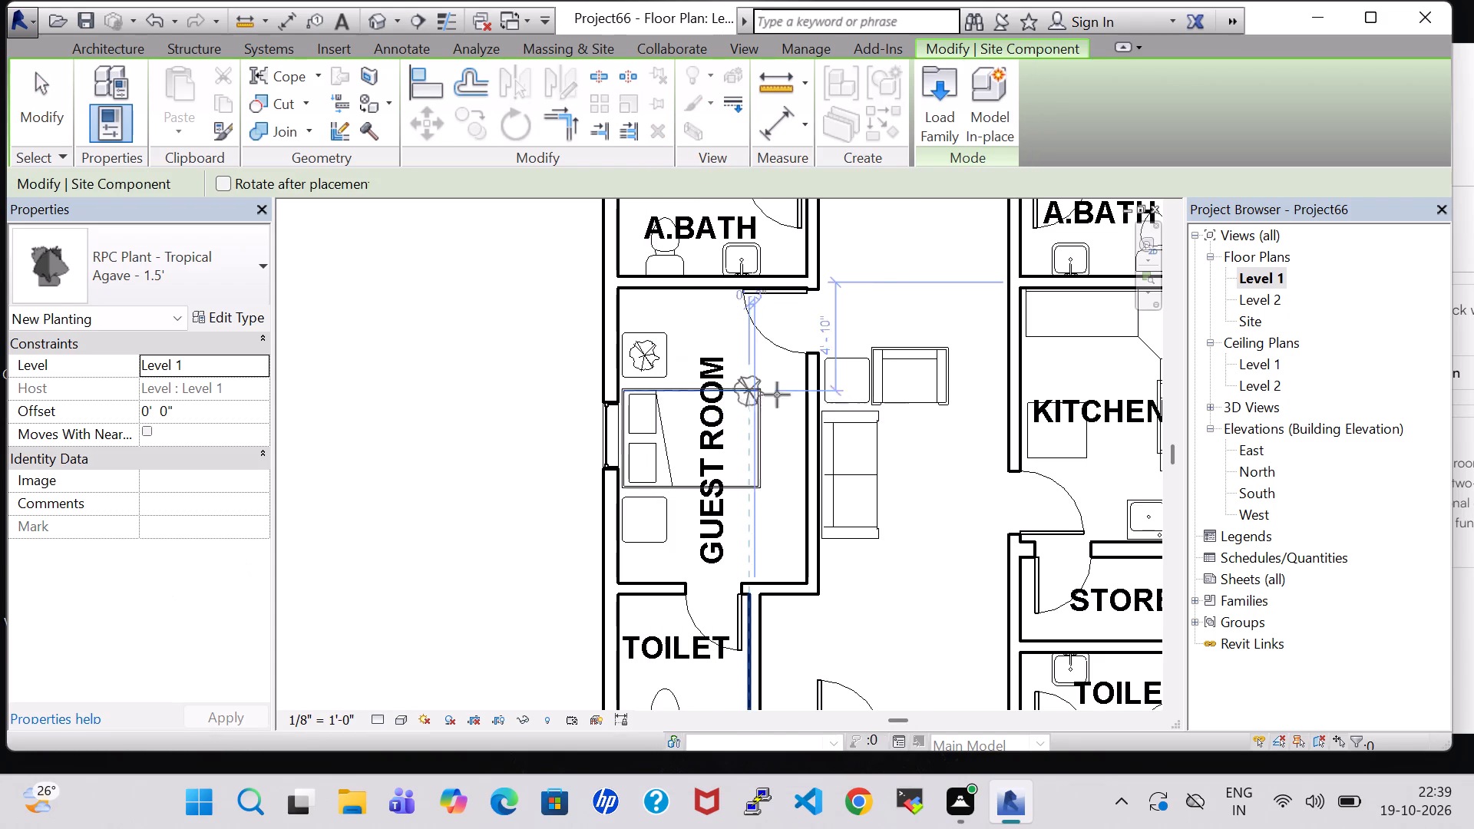
left_click(850, 360)
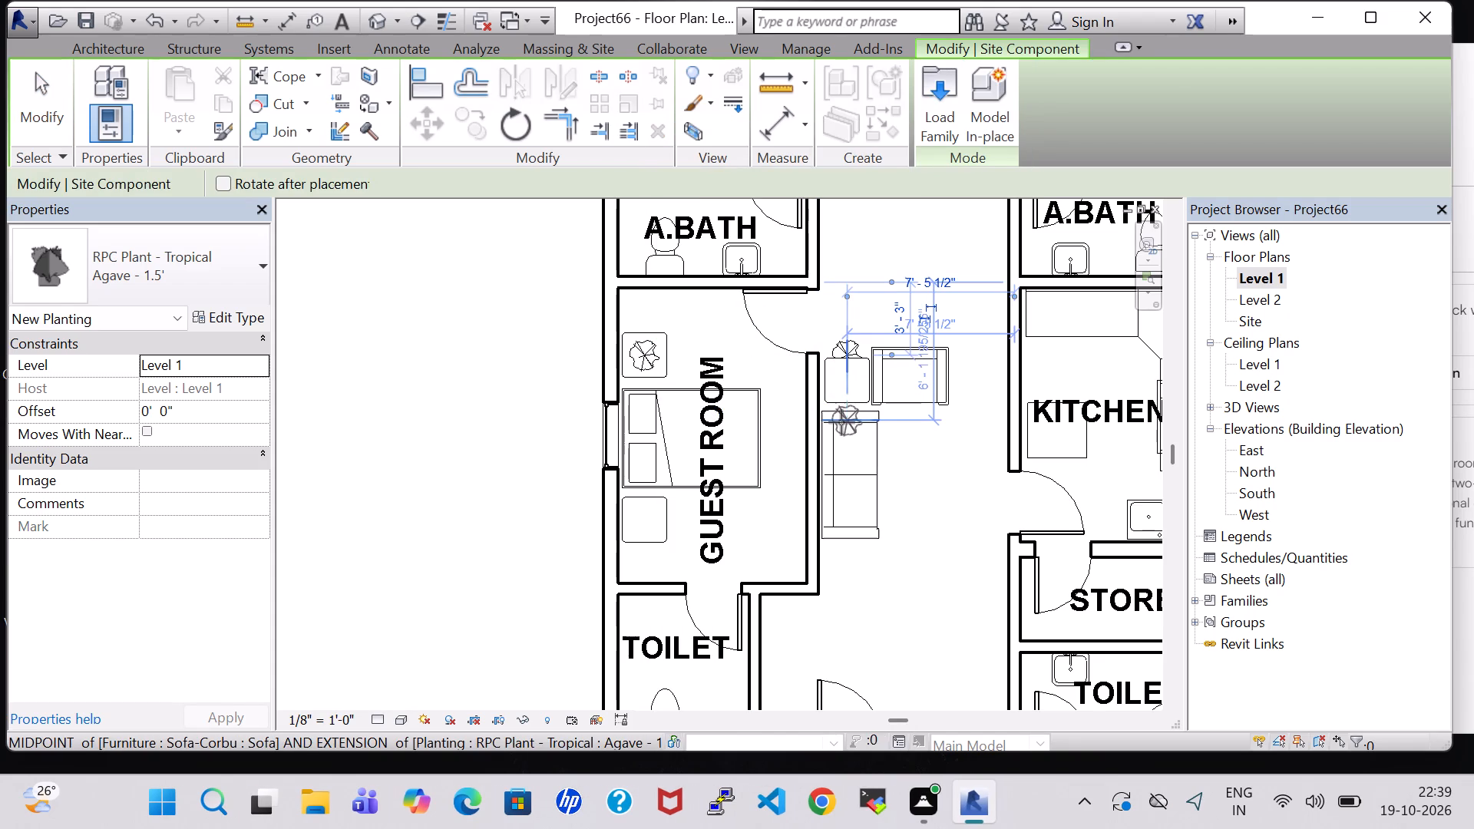
key("Escape")
key("Escape")
Set the hall plant's offset to 2' 0" and nudge it south onto the end table.
left_click(856, 345)
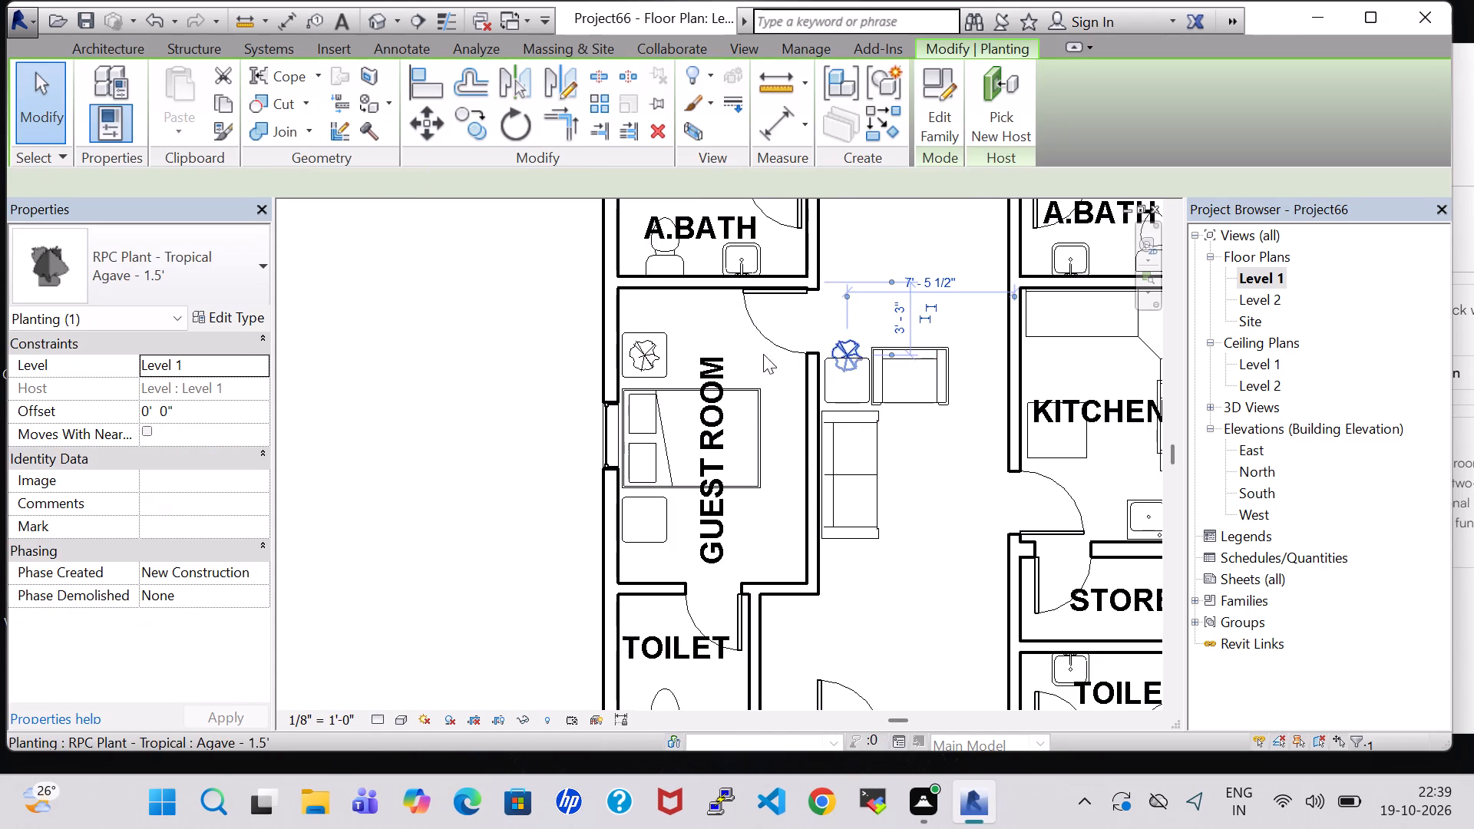
double_click(148, 414)
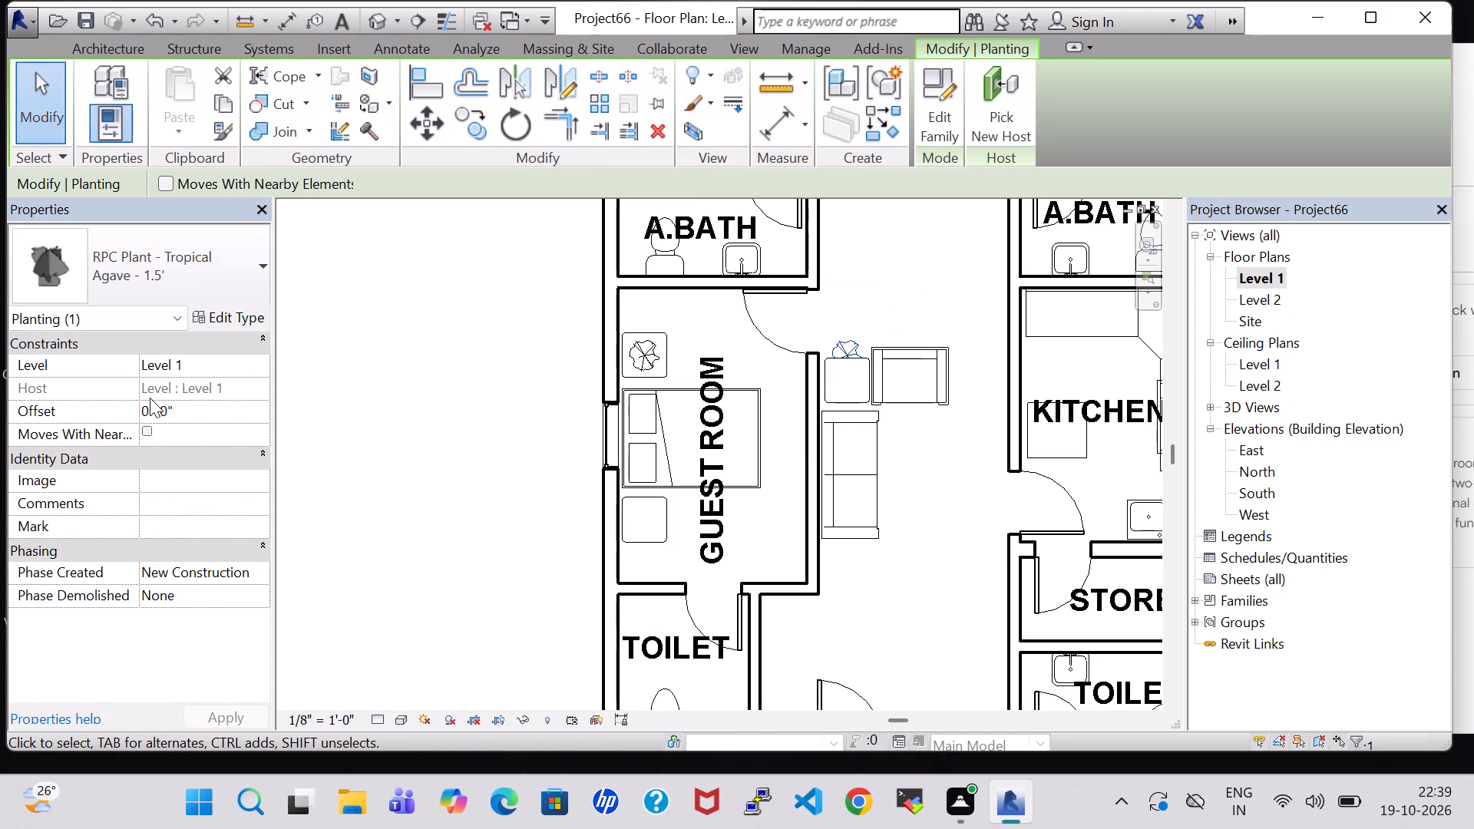
key("BackSpace")
key("2")
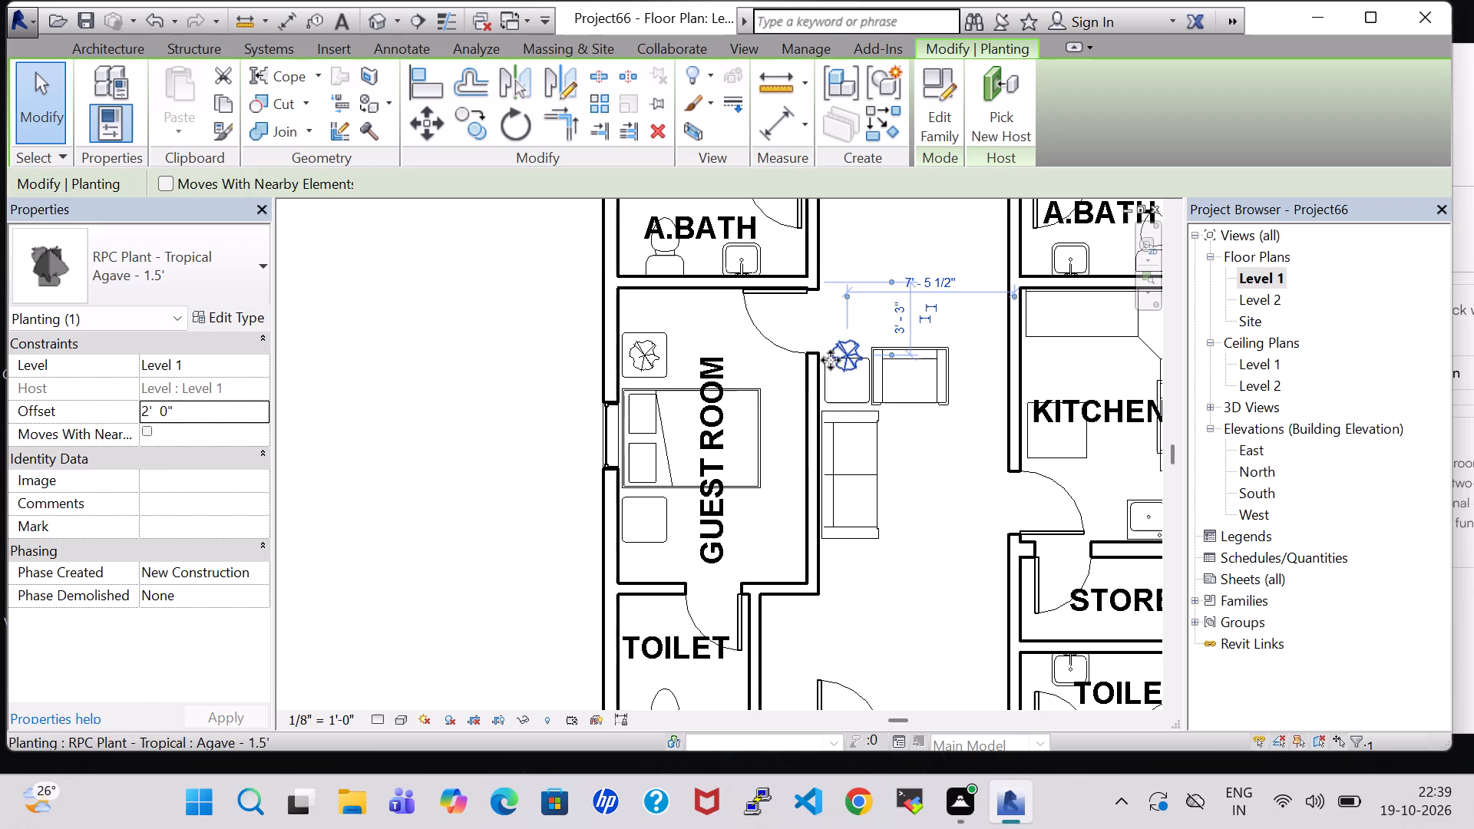
key("Down")
key("Down")
key("Down")
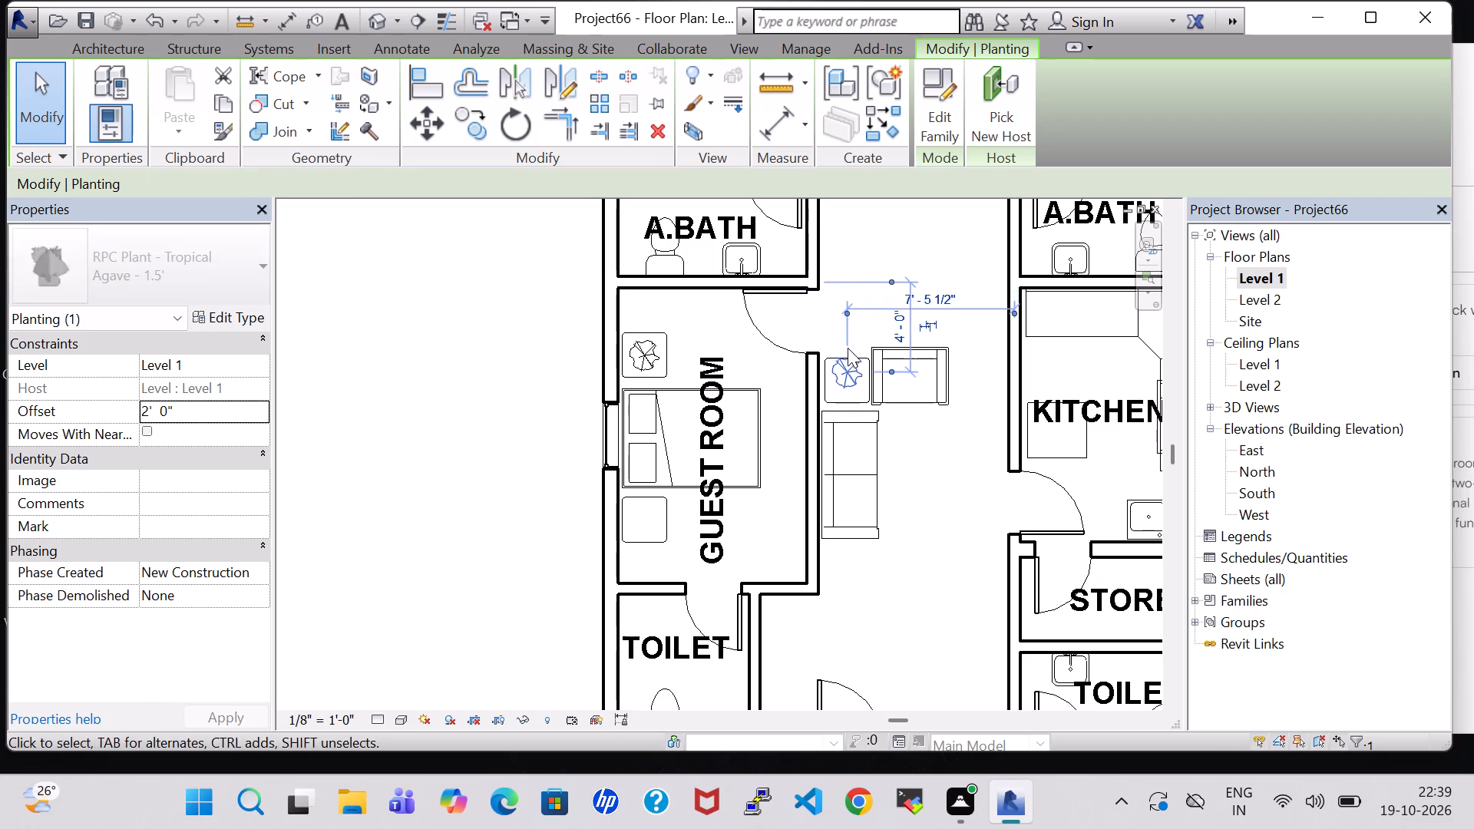
Nudge the hall's Agave plant slightly further south on the end table and clear the selection.
key("Down")
left_click(937, 498)
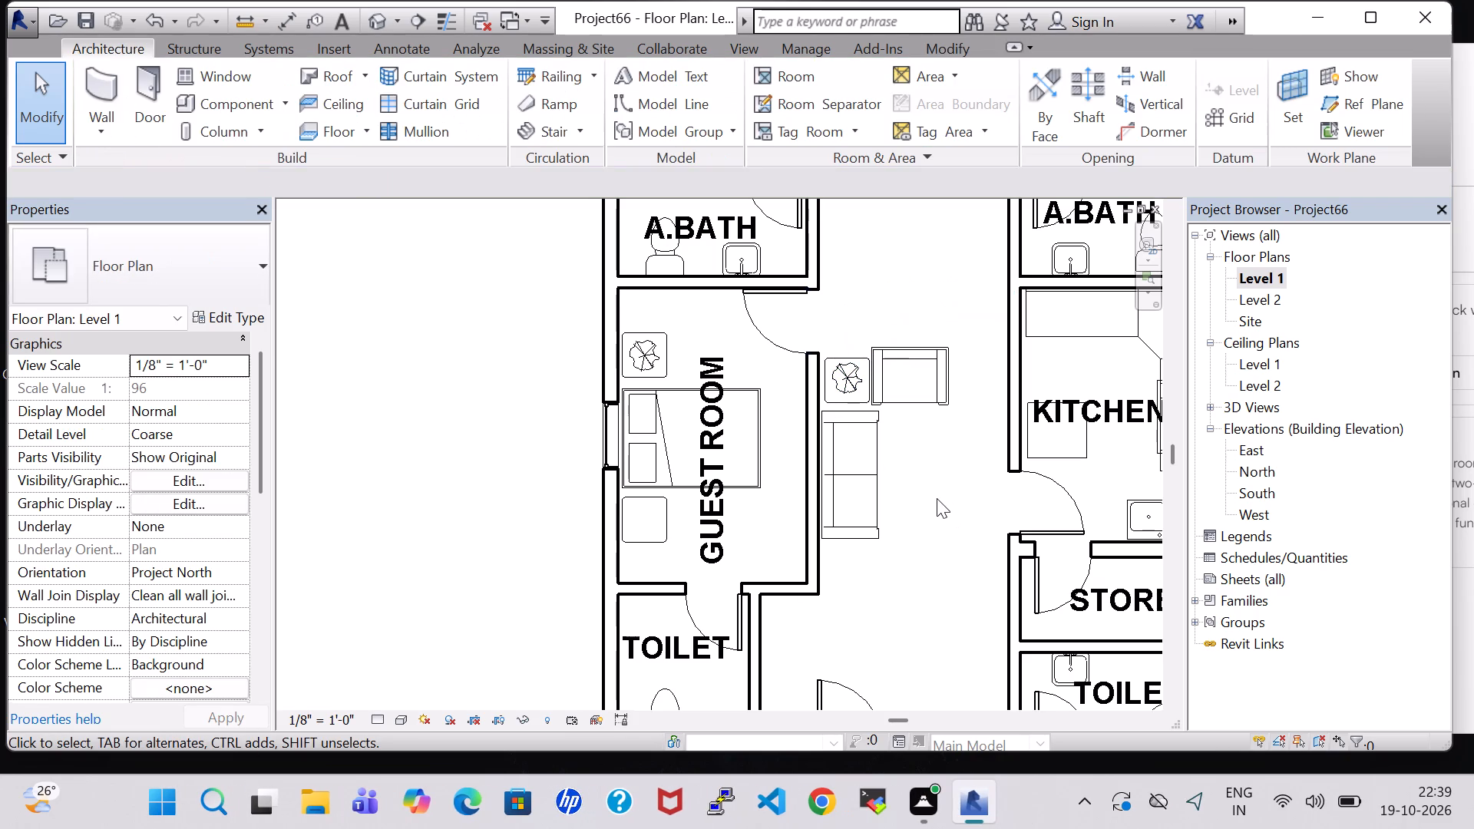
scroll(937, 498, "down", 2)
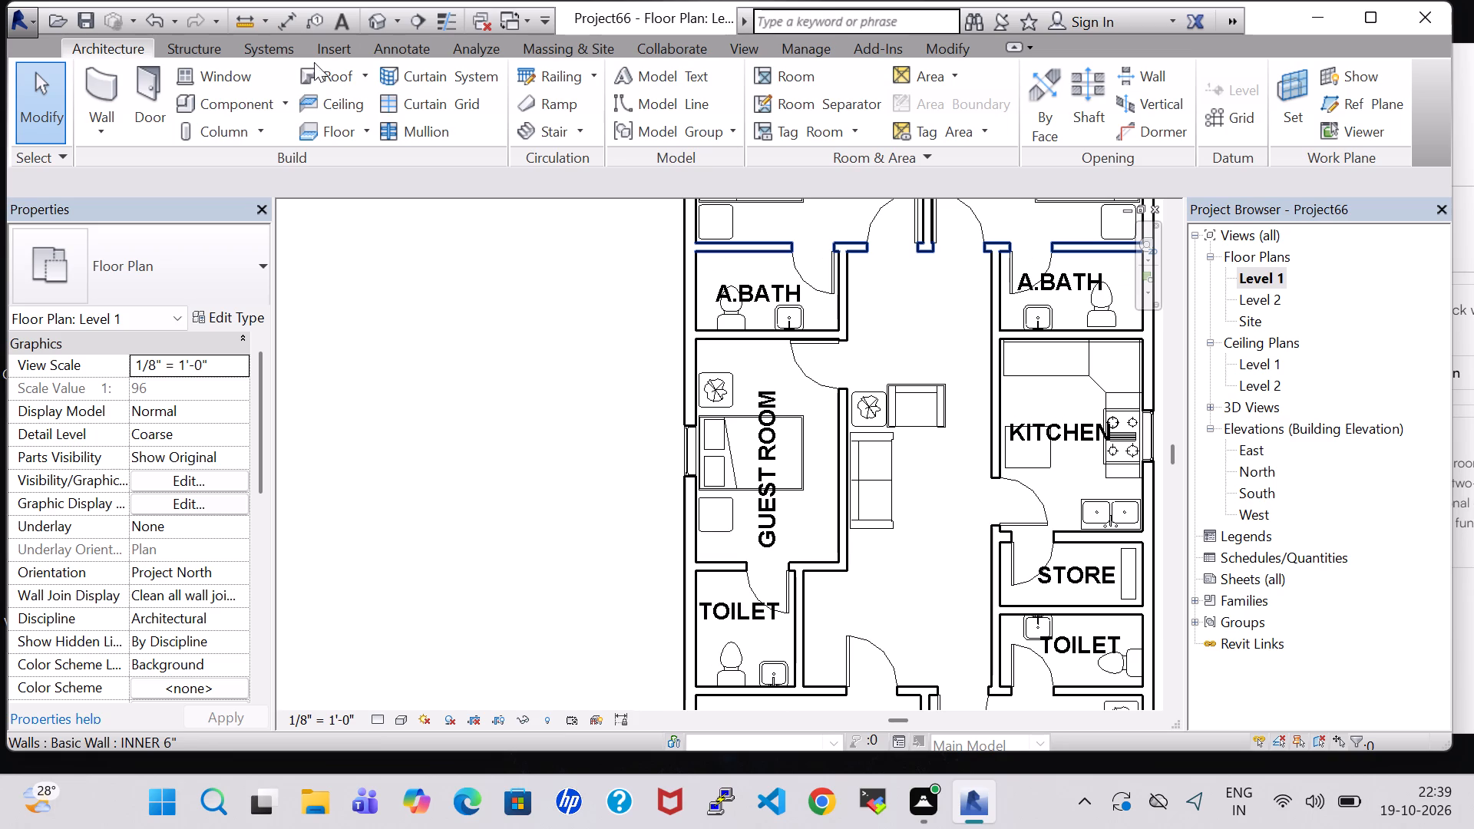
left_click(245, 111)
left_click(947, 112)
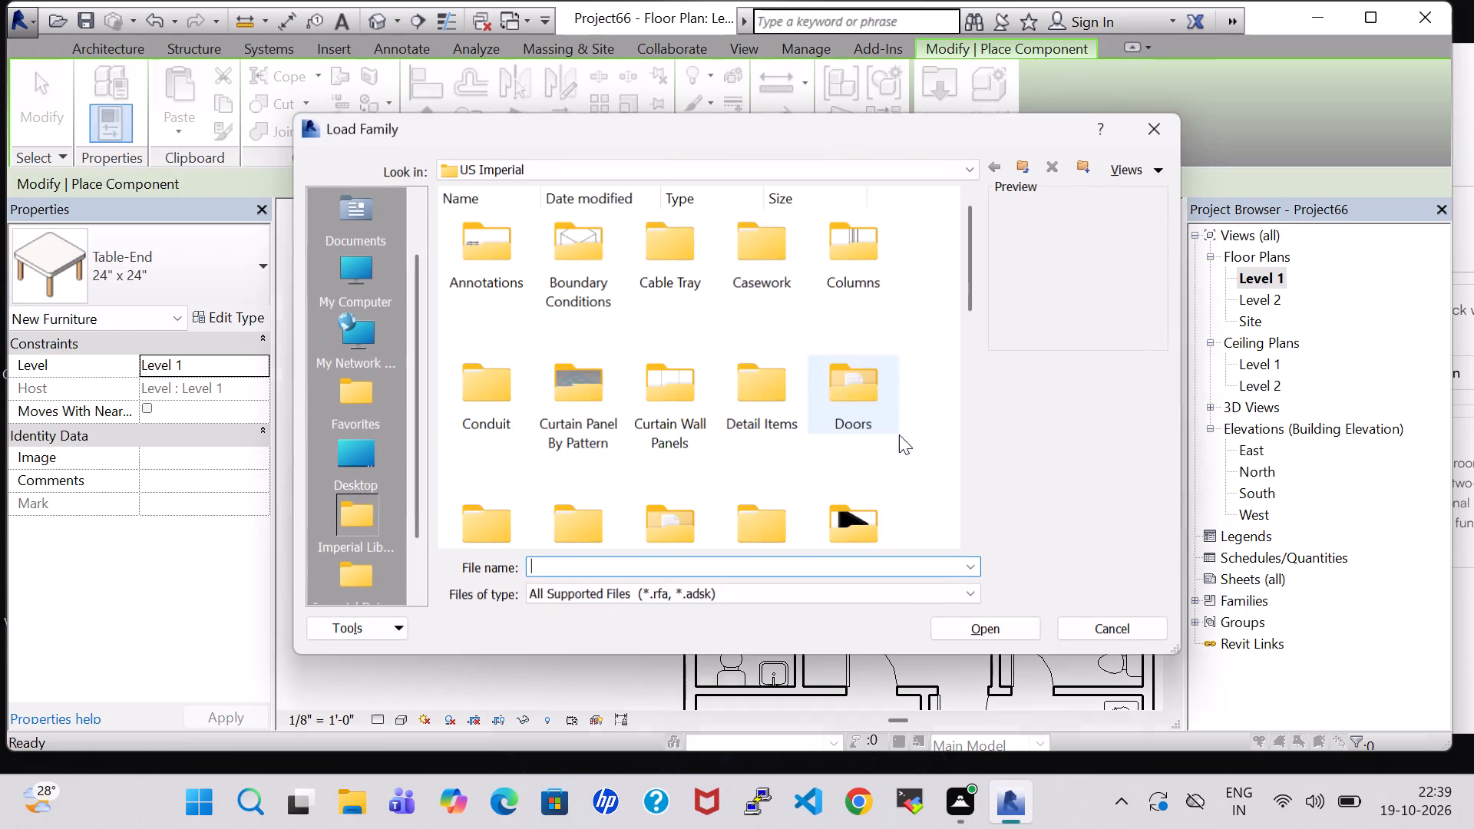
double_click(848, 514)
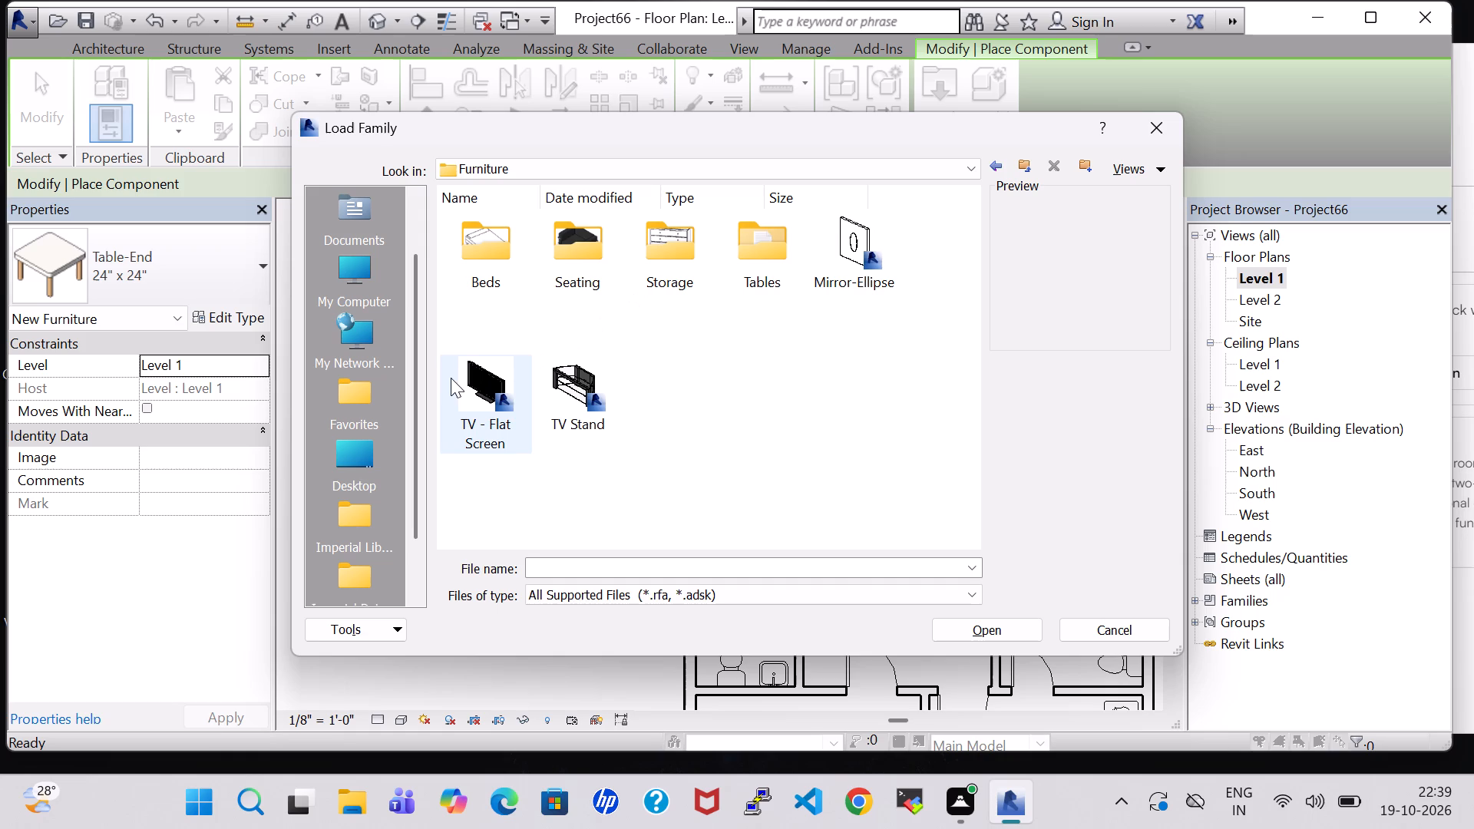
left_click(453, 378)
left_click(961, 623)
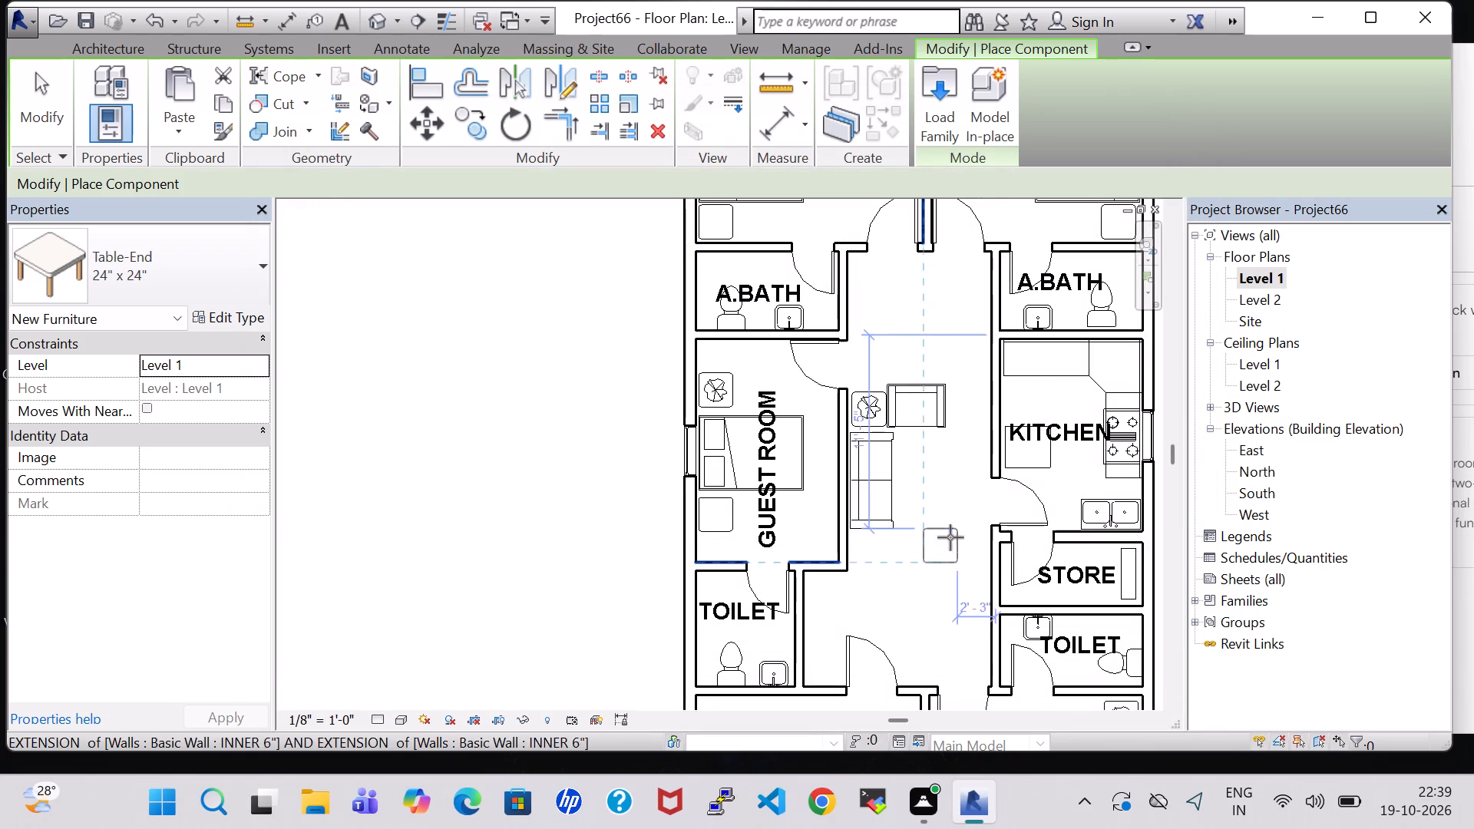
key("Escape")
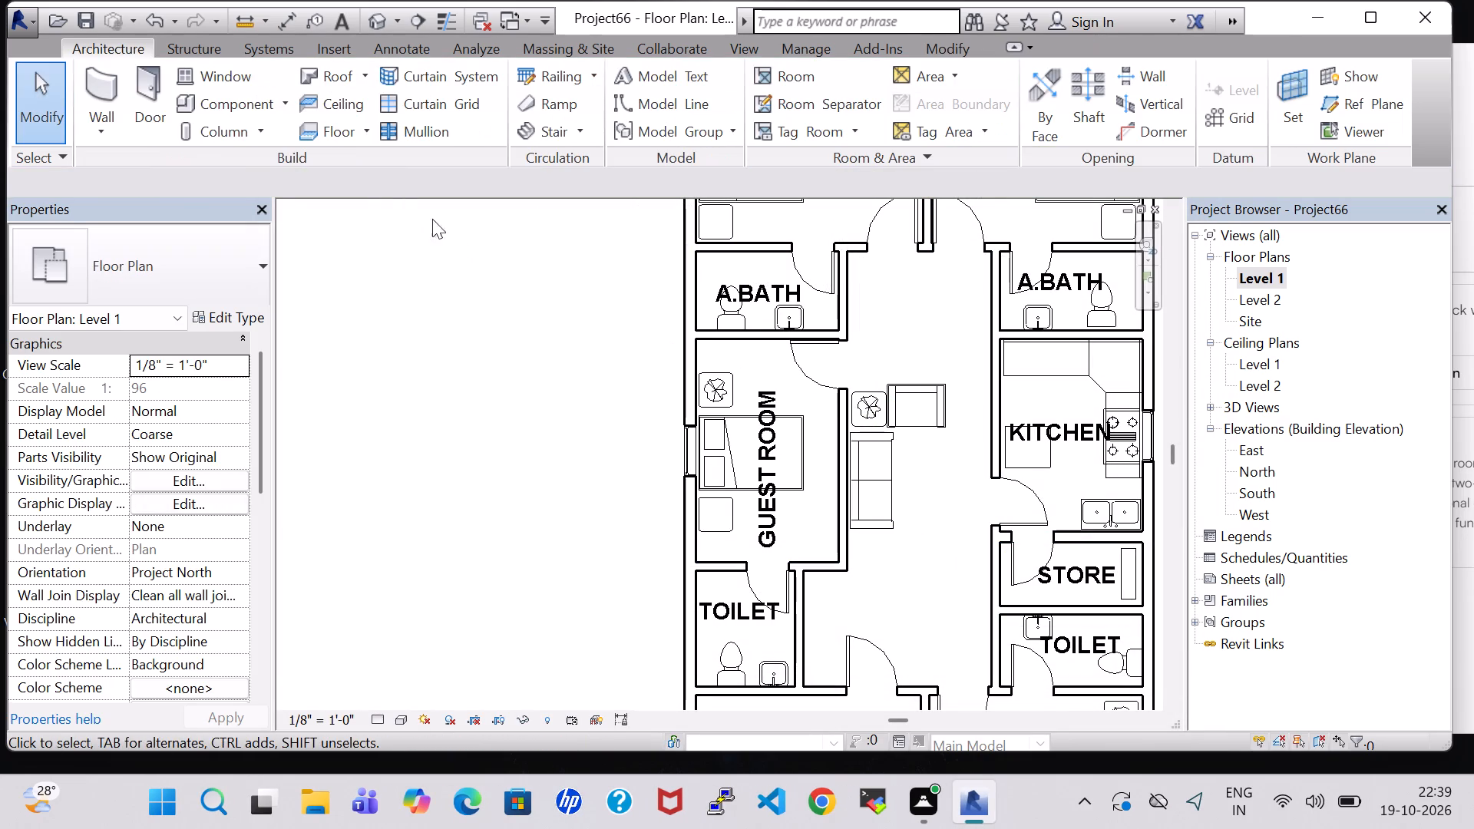
Load the Table-Dining Round w Chairs family from the furniture library and place one 36" Diameter table in the hall, south of the sofa.
left_click(216, 97)
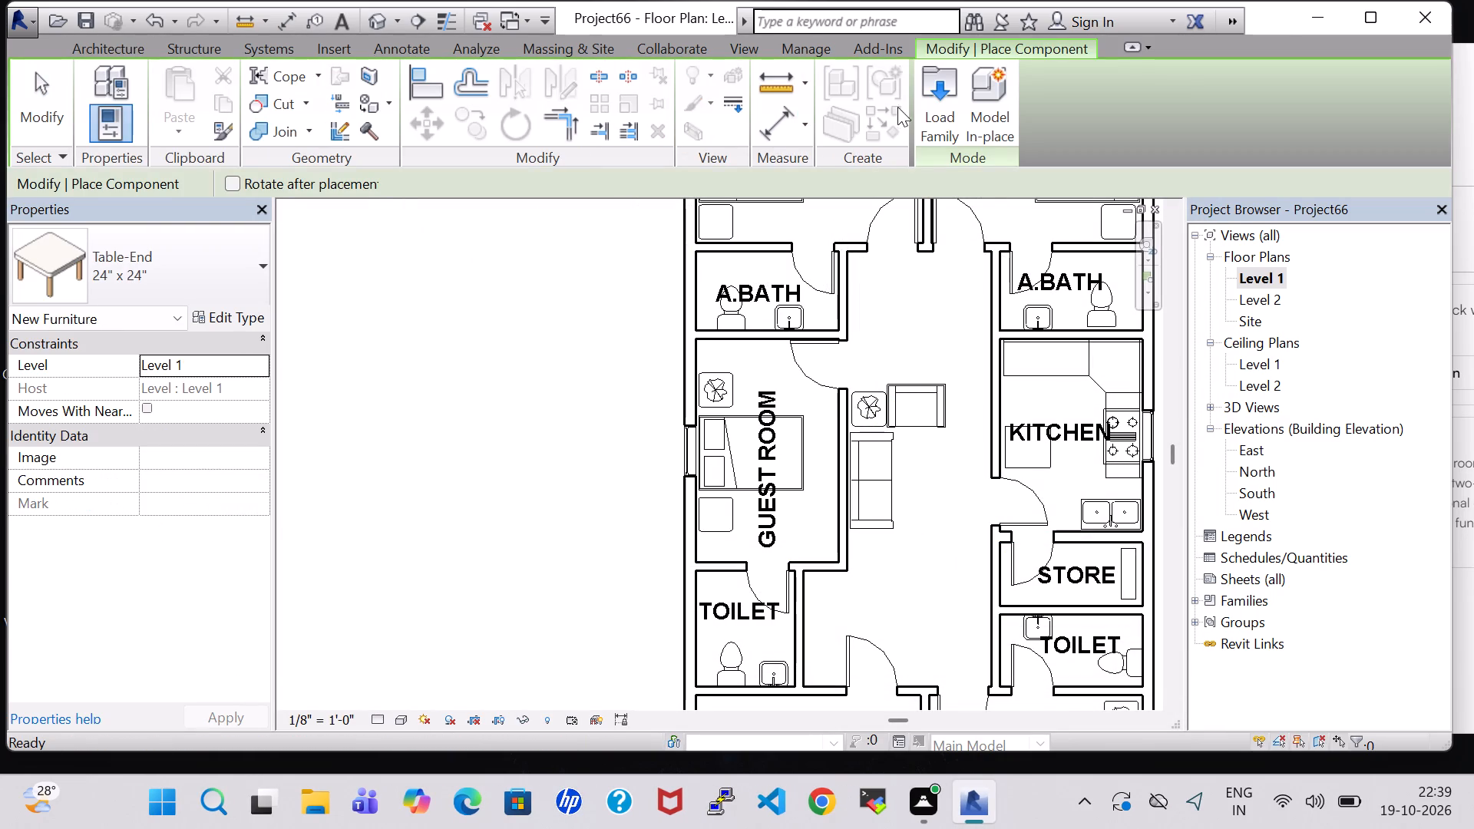
left_click(932, 86)
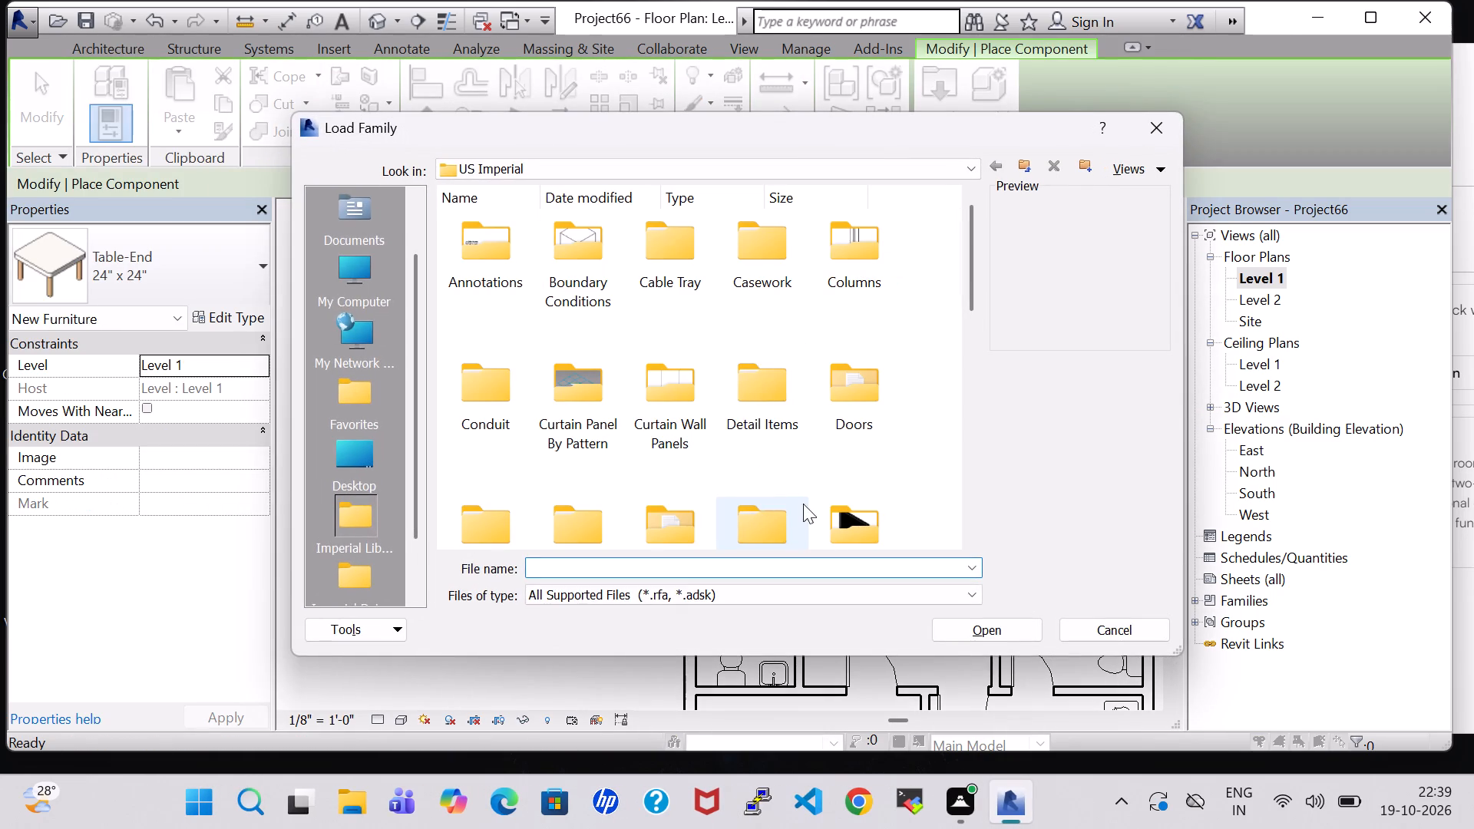
double_click(845, 506)
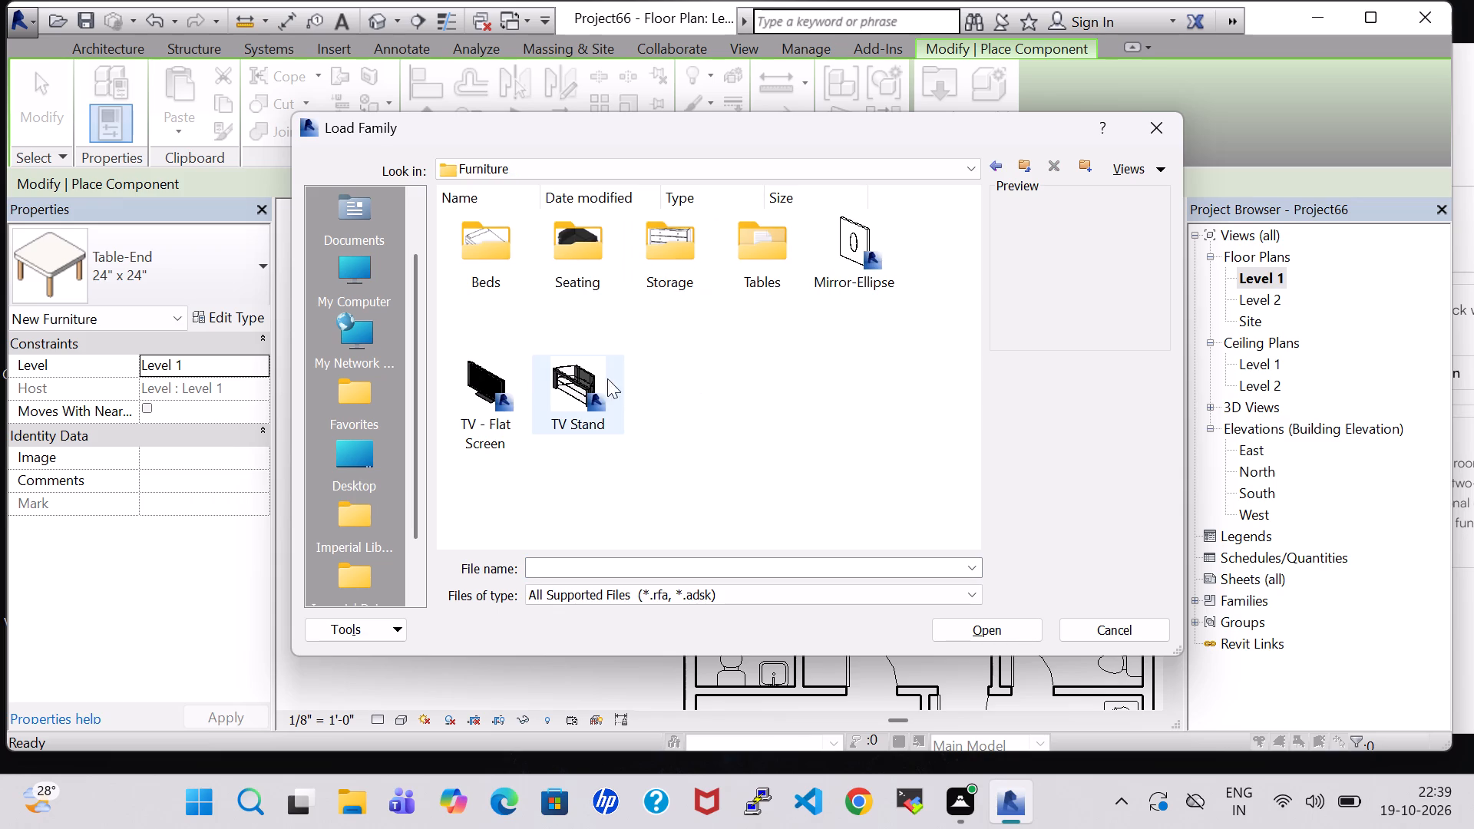
double_click(759, 259)
left_click(758, 259)
left_click(965, 622)
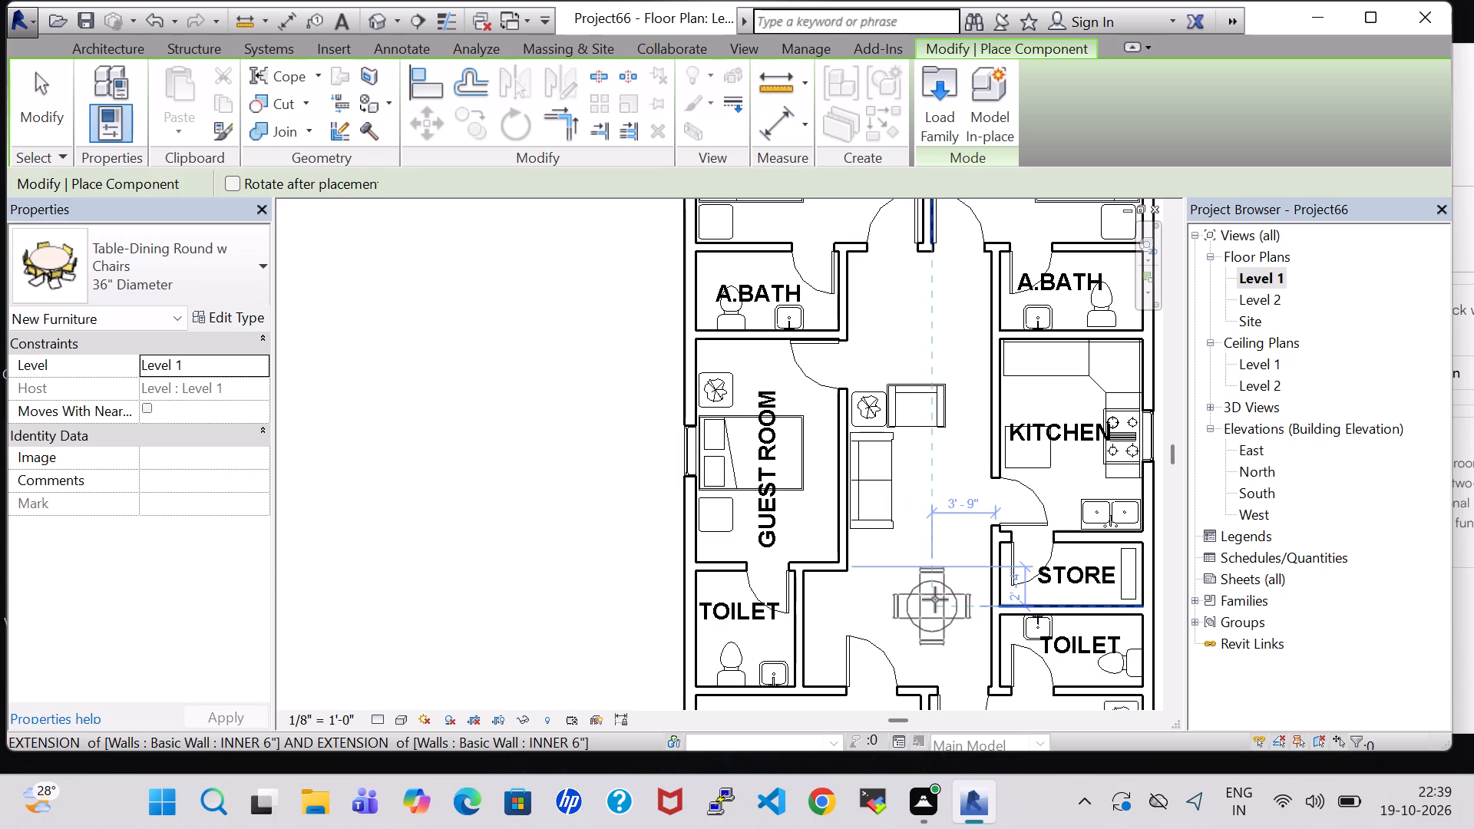
left_click(933, 599)
key("Escape")
key("Escape")
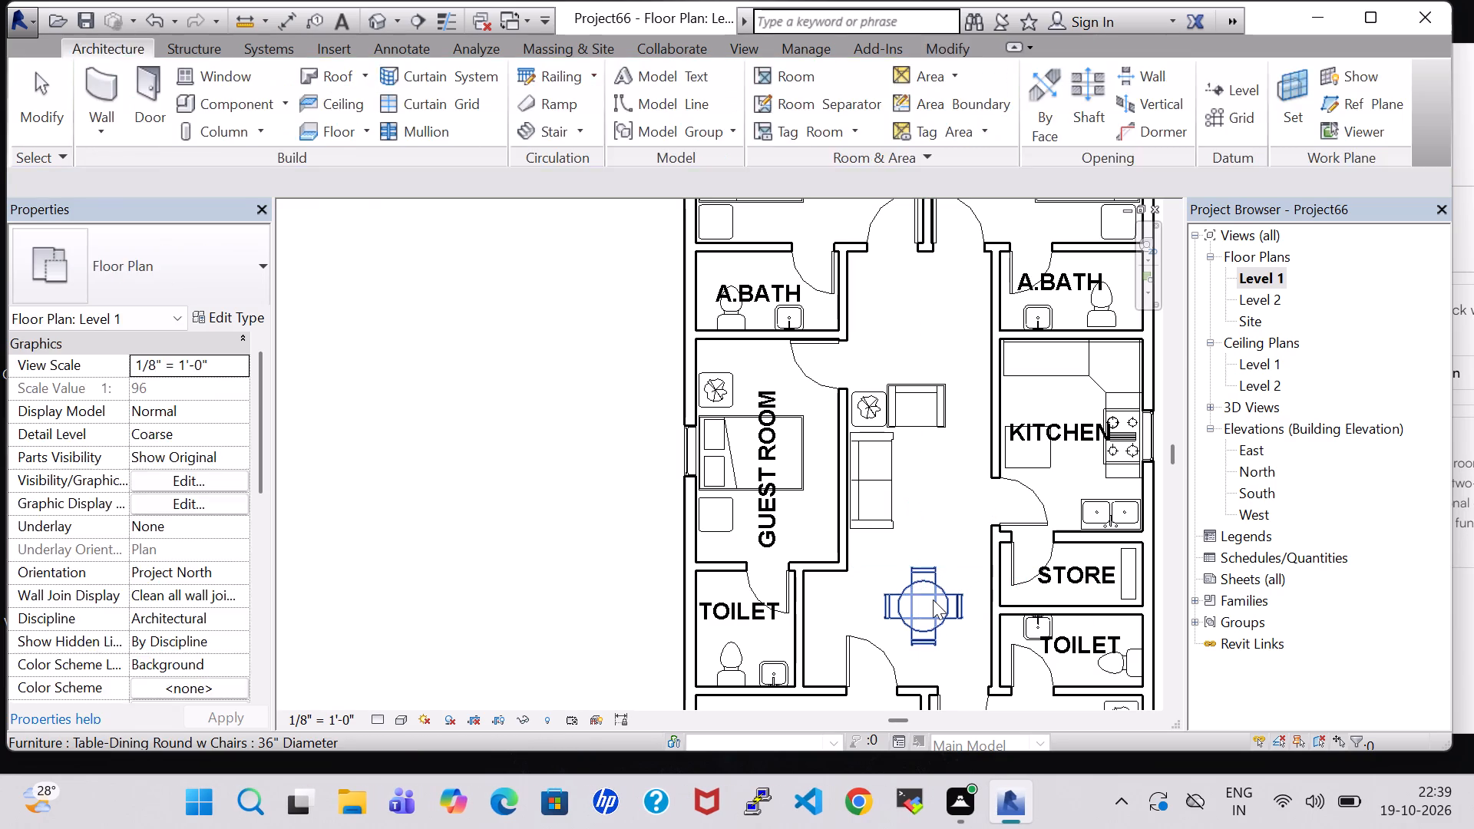
Change the hall's round dining table to the 60" Diameter type and nudge it slightly north and east.
left_click(933, 599)
left_click(220, 312)
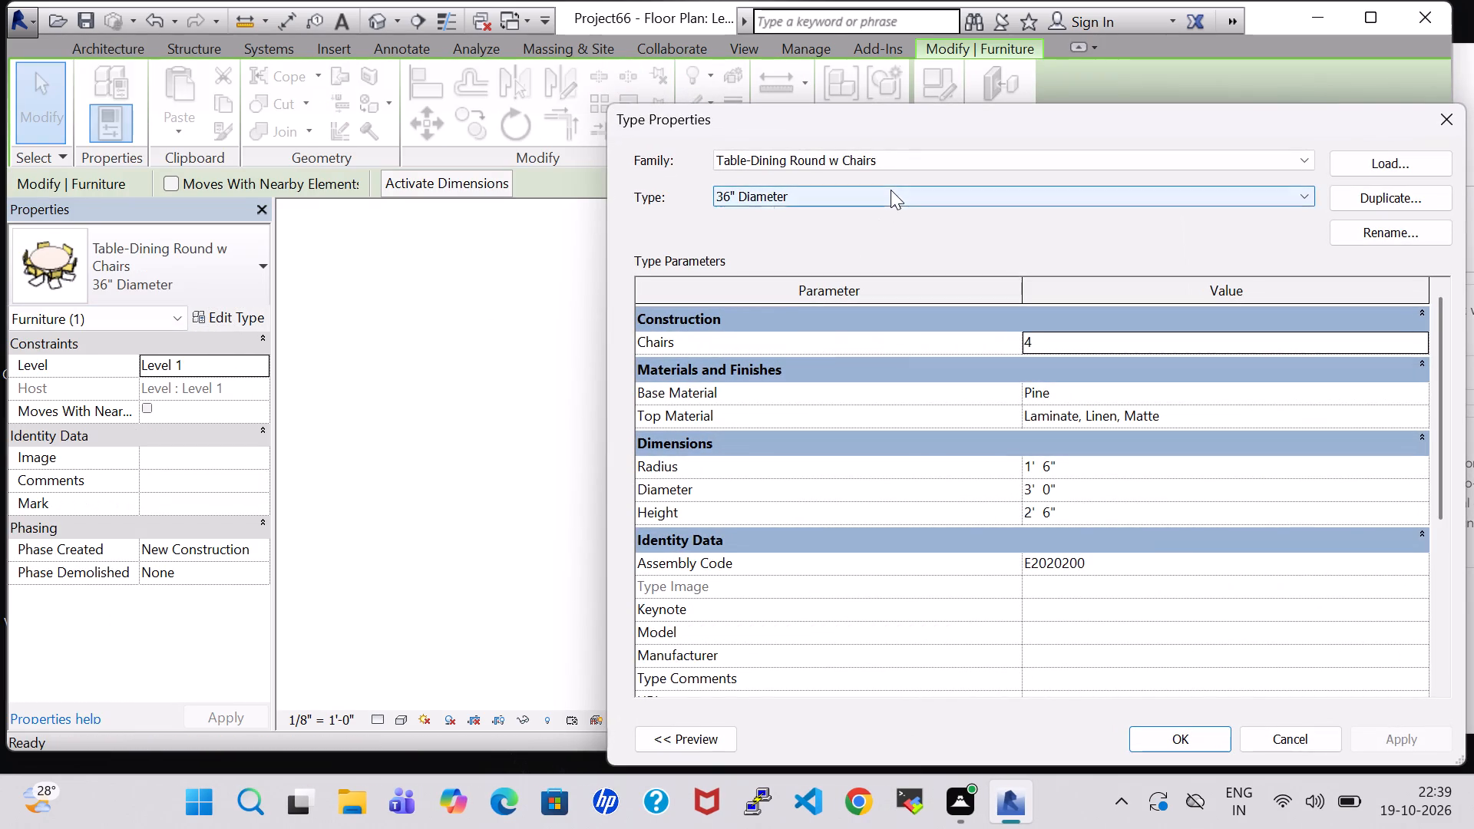
left_click(891, 190)
left_click(871, 232)
left_click(1166, 735)
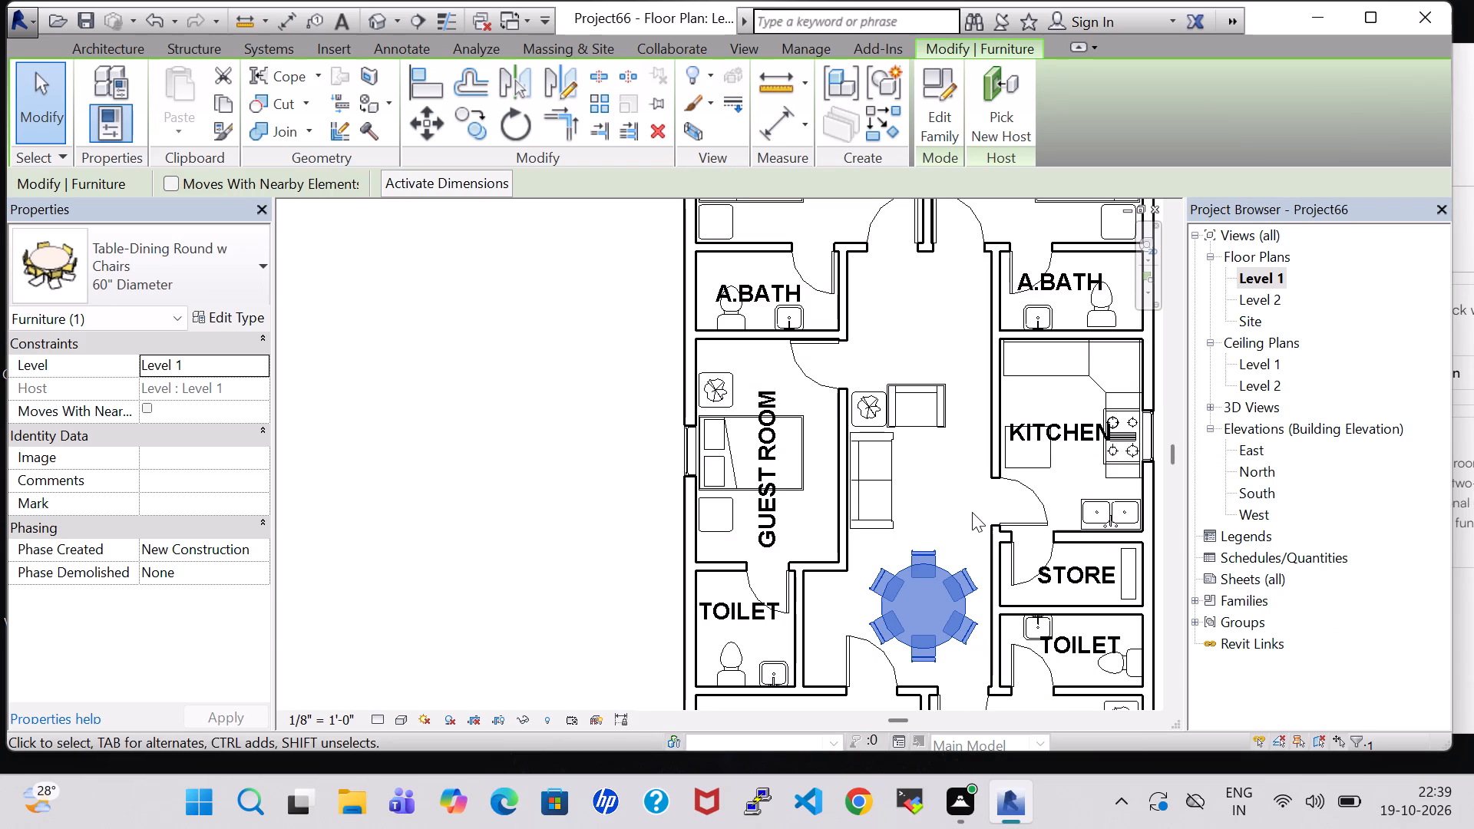
key("Up")
key("Up")
key("Right")
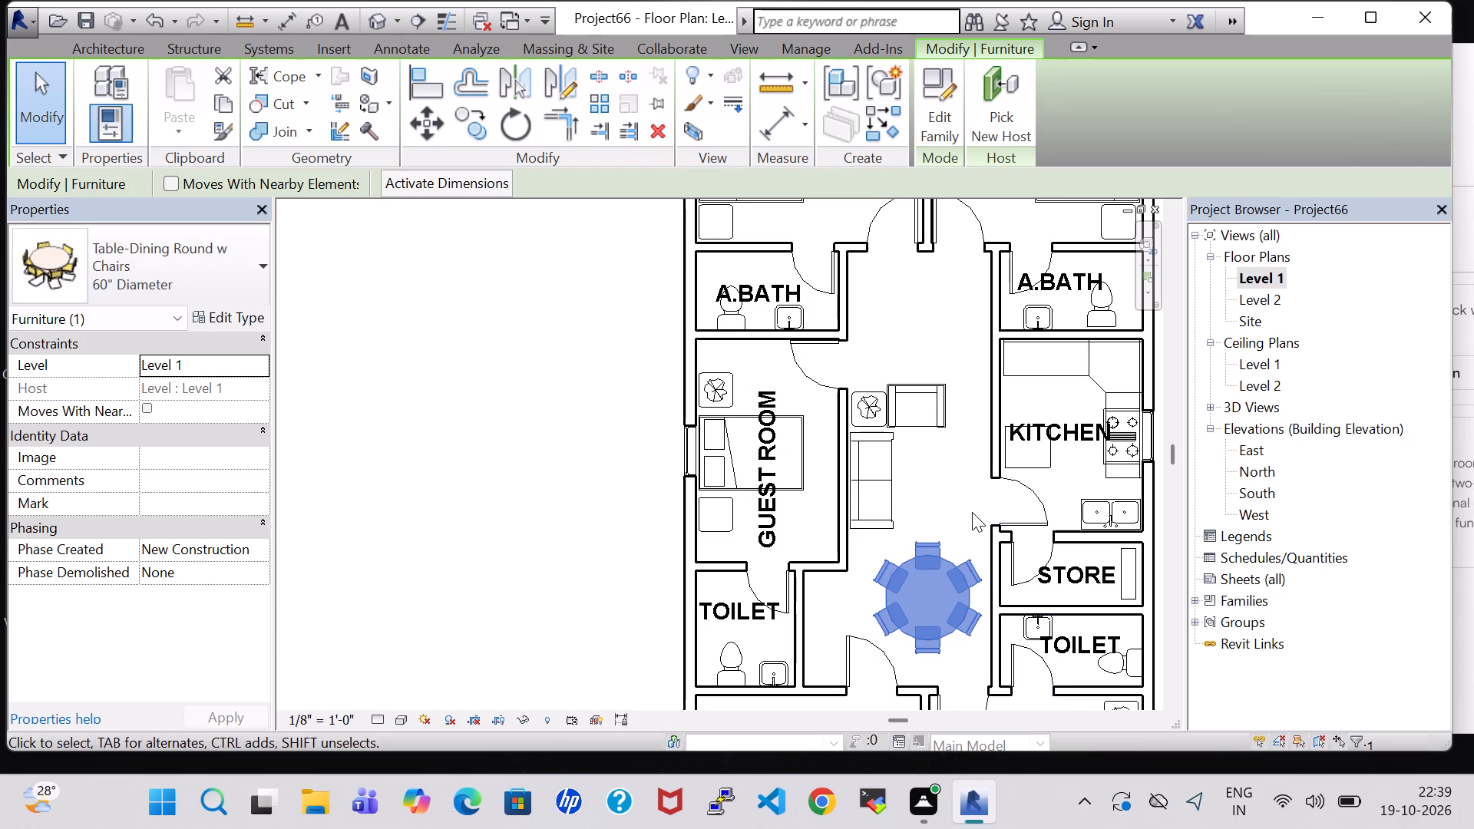
left_click(955, 504)
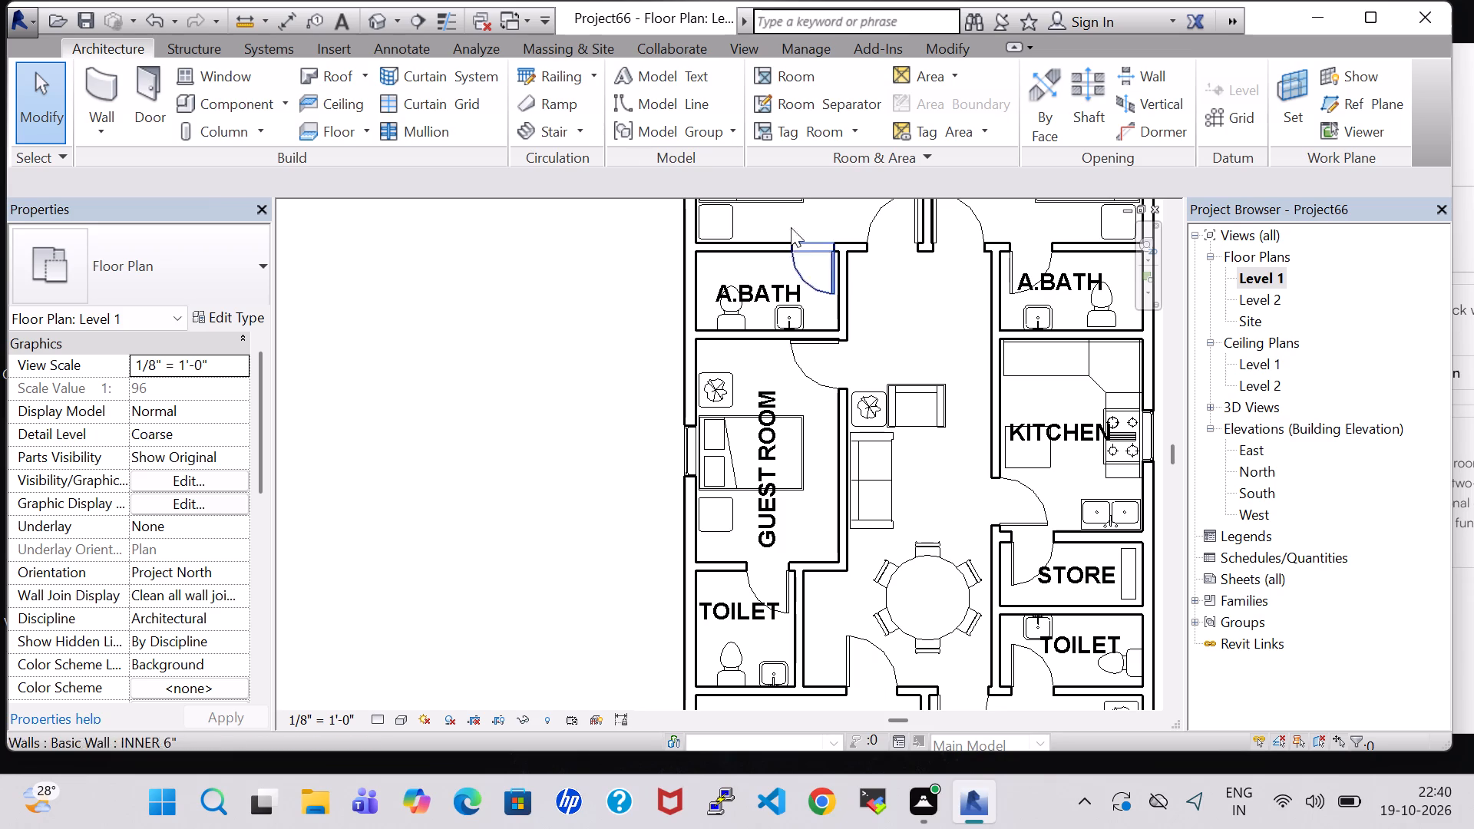
Load the Table-Ellipse family from the furniture library and place one 72" x 36" table, rotated to run north-south, east of the hall sofa.
left_click(233, 106)
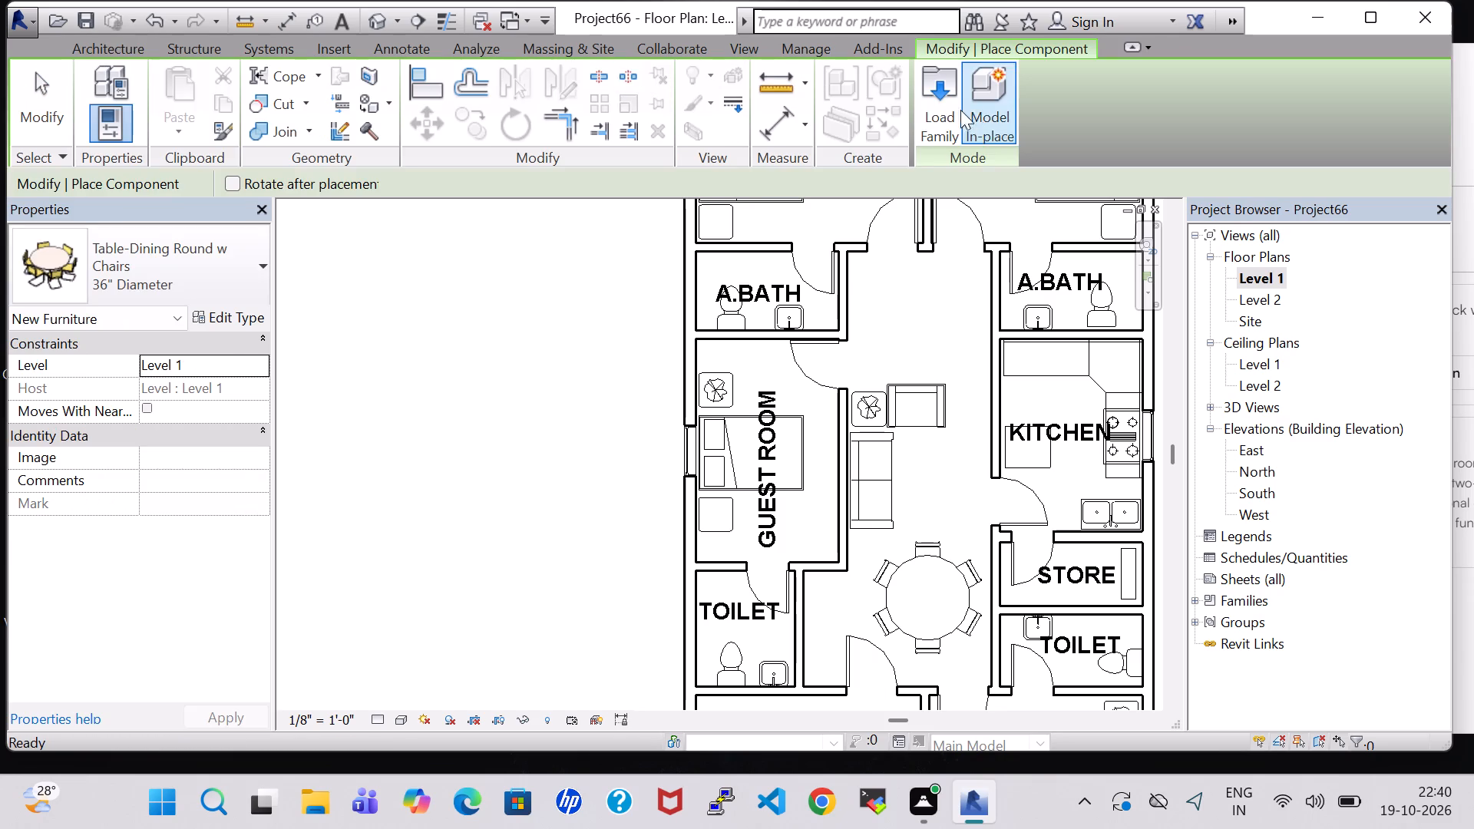
left_click(947, 104)
double_click(858, 508)
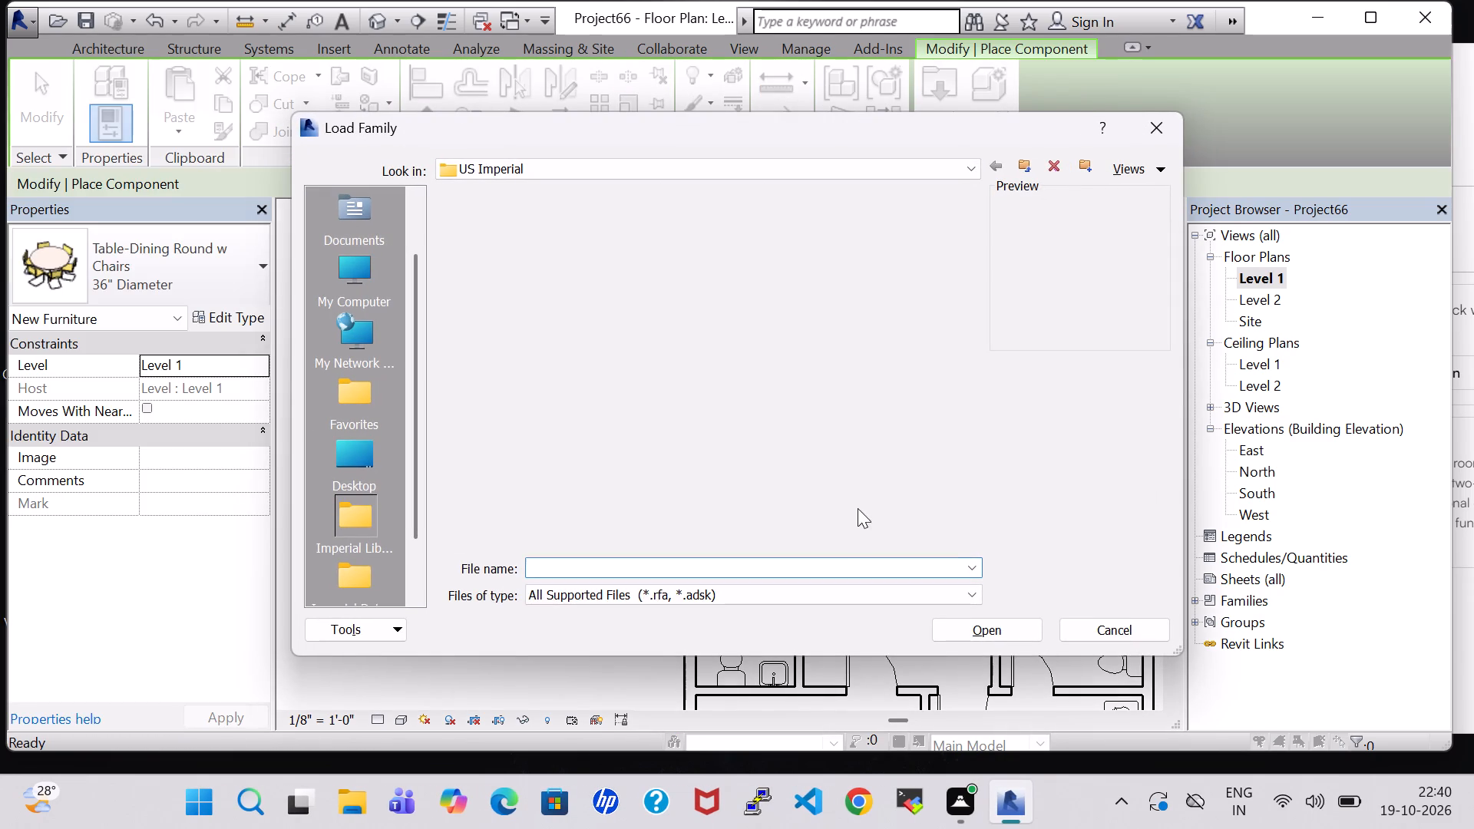
double_click(761, 250)
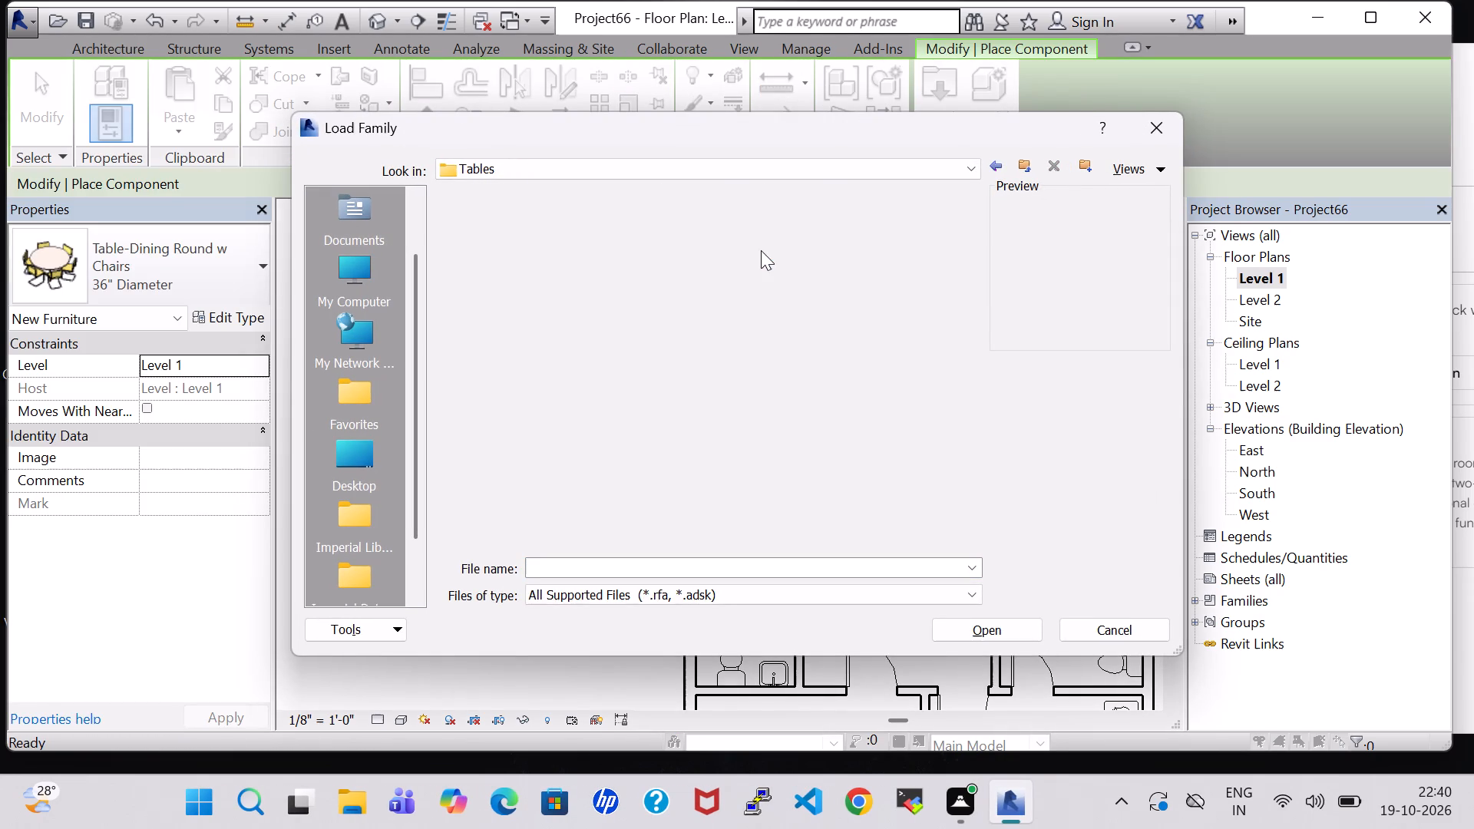
left_click(567, 373)
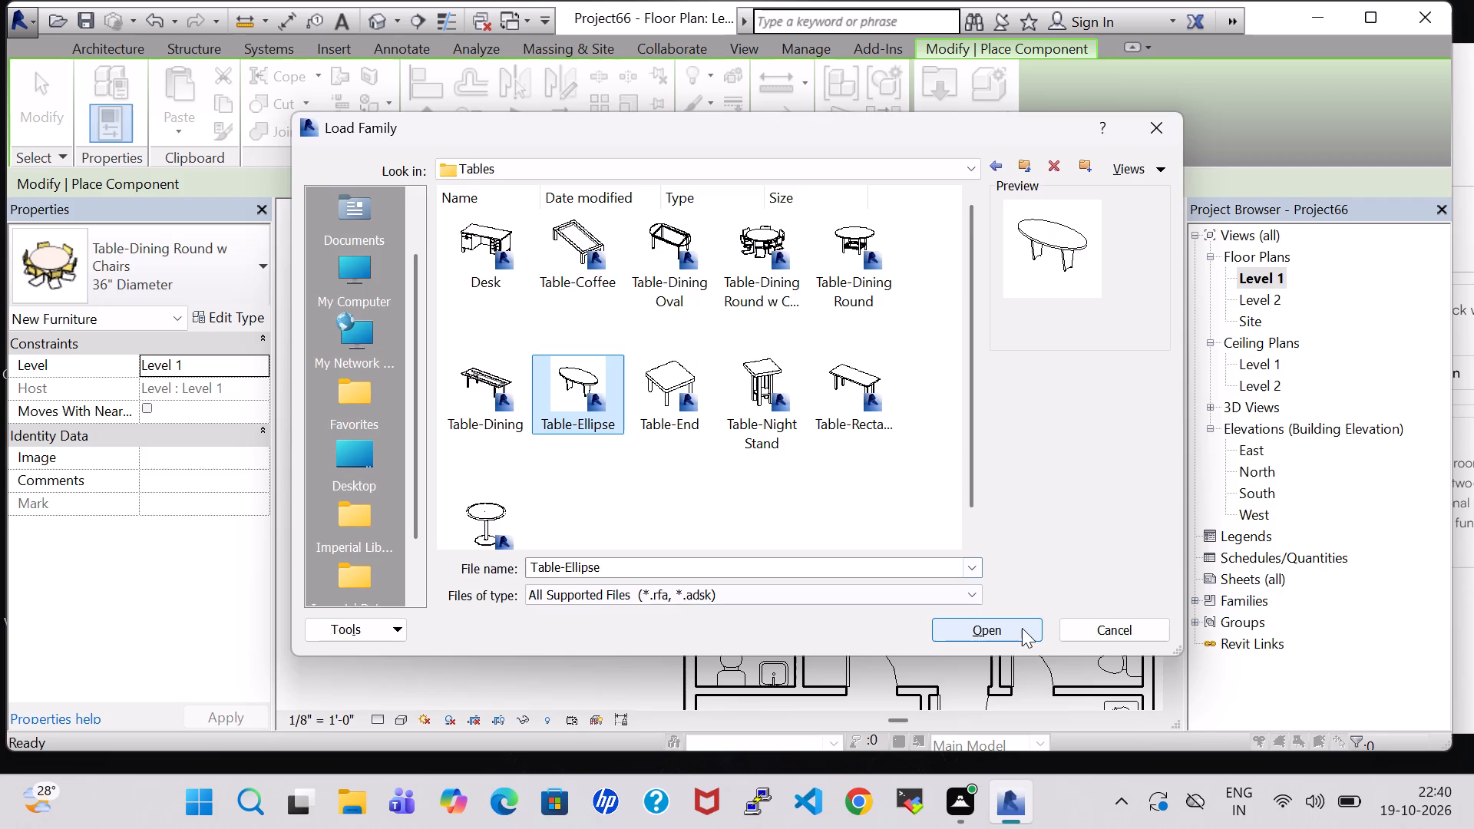
left_click(1022, 628)
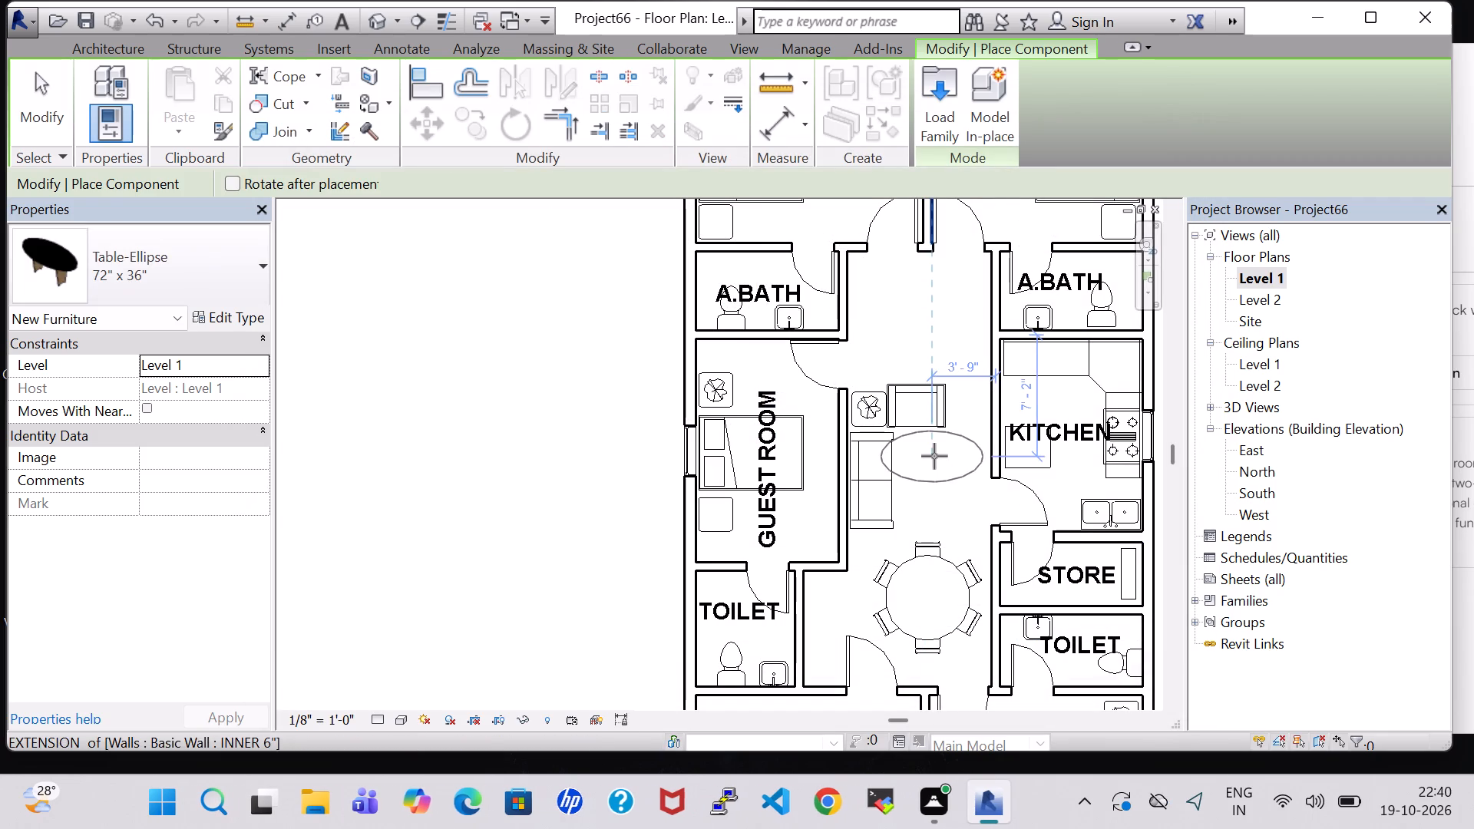
key("space")
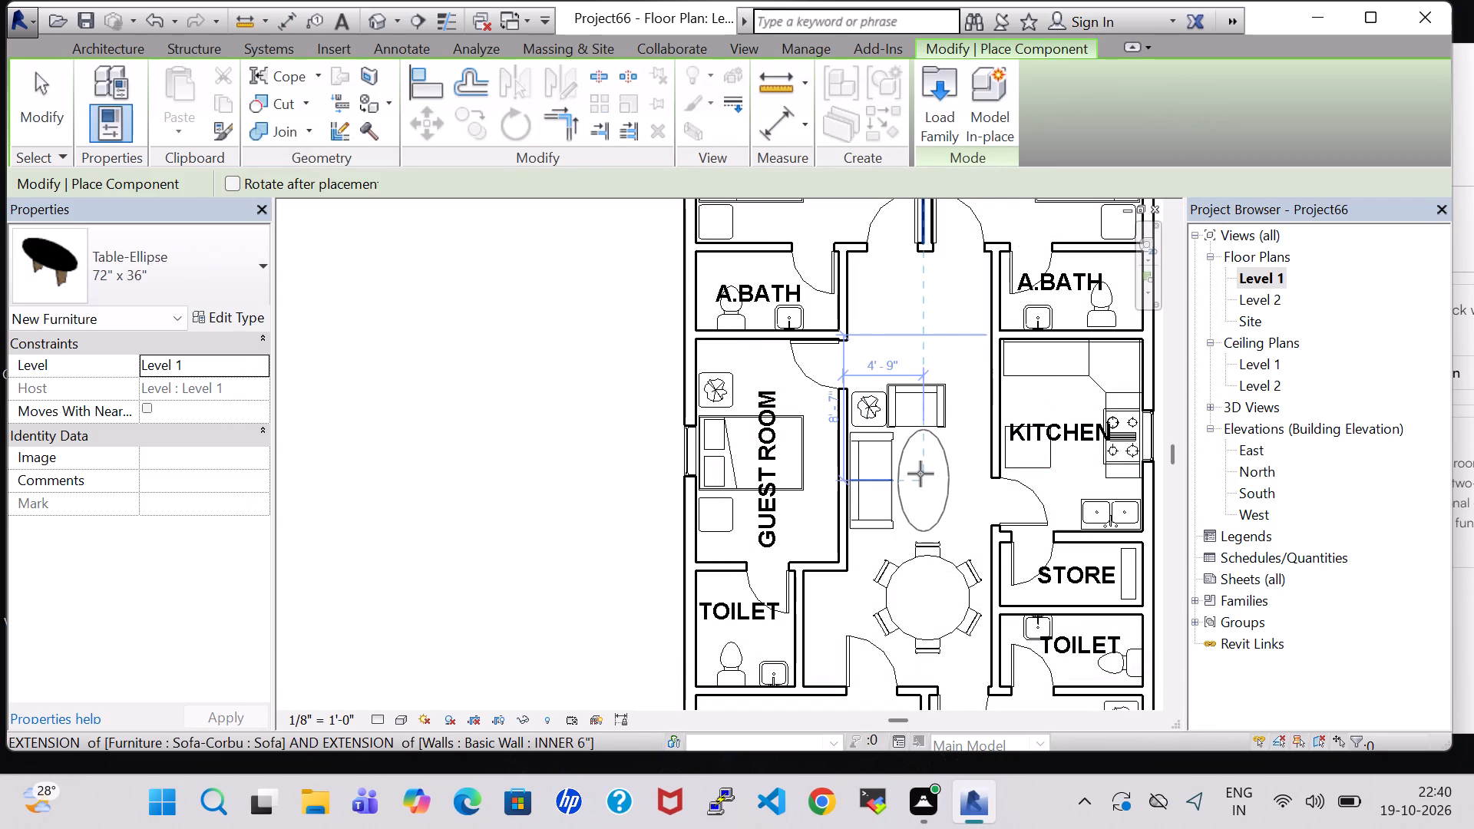
key("Escape")
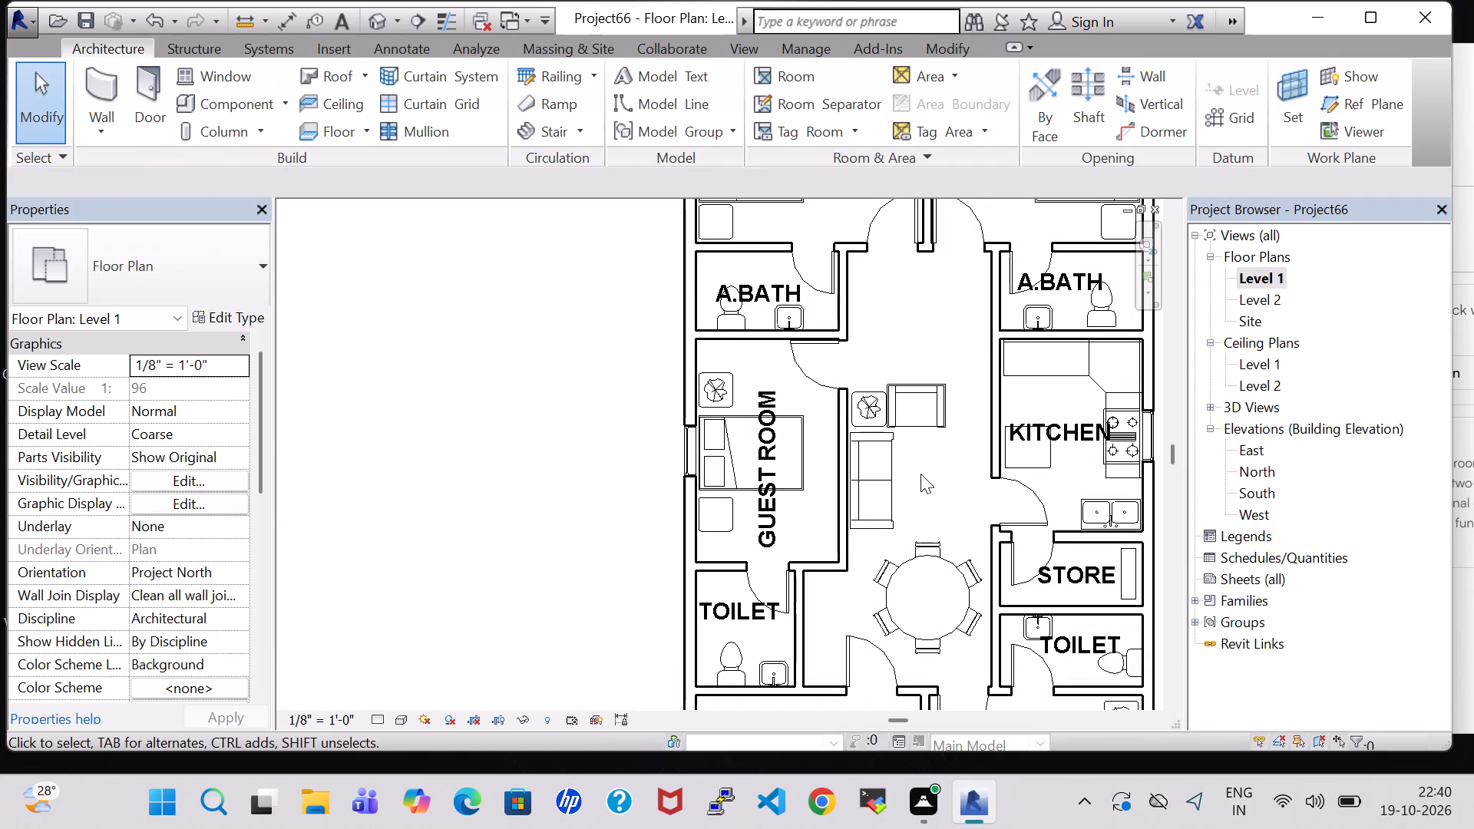
left_click(236, 94)
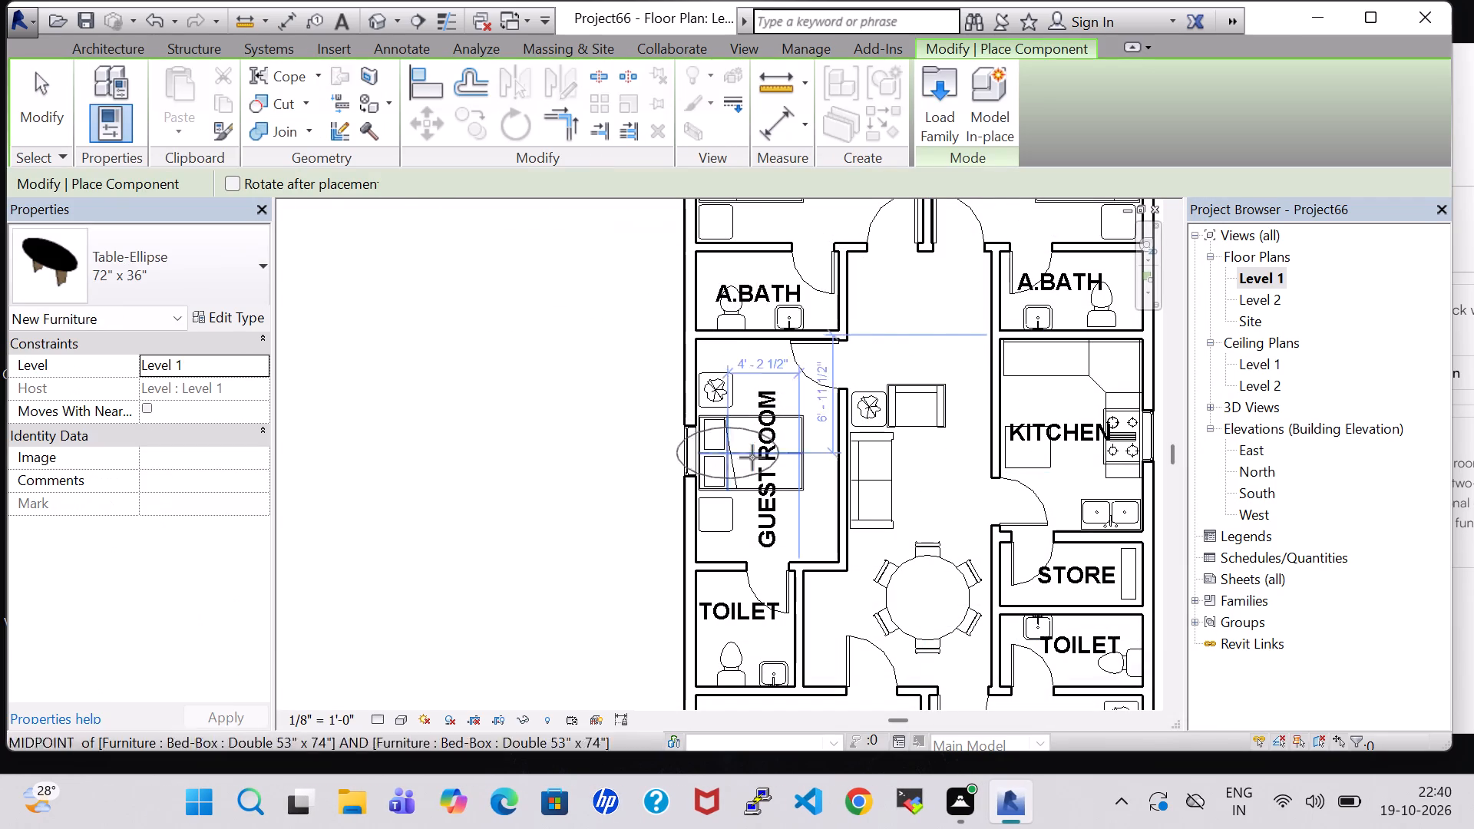
key("space")
left_click(938, 487)
key("Escape")
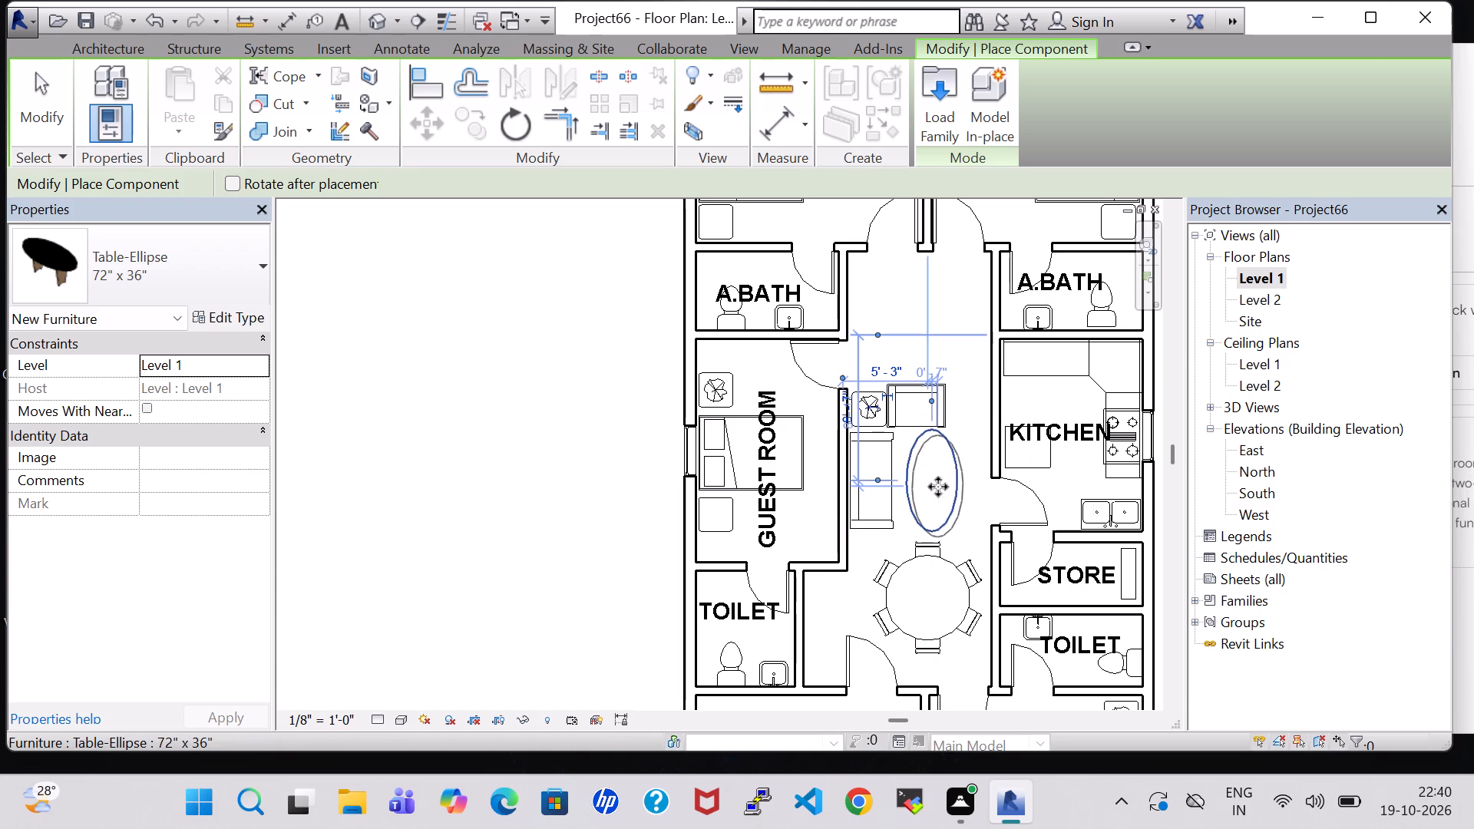
key("Escape")
Change the hall's elliptical table to the 60" x 48" type and nudge it slightly west toward the sofa.
left_click(938, 487)
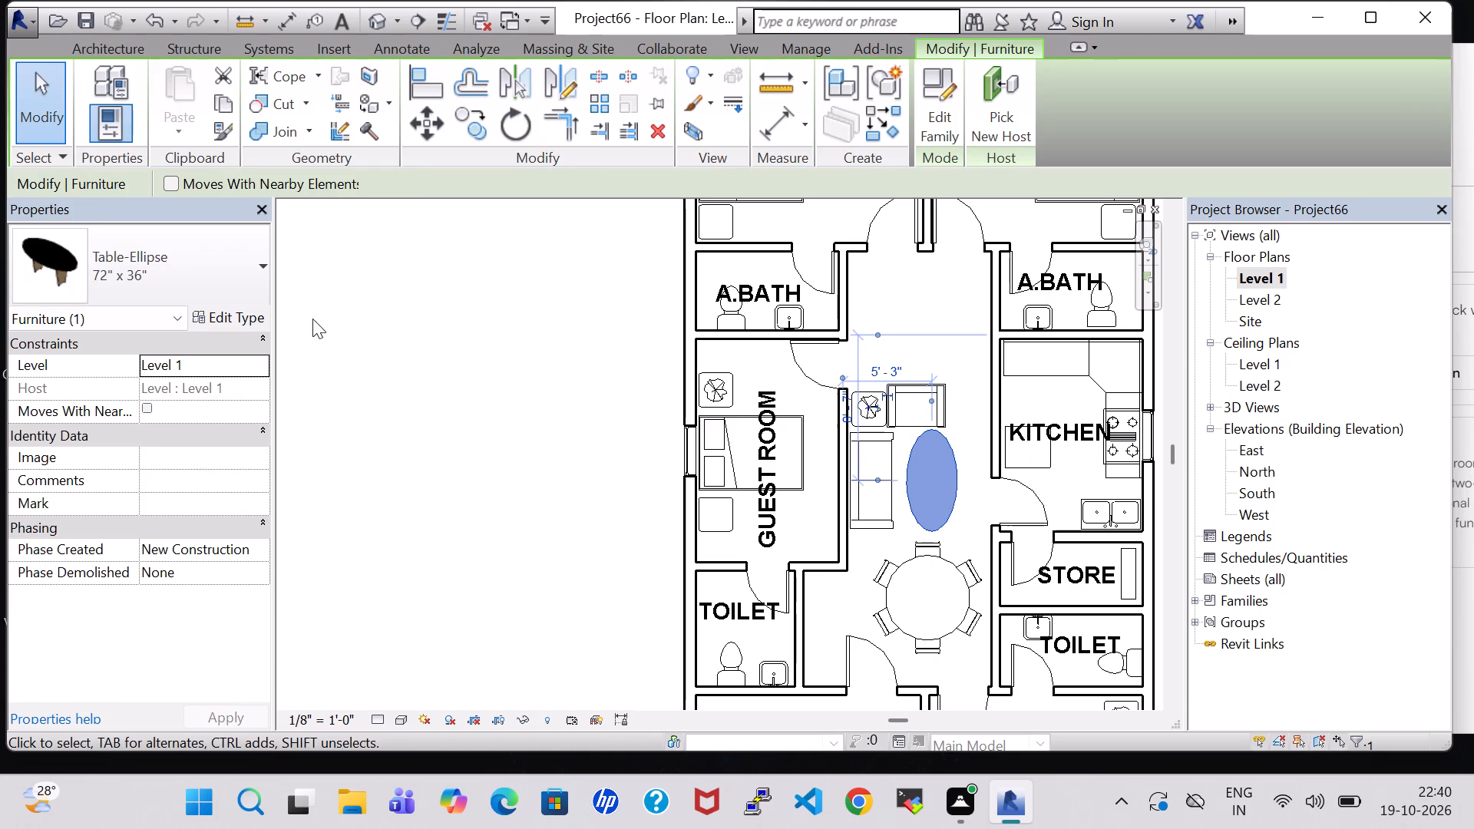
left_click(254, 316)
left_click(830, 195)
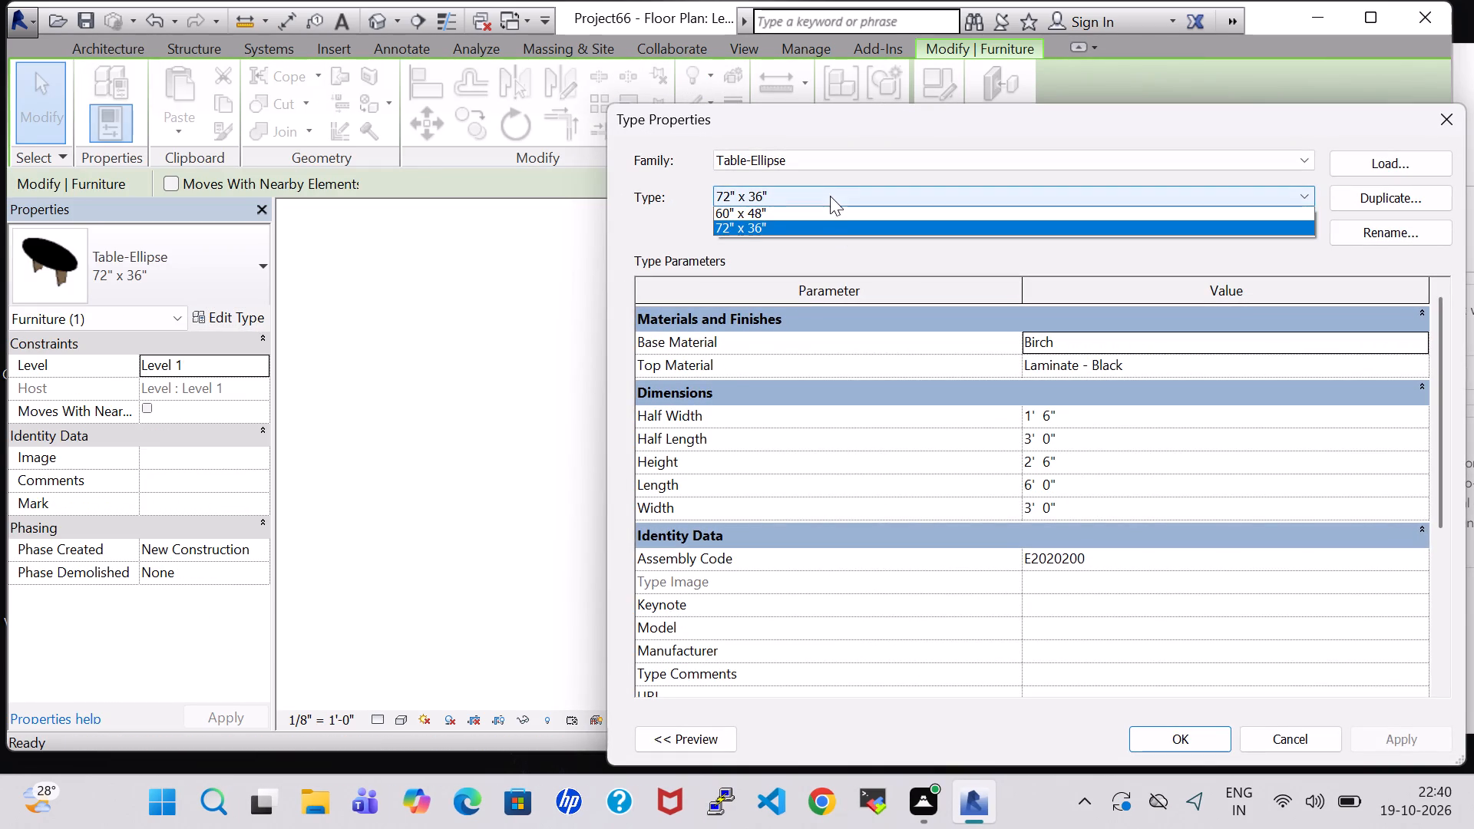
left_click(828, 206)
left_click(828, 206)
left_click(828, 214)
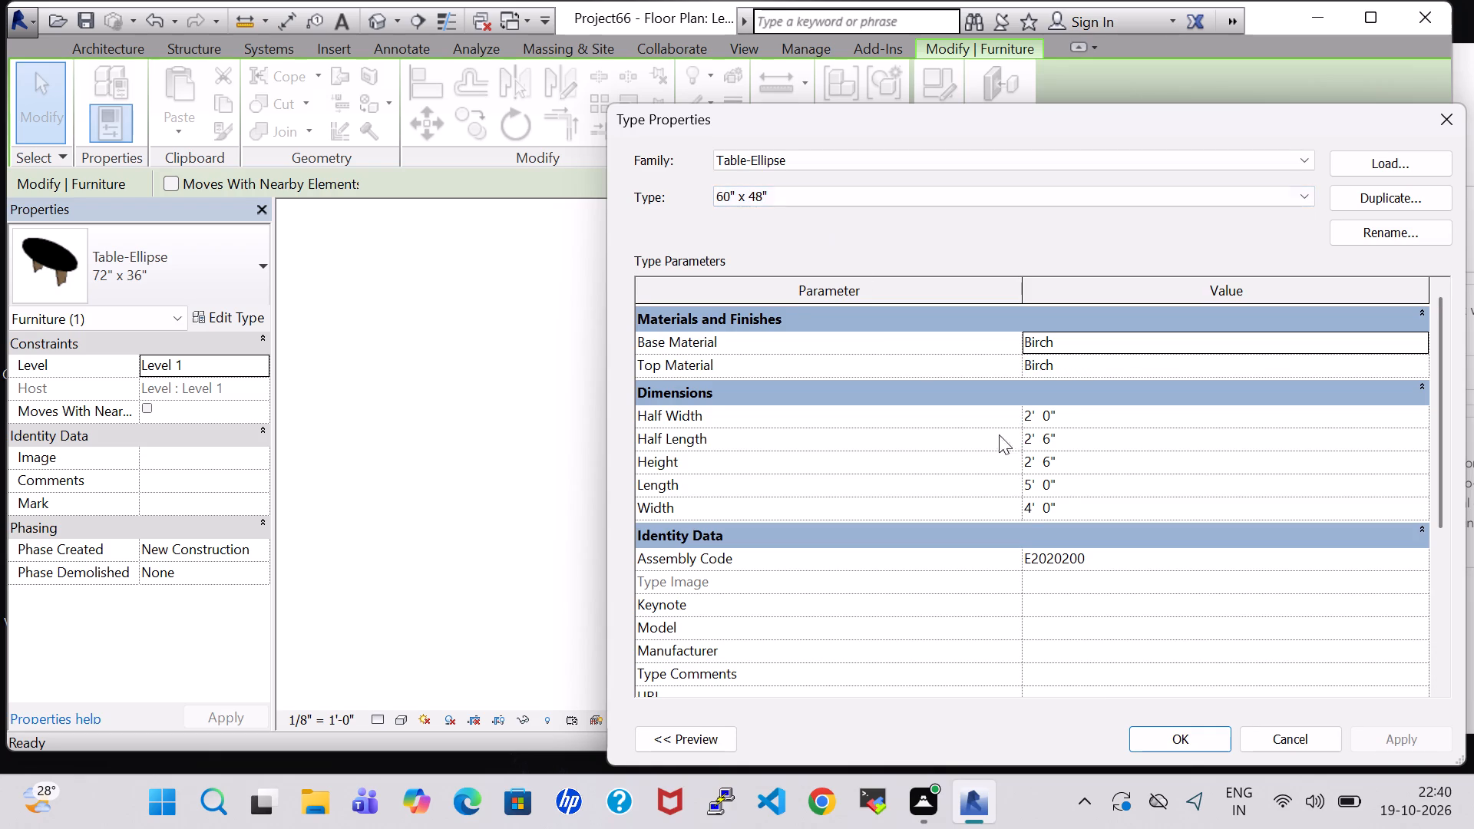
left_click(1179, 736)
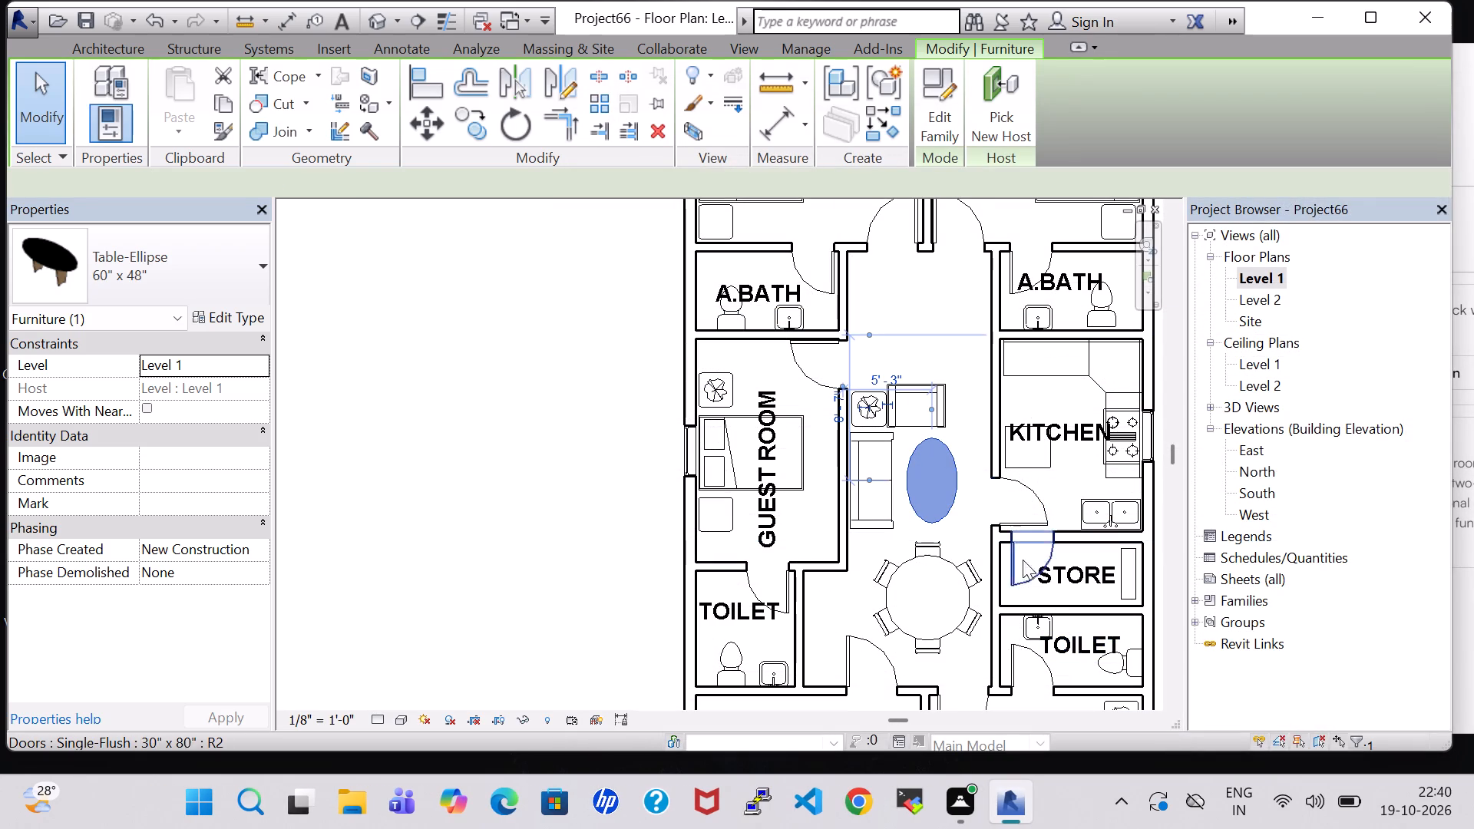
key("Left")
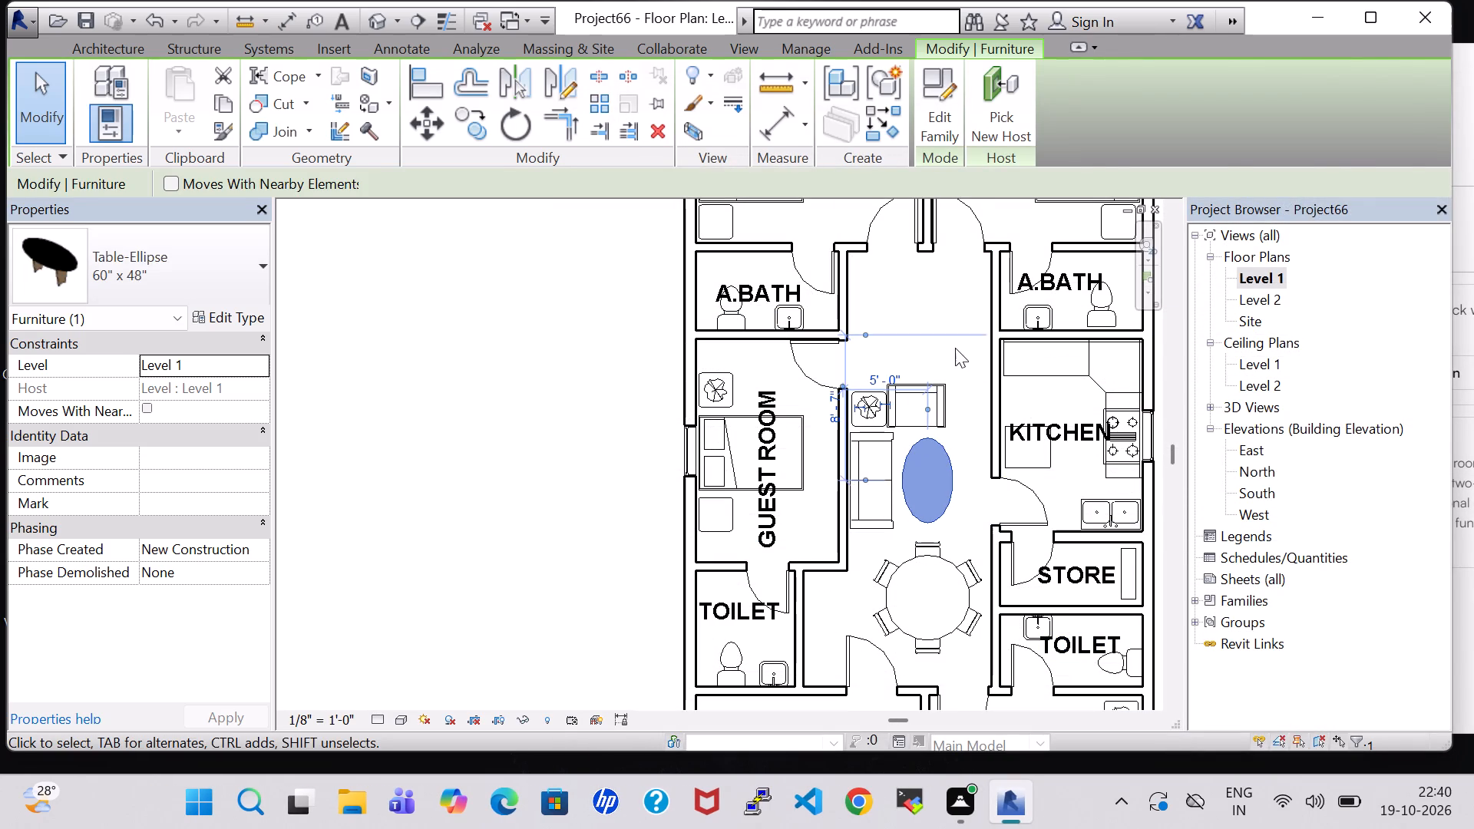
left_click(955, 348)
Create a similar Agave - 1.5' plant from the hall end table's and place it at the east edge of the elliptical table.
left_click(876, 399)
right_click(876, 399)
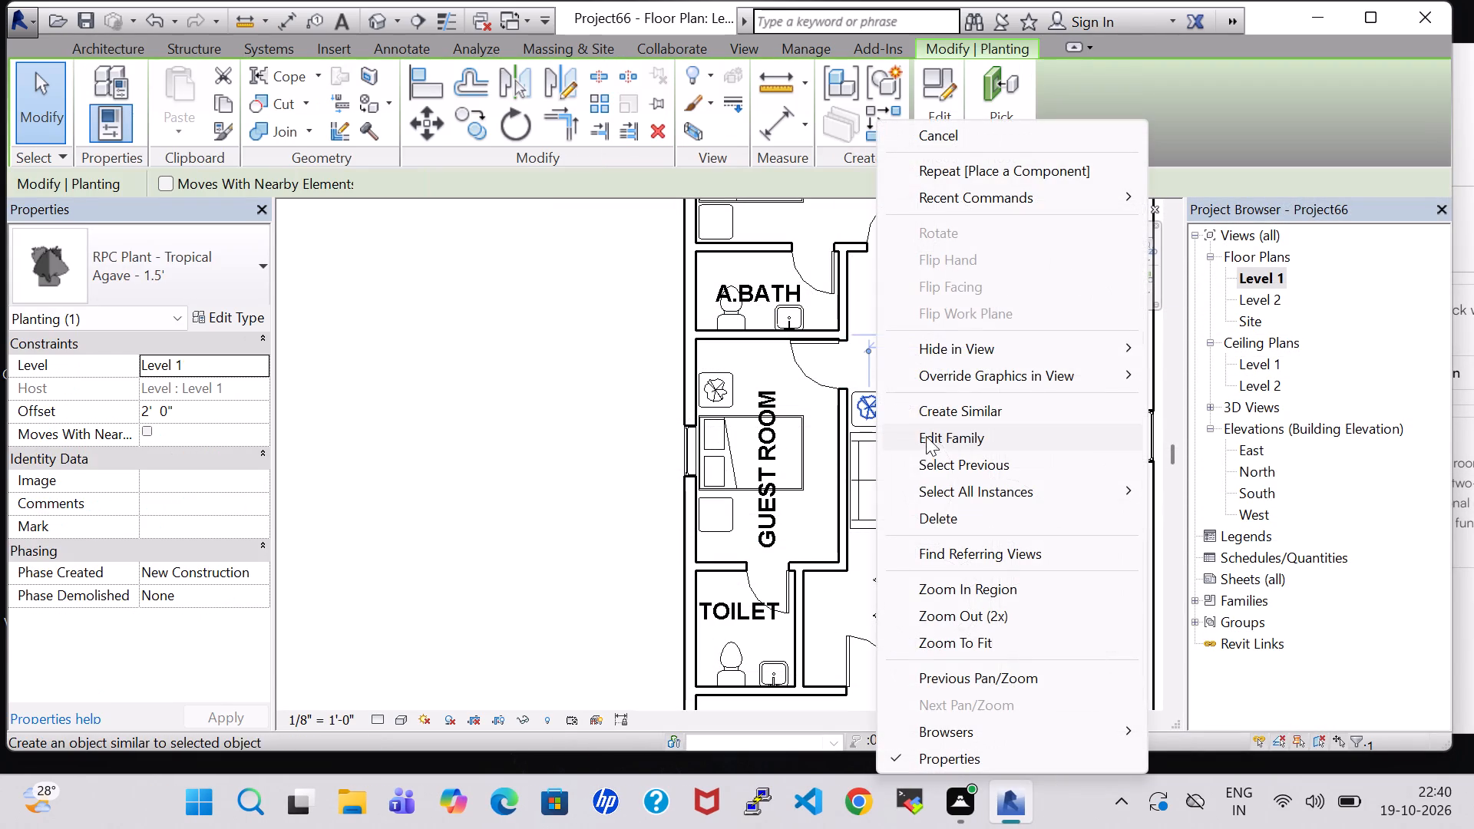
left_click(950, 401)
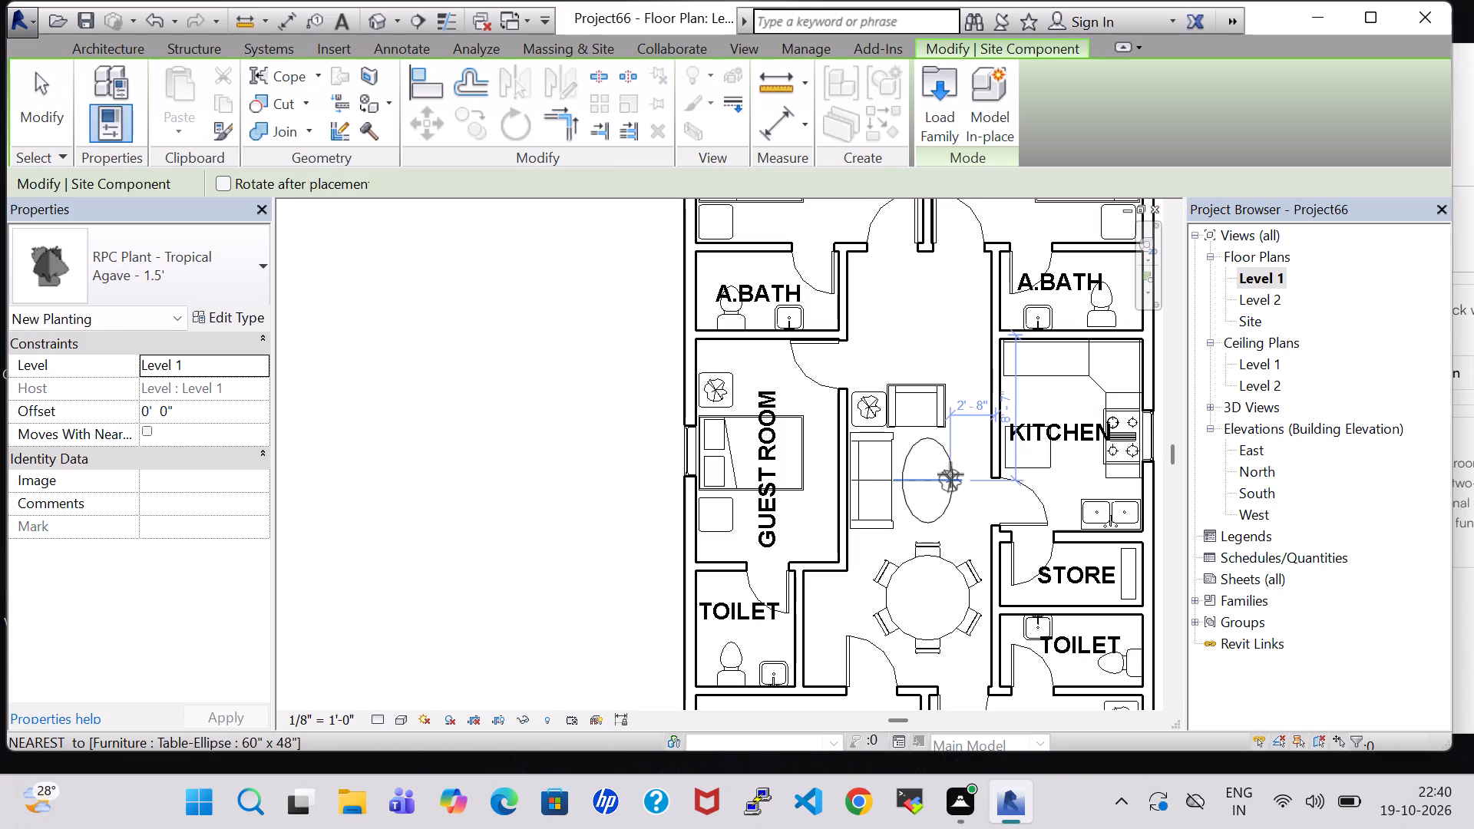
left_click(950, 474)
key("Escape")
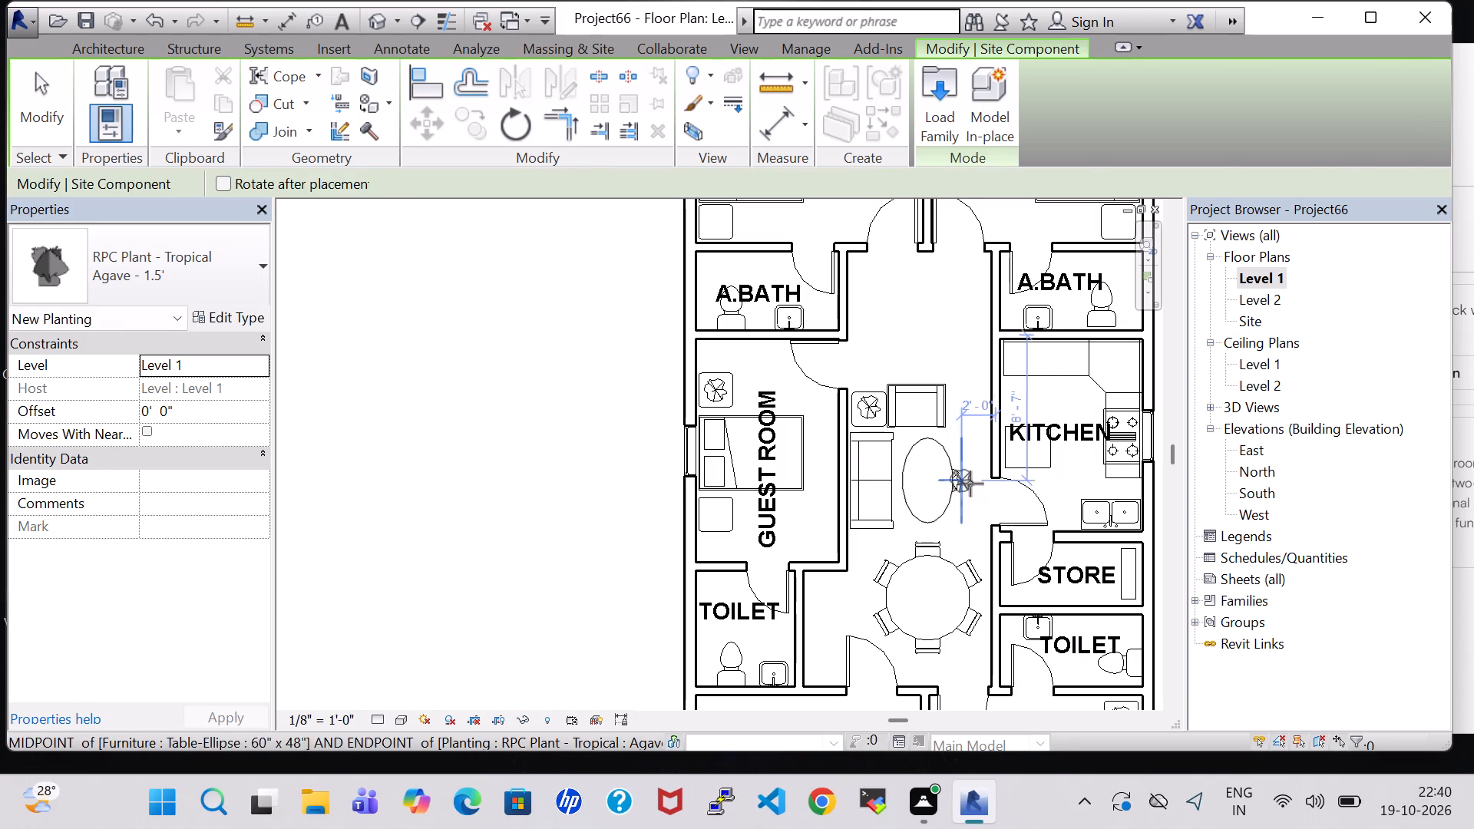
key("Escape")
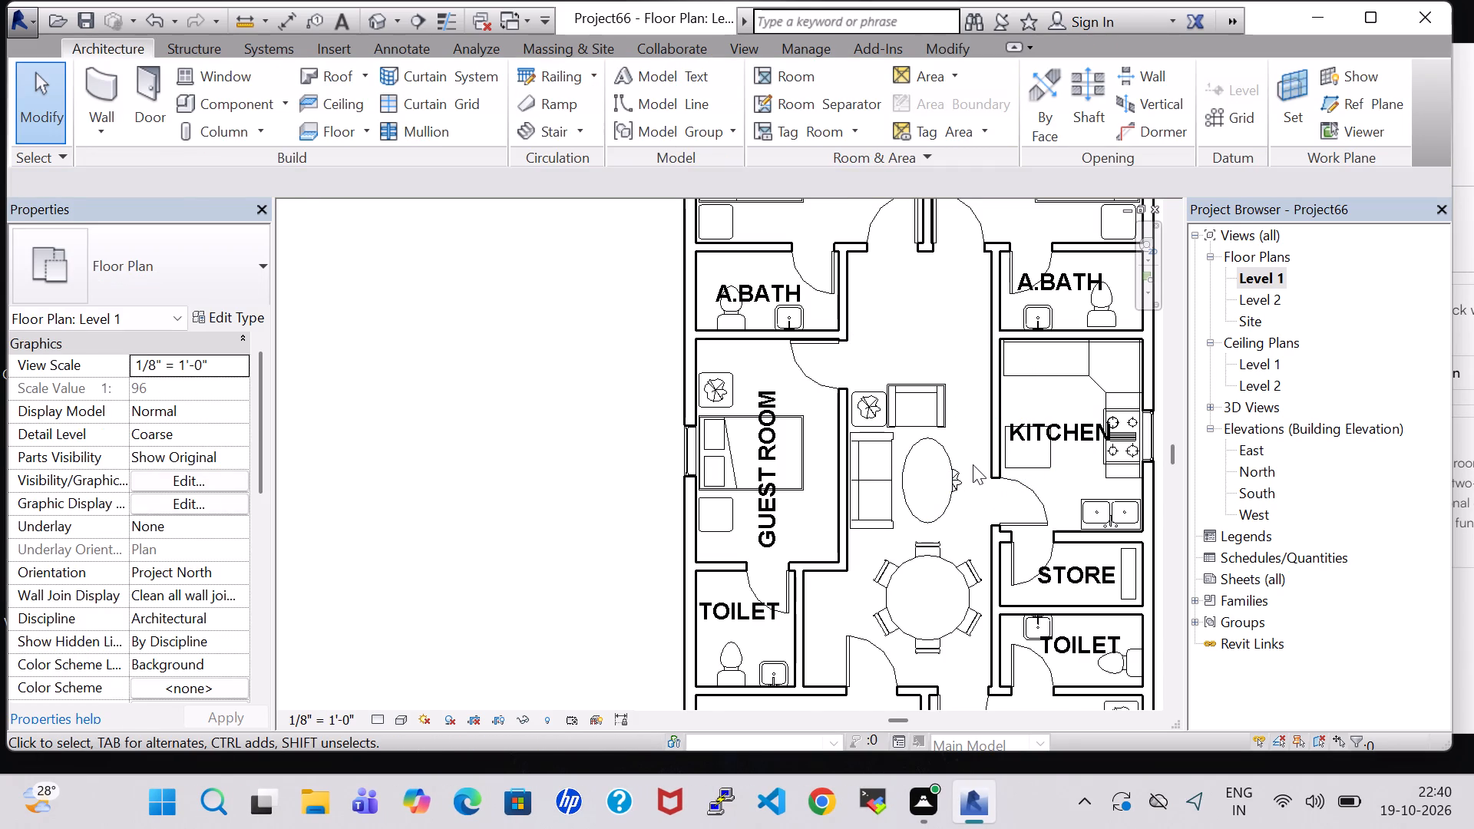
Set the offset of the Agave plant at the east edge of the hall's elliptical table to 2' 0".
scroll(973, 464, "up", 7)
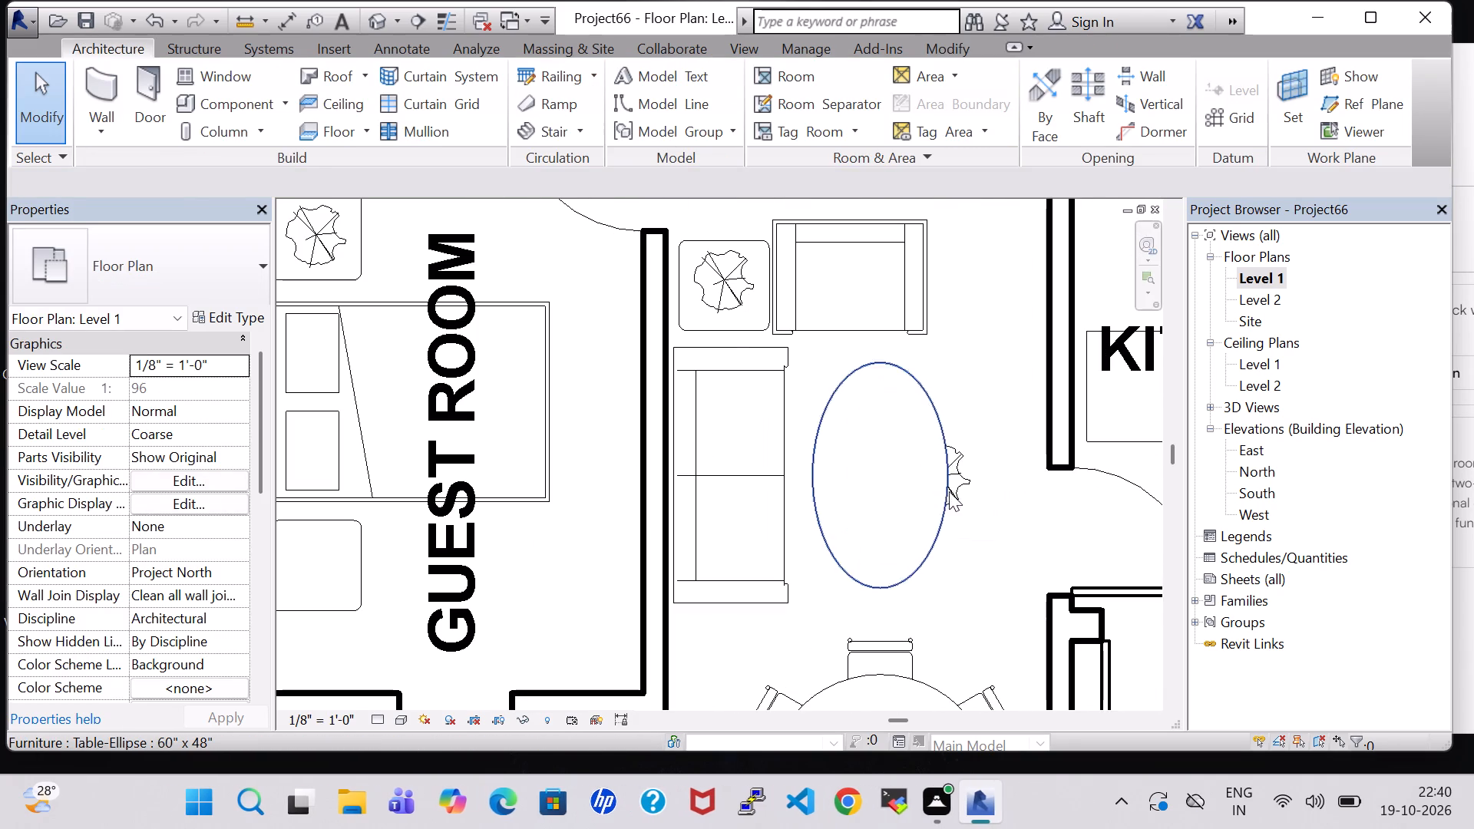
left_click(958, 489)
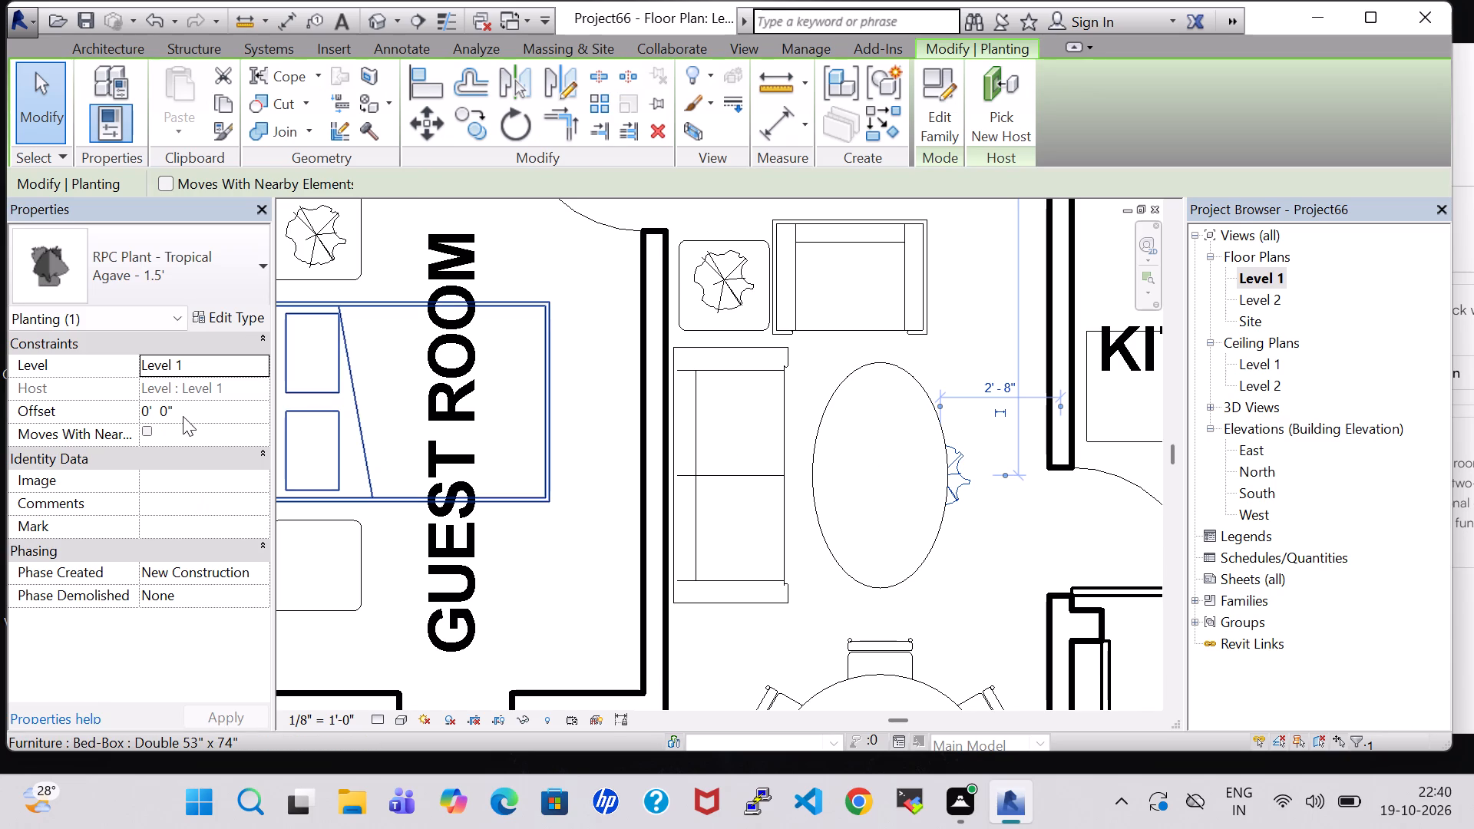
left_click(147, 416)
left_click(147, 416)
key("BackSpace")
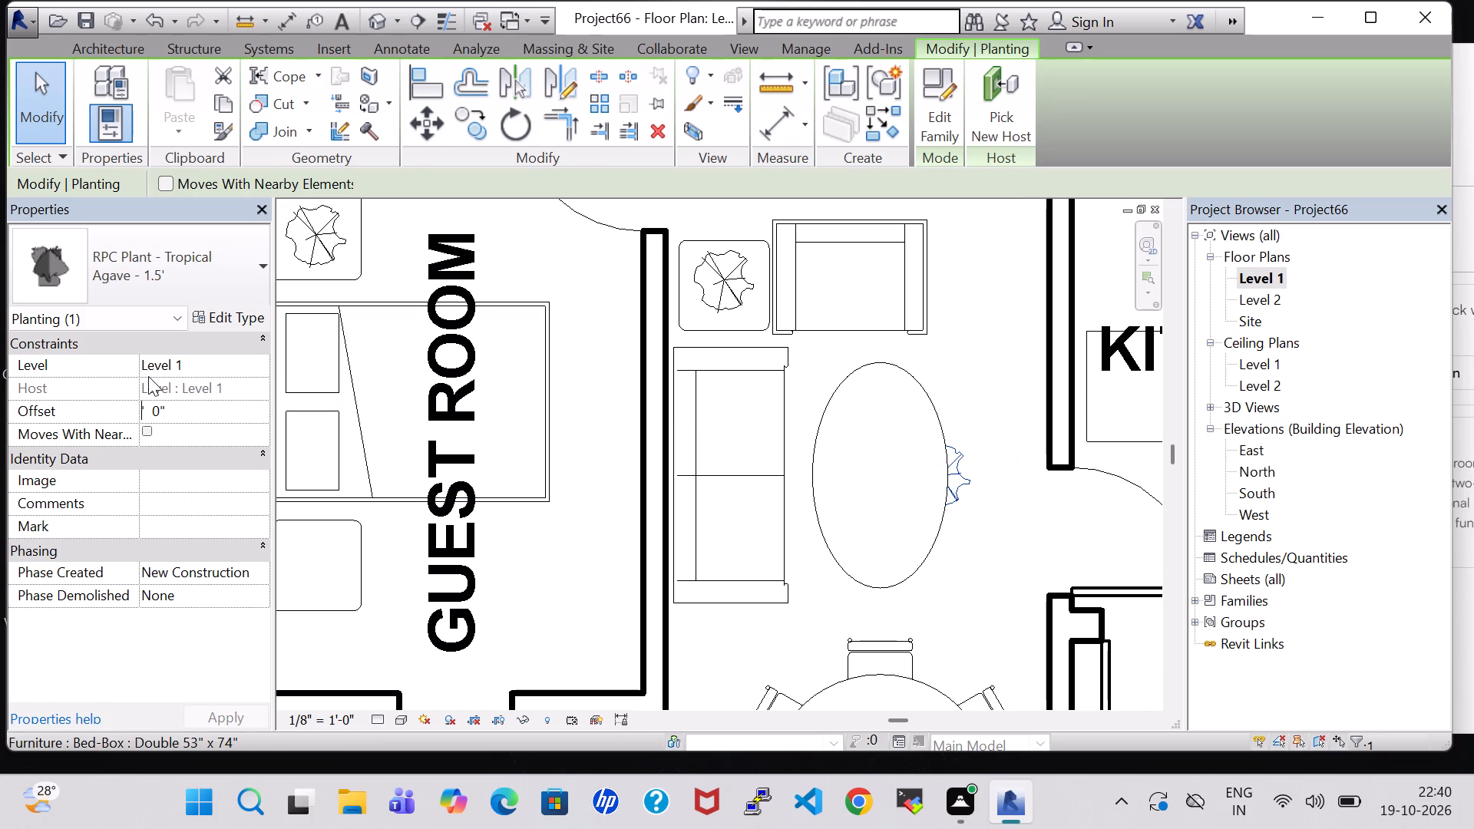
key("2")
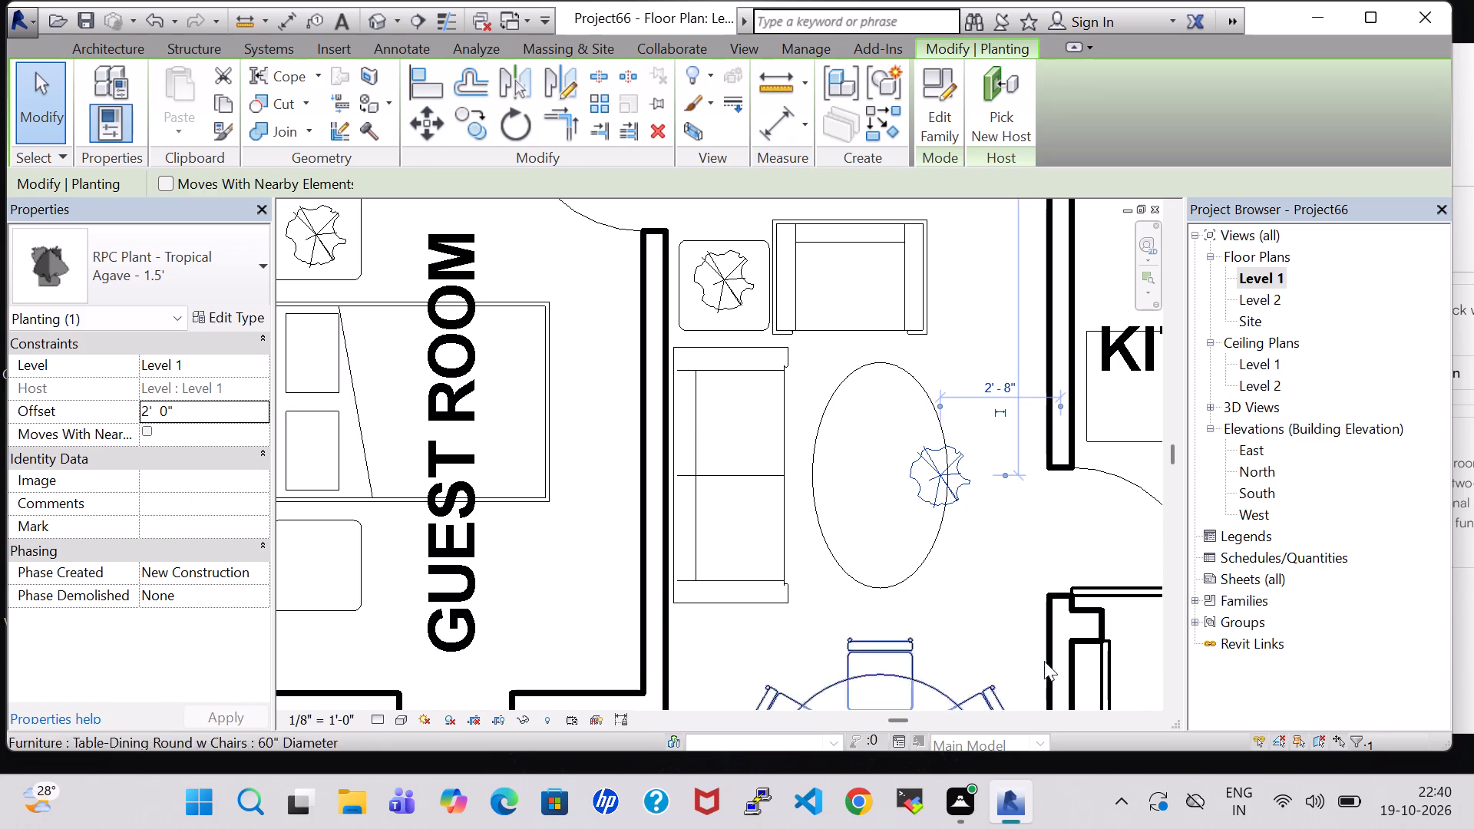
Nudge the Agave plant west to the centre of the hall's elliptical table.
key("Left")
key("Left")
key("Left")
key("Left")
key("Left")
key("Left")
key("Left")
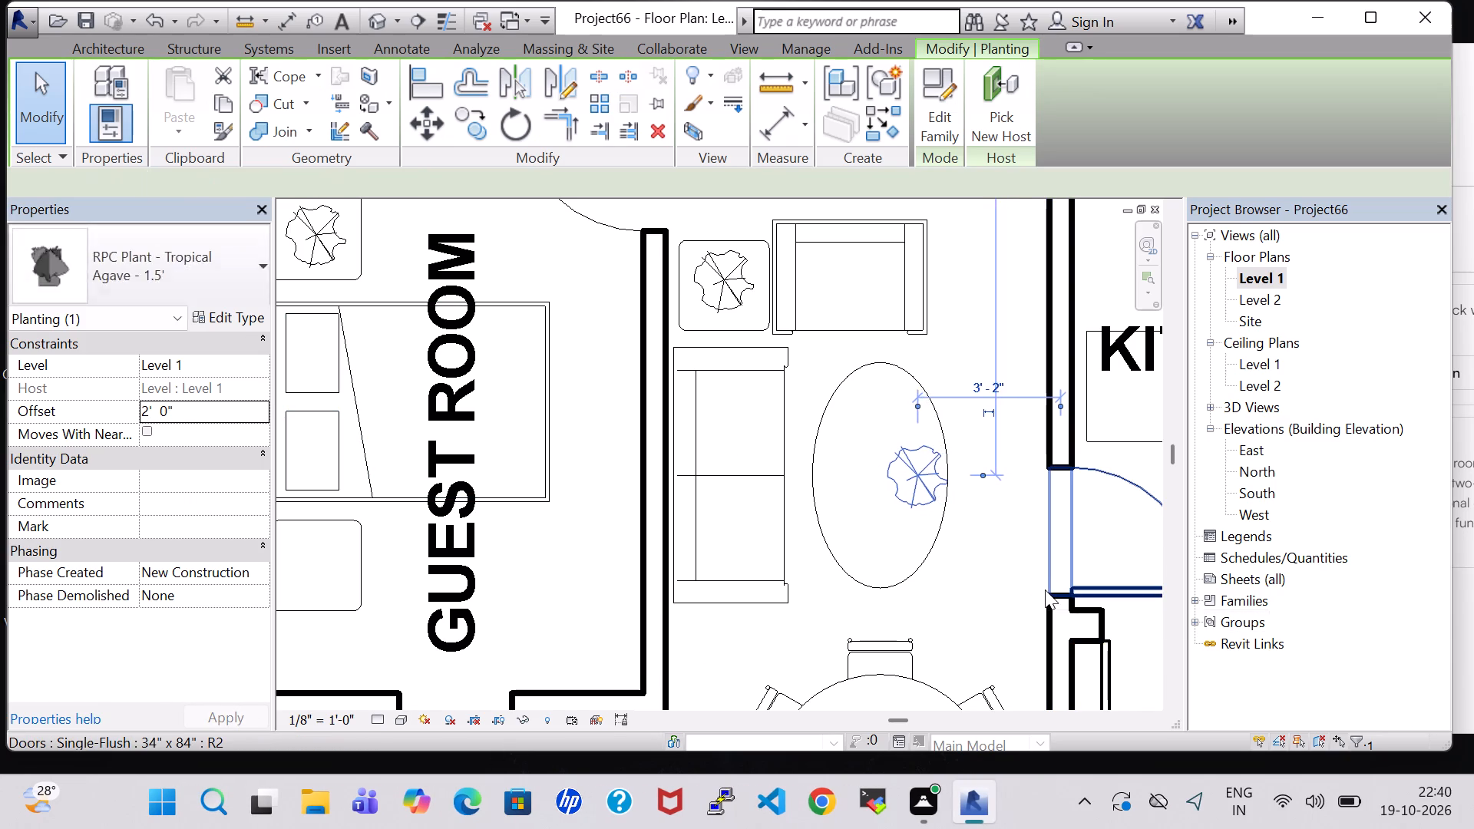
key("Left")
key("Left")
key("Left")
key("Left")
key("Left")
key("Left")
key("Left")
key("Left")
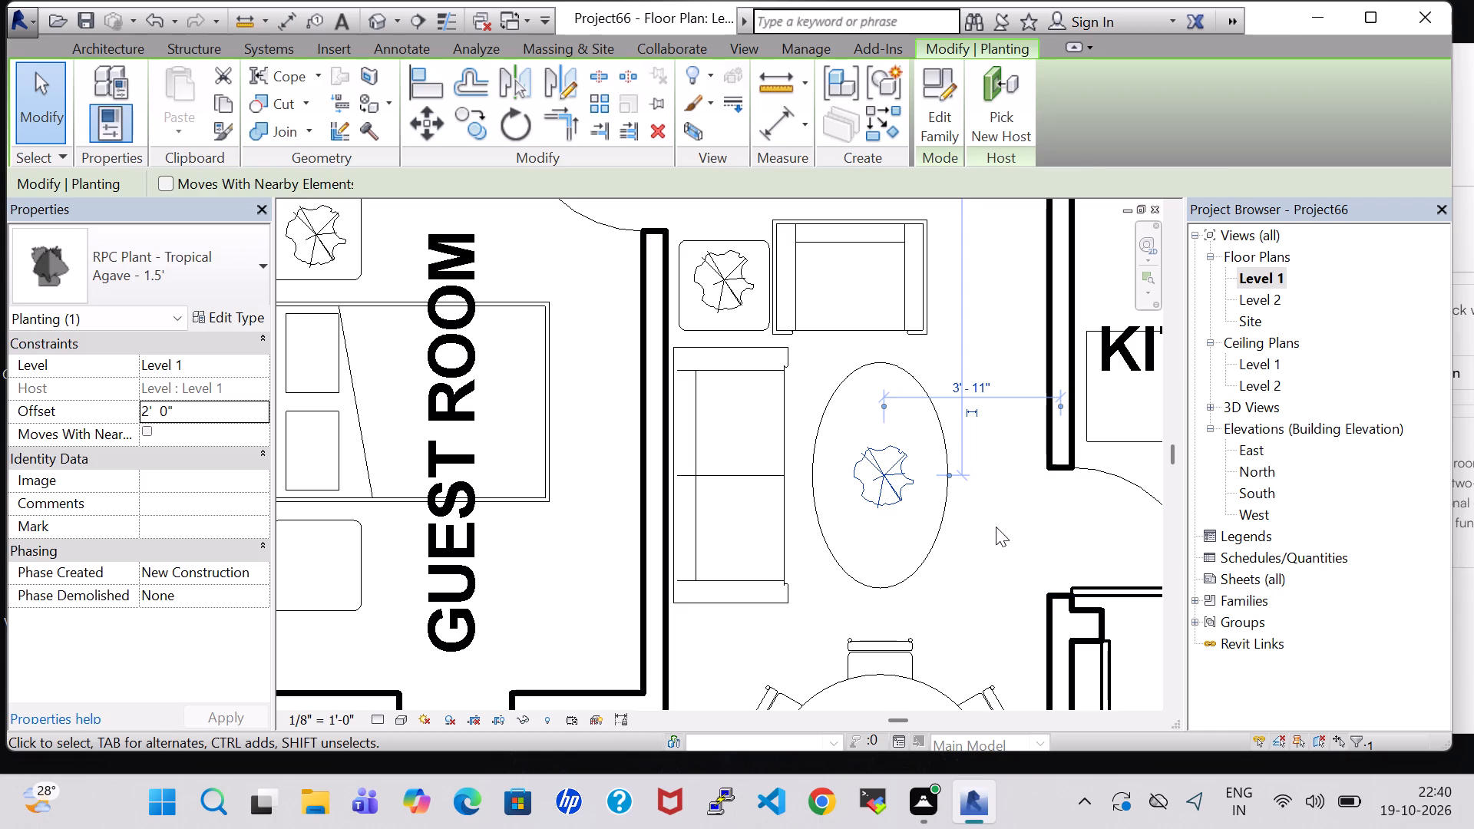
left_click(996, 527)
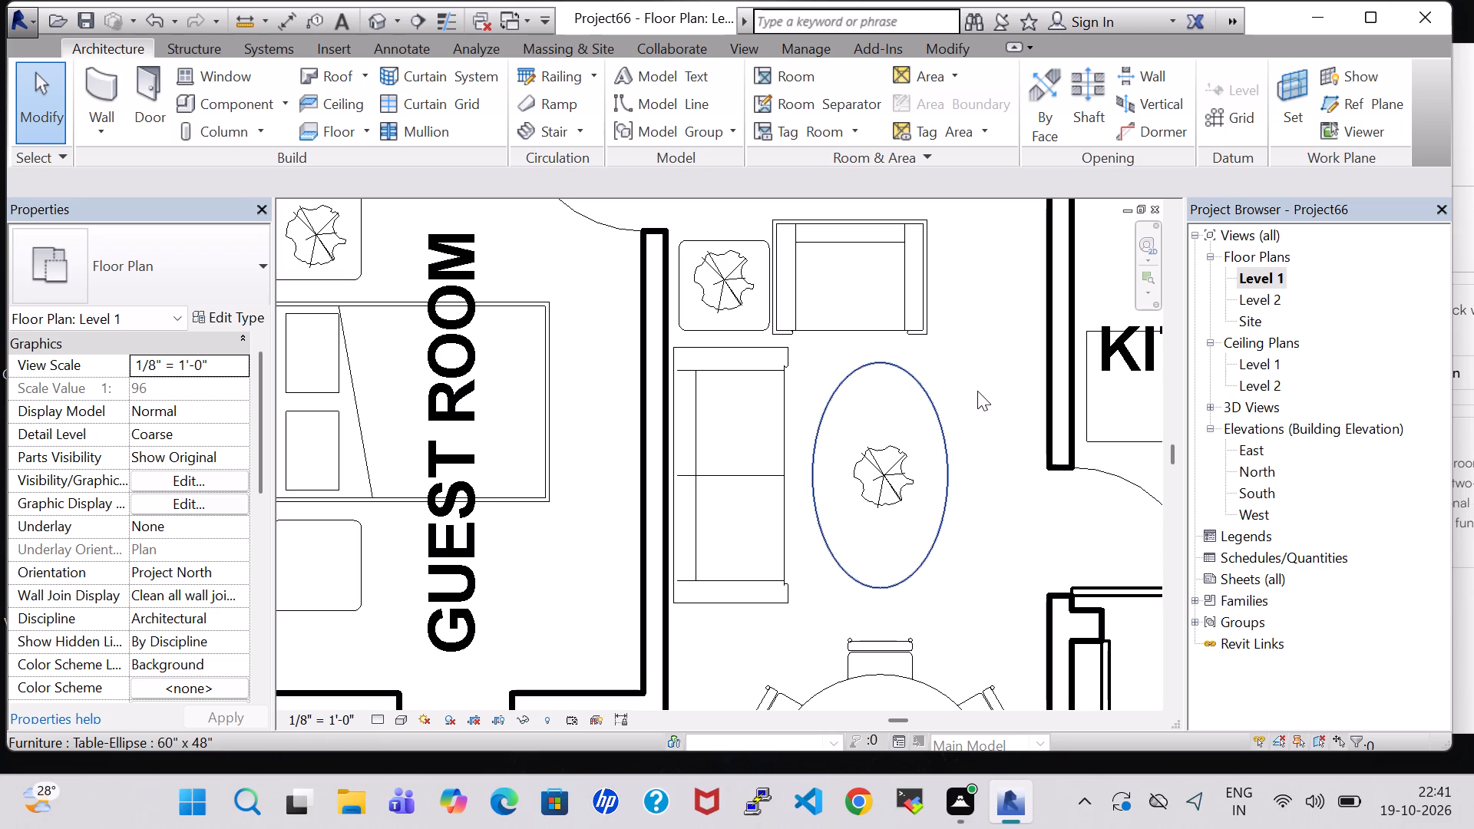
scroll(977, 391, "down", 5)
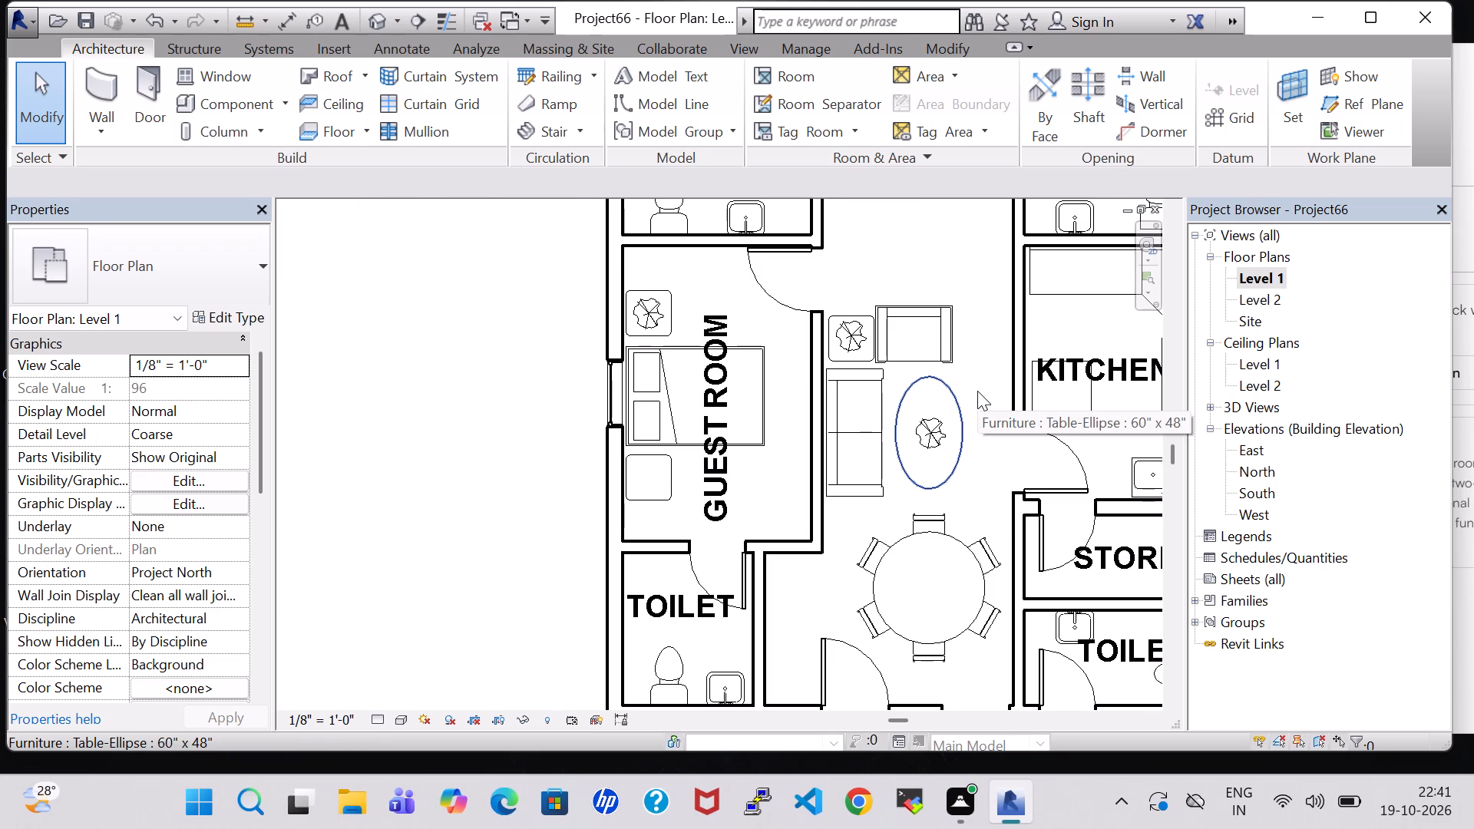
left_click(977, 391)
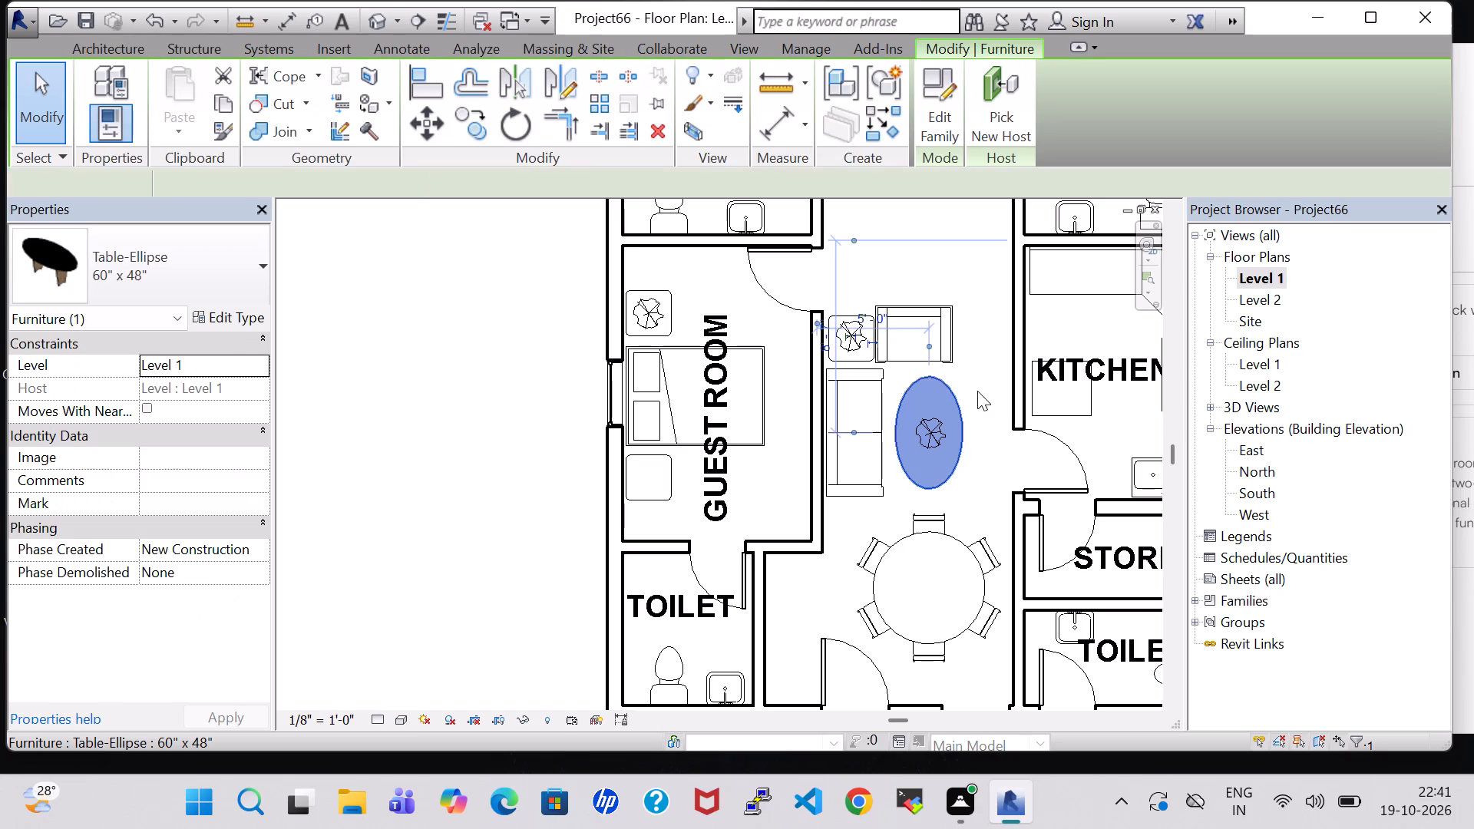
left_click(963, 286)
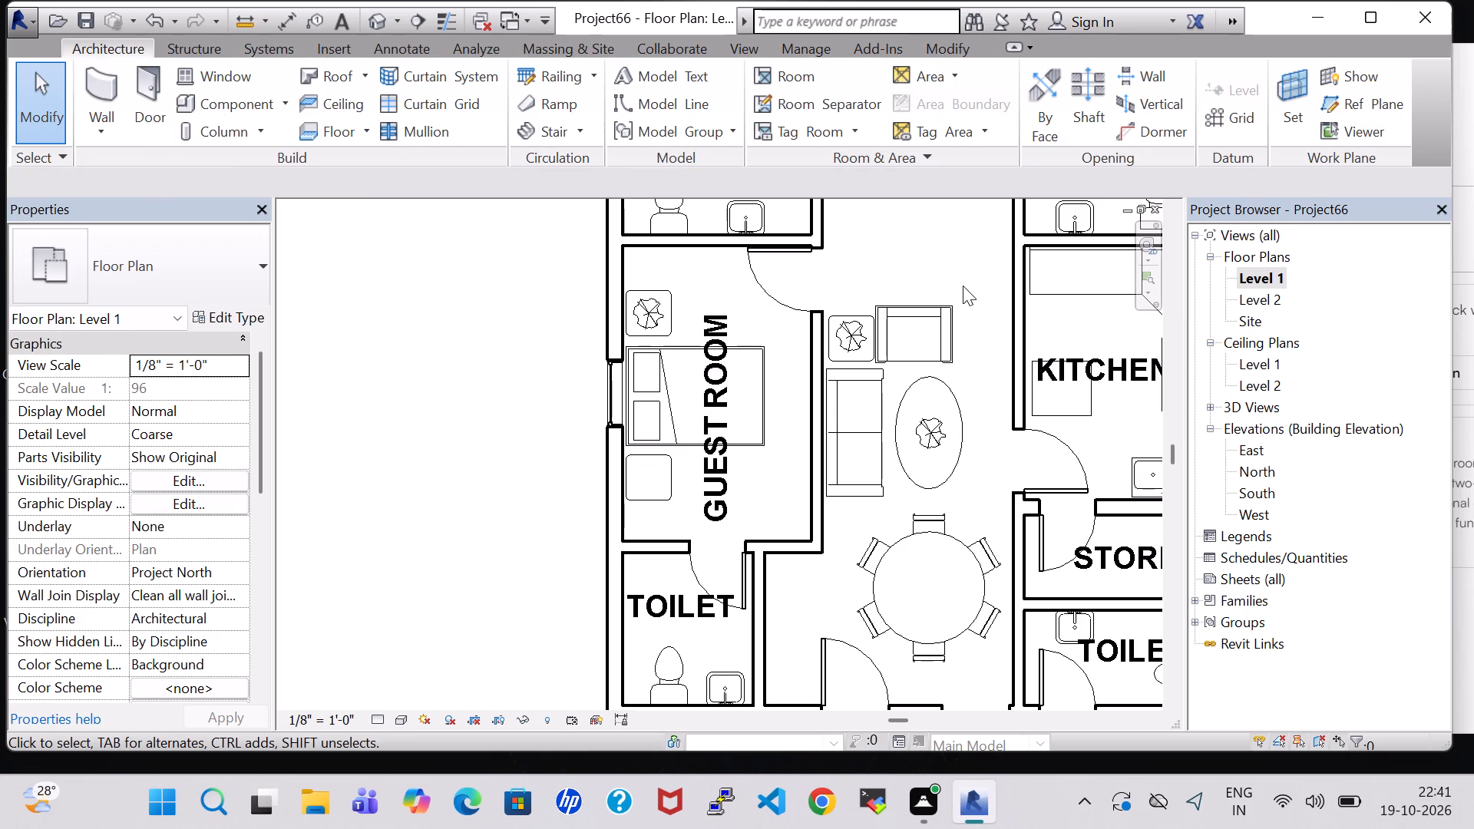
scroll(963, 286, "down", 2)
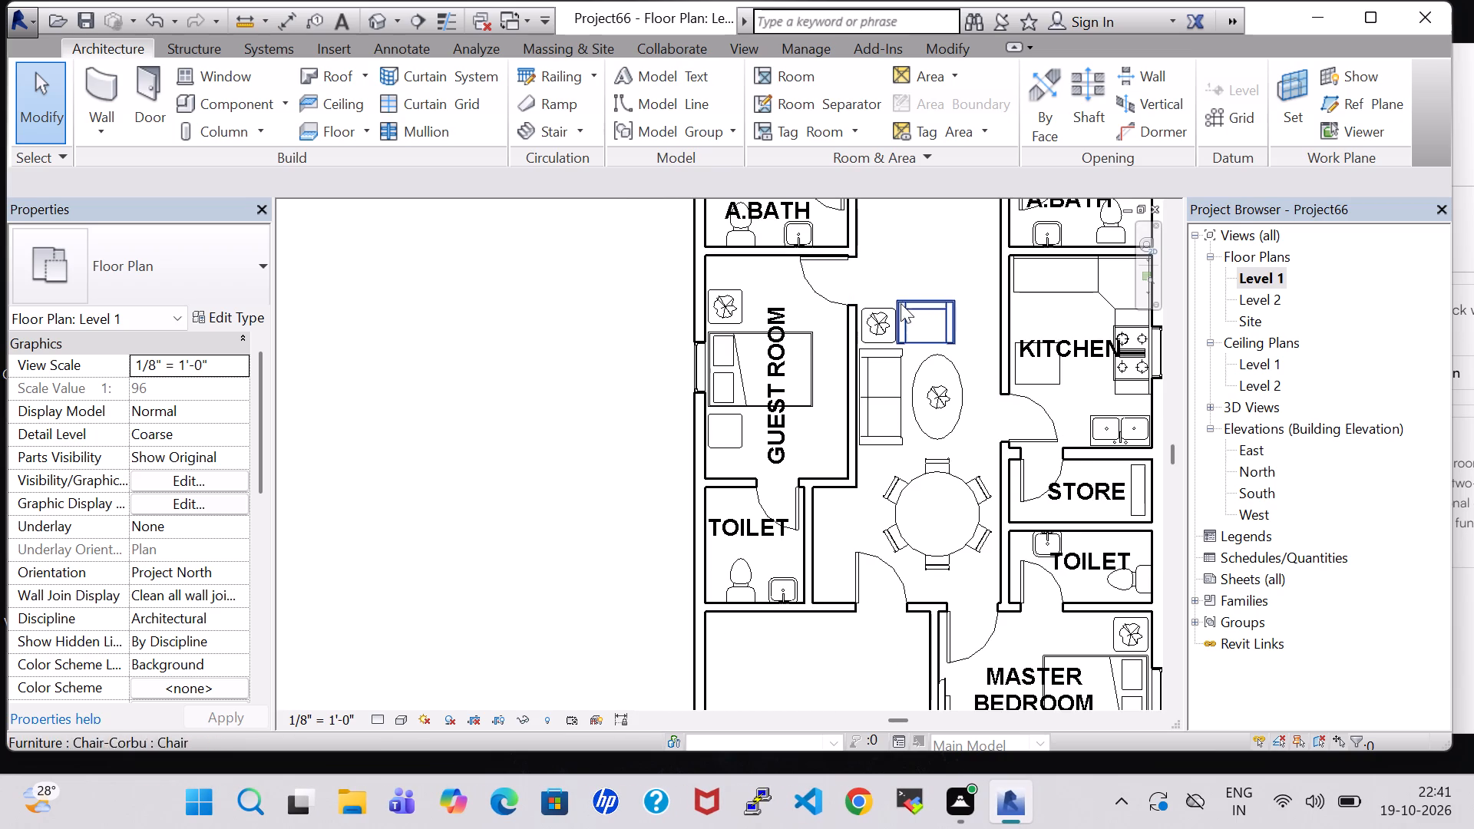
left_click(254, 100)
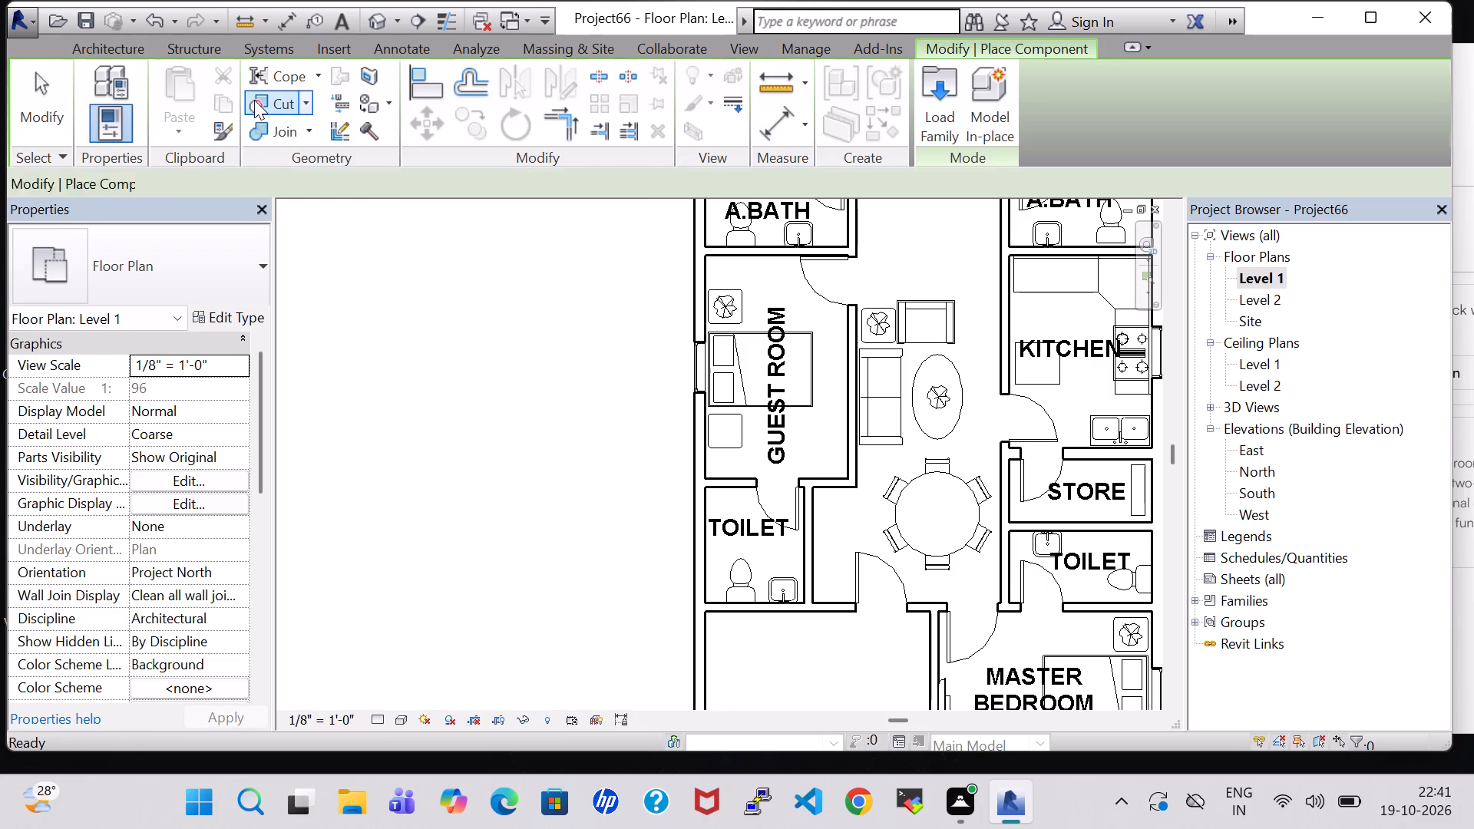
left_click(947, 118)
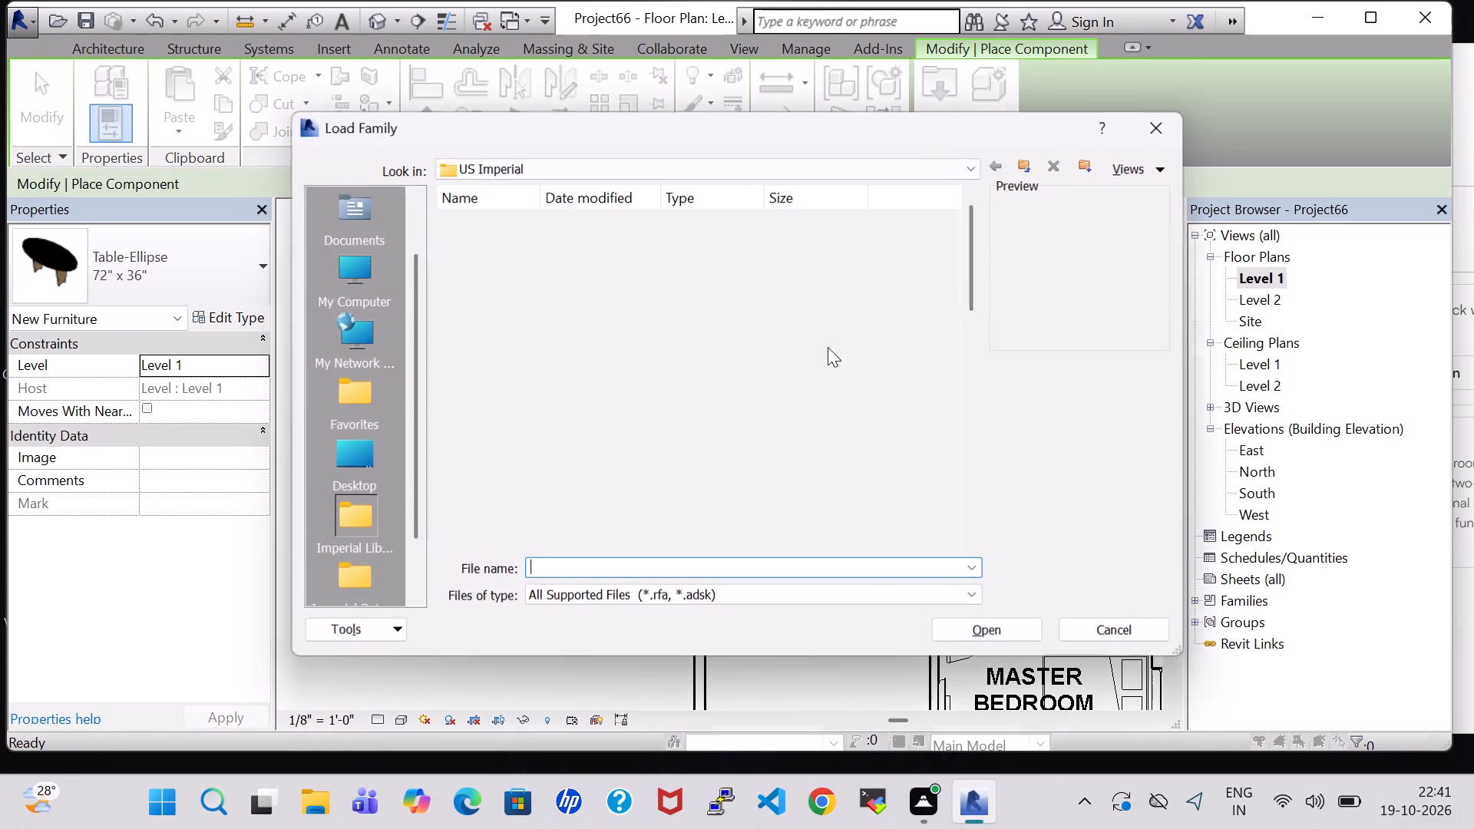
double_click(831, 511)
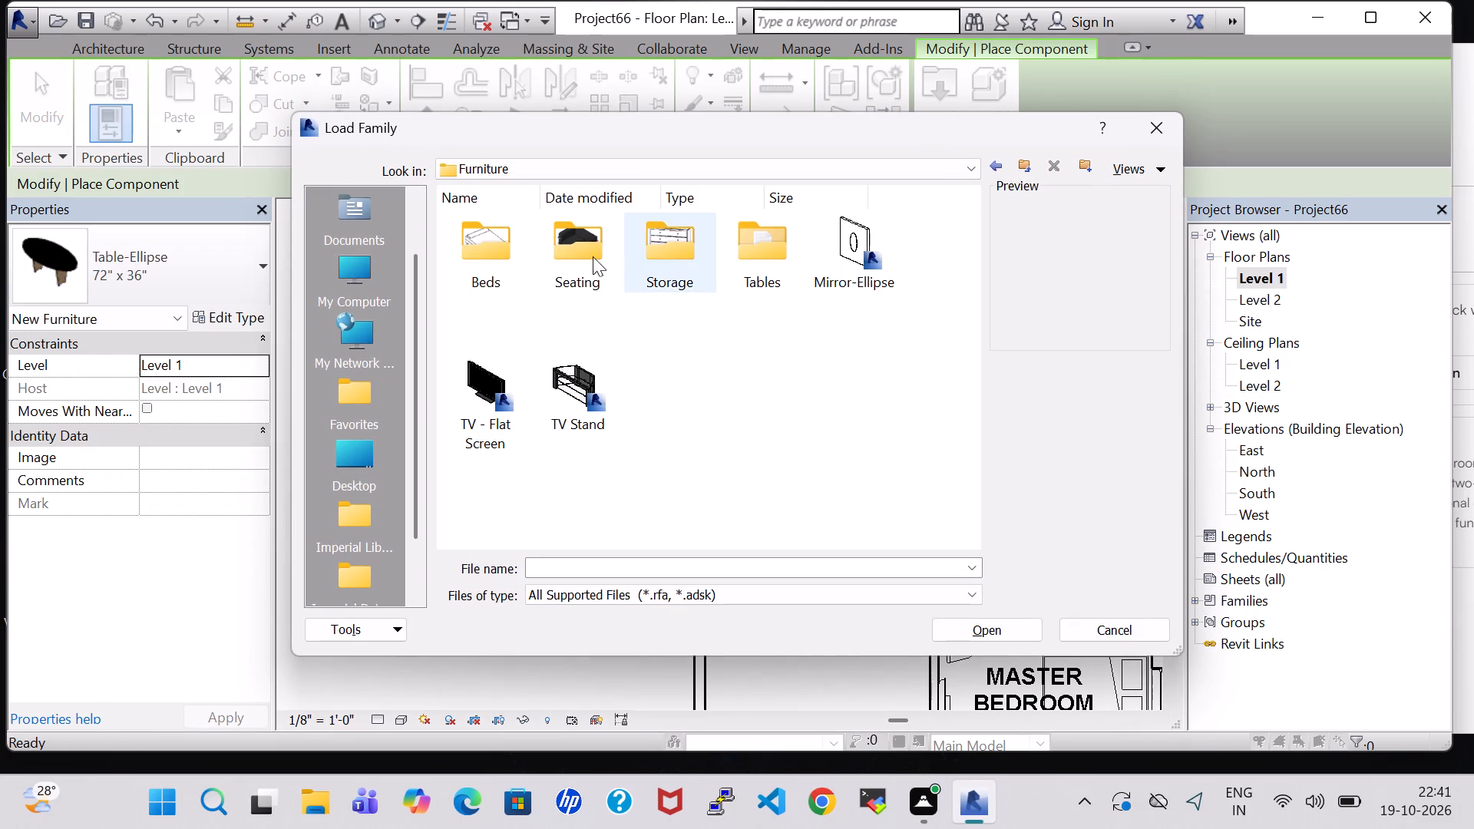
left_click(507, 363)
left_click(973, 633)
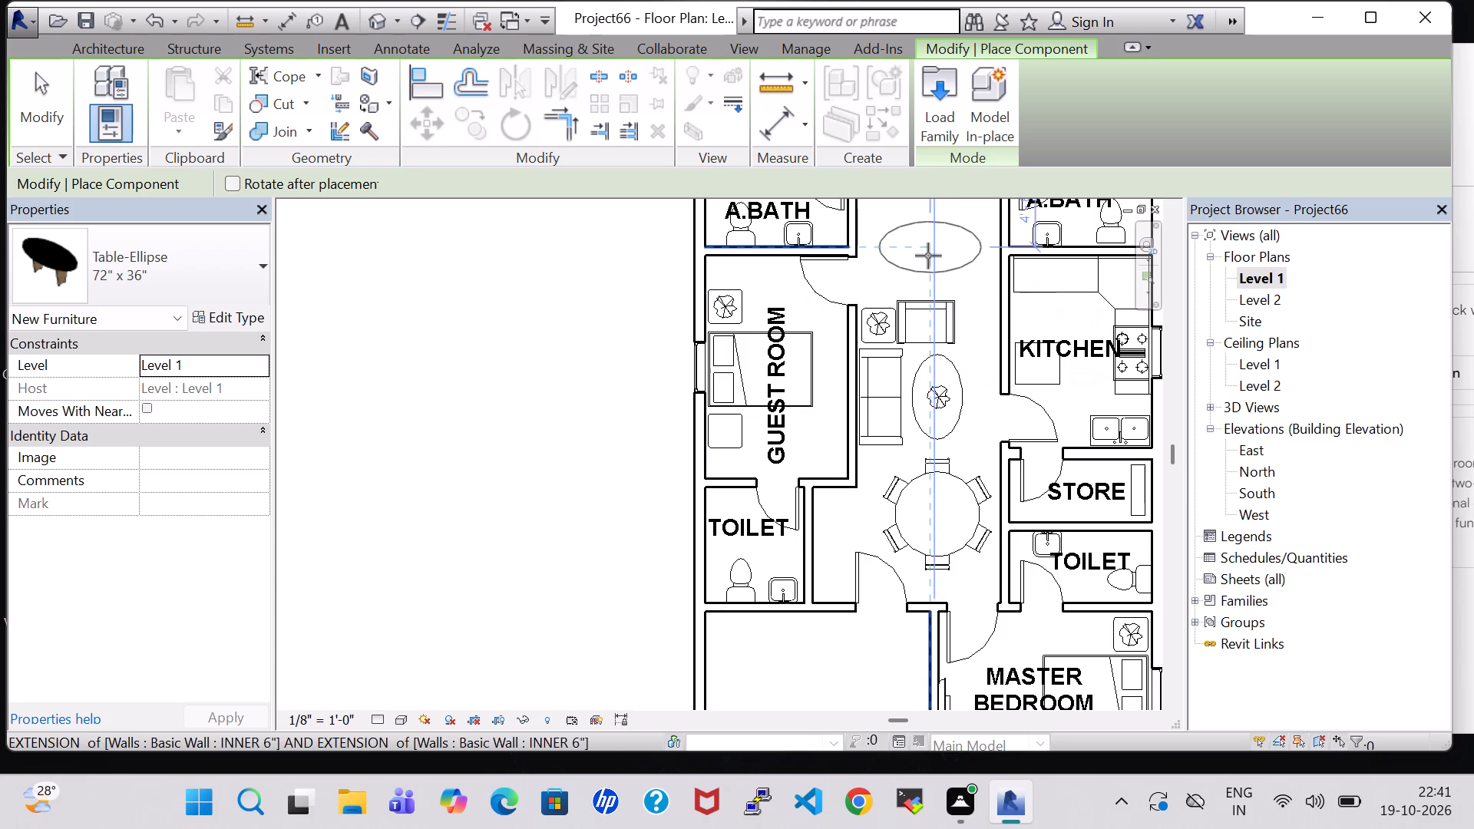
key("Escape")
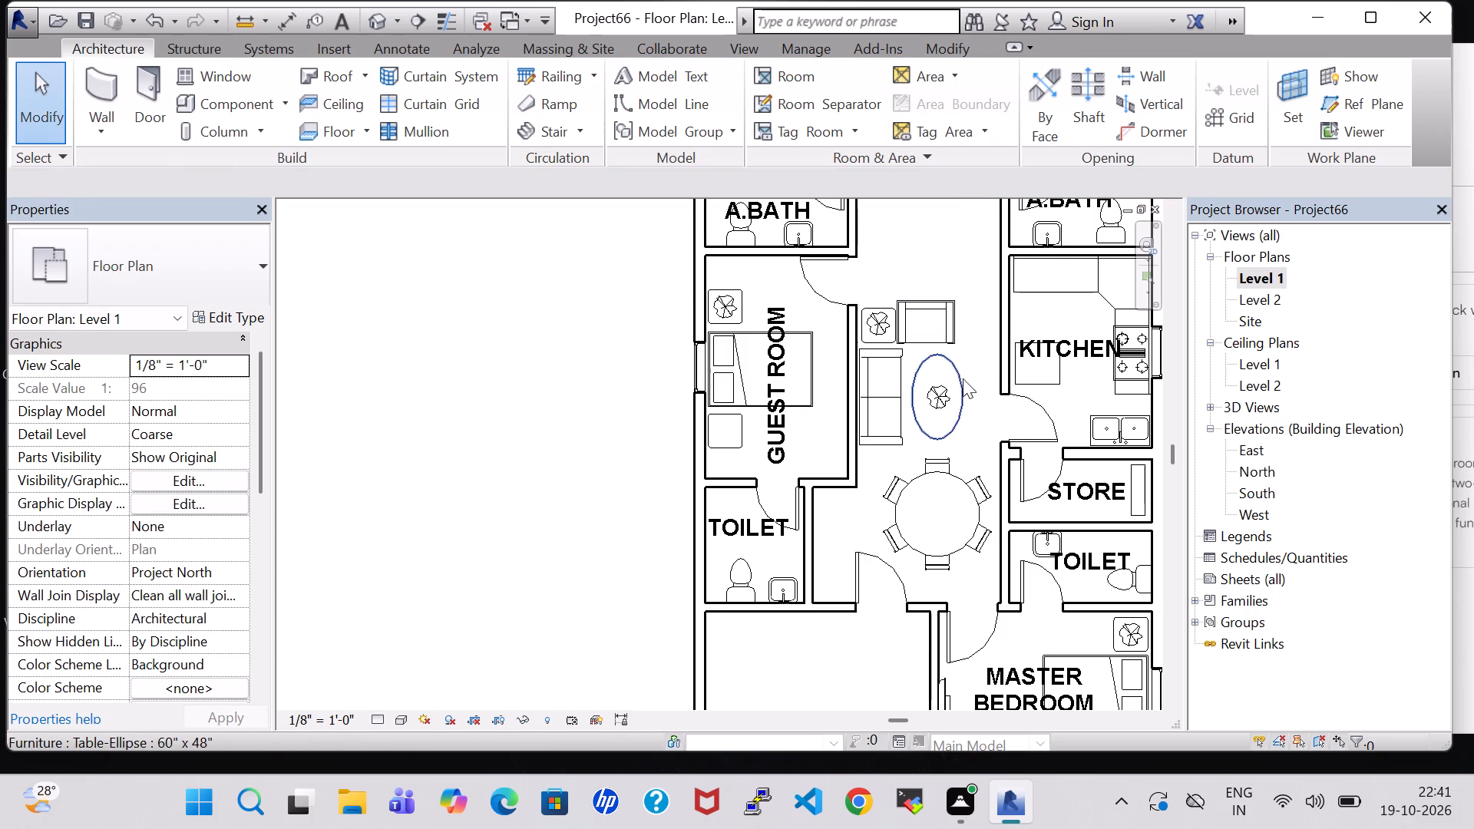
Create a similar 32" flat screen TV from the labelled bedroom's and place it, rotated north-south, on the hall's kitchen wall opposite the seating.
scroll(963, 321, "down", 3)
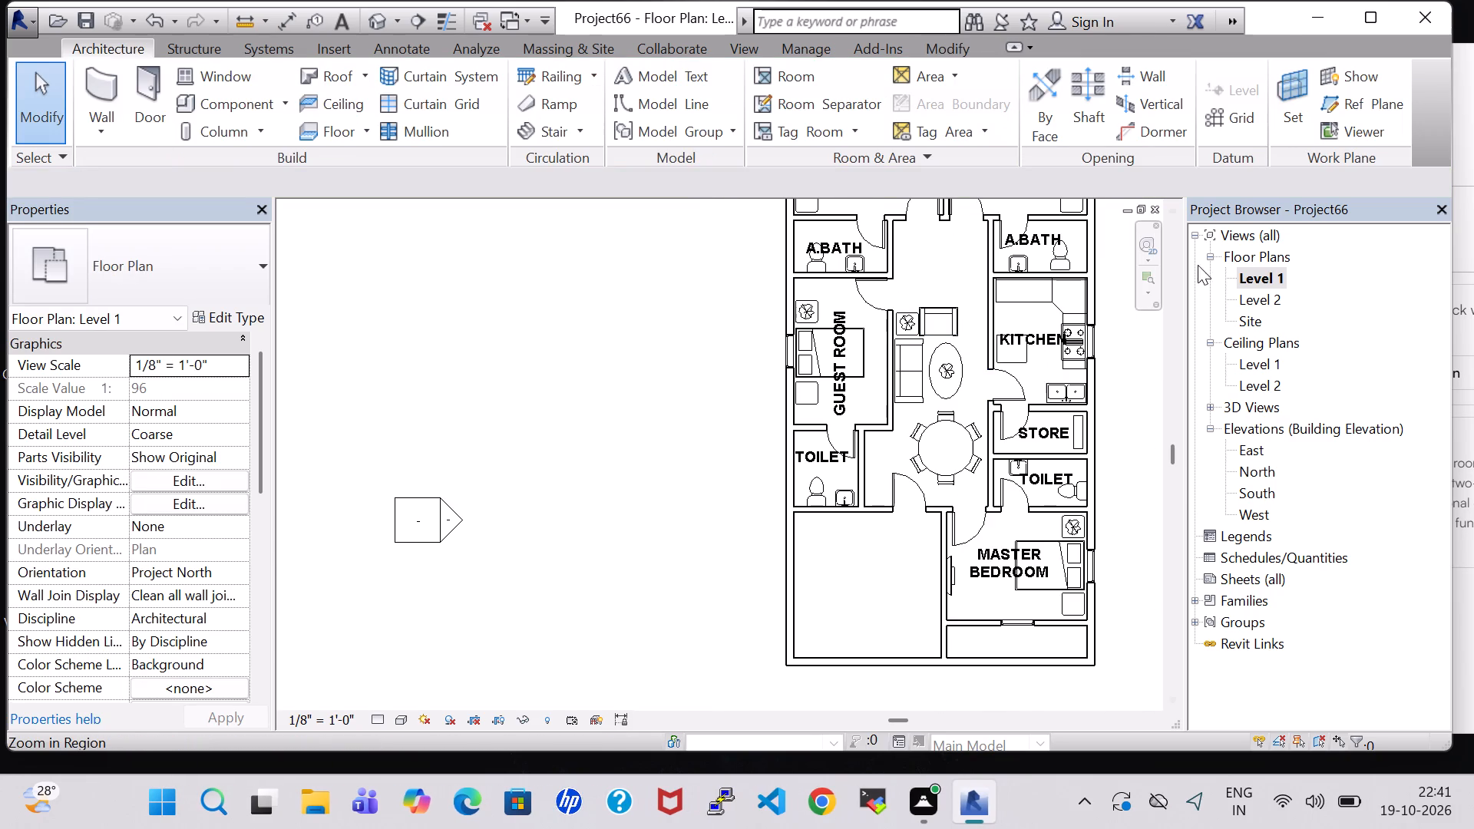
triple_click(1170, 209)
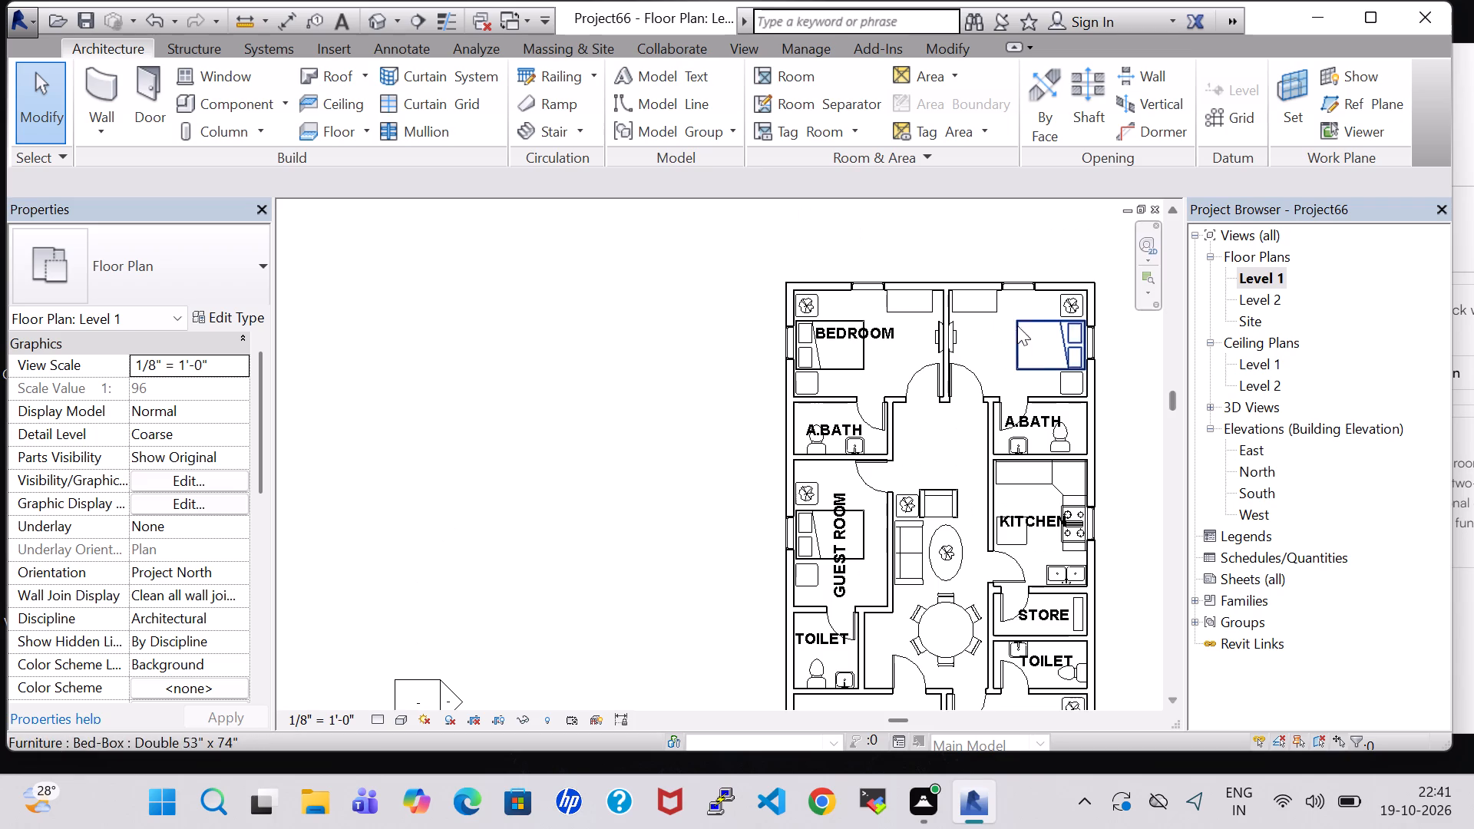
left_click(936, 339)
right_click(936, 339)
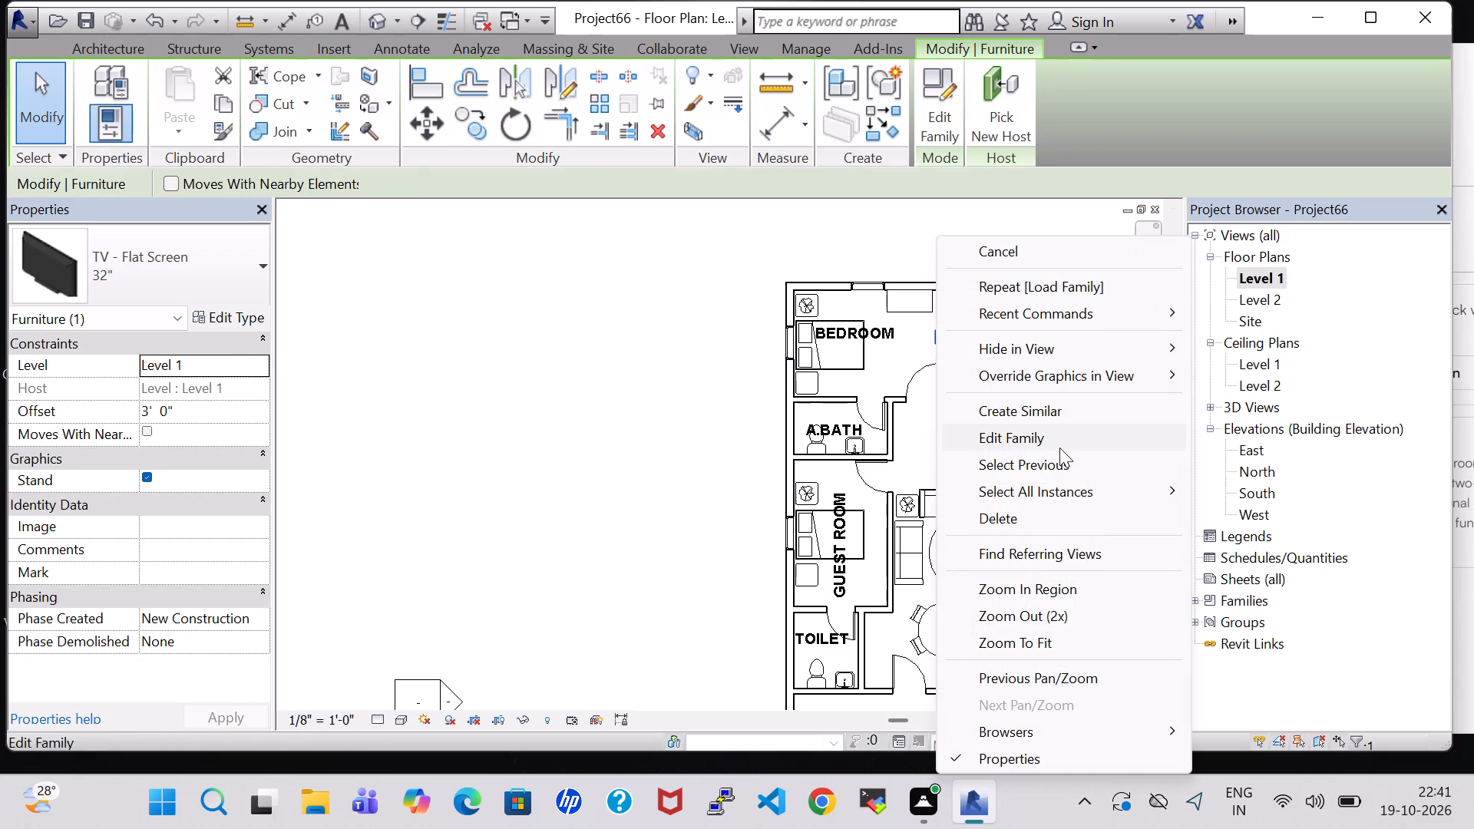
left_click(1061, 411)
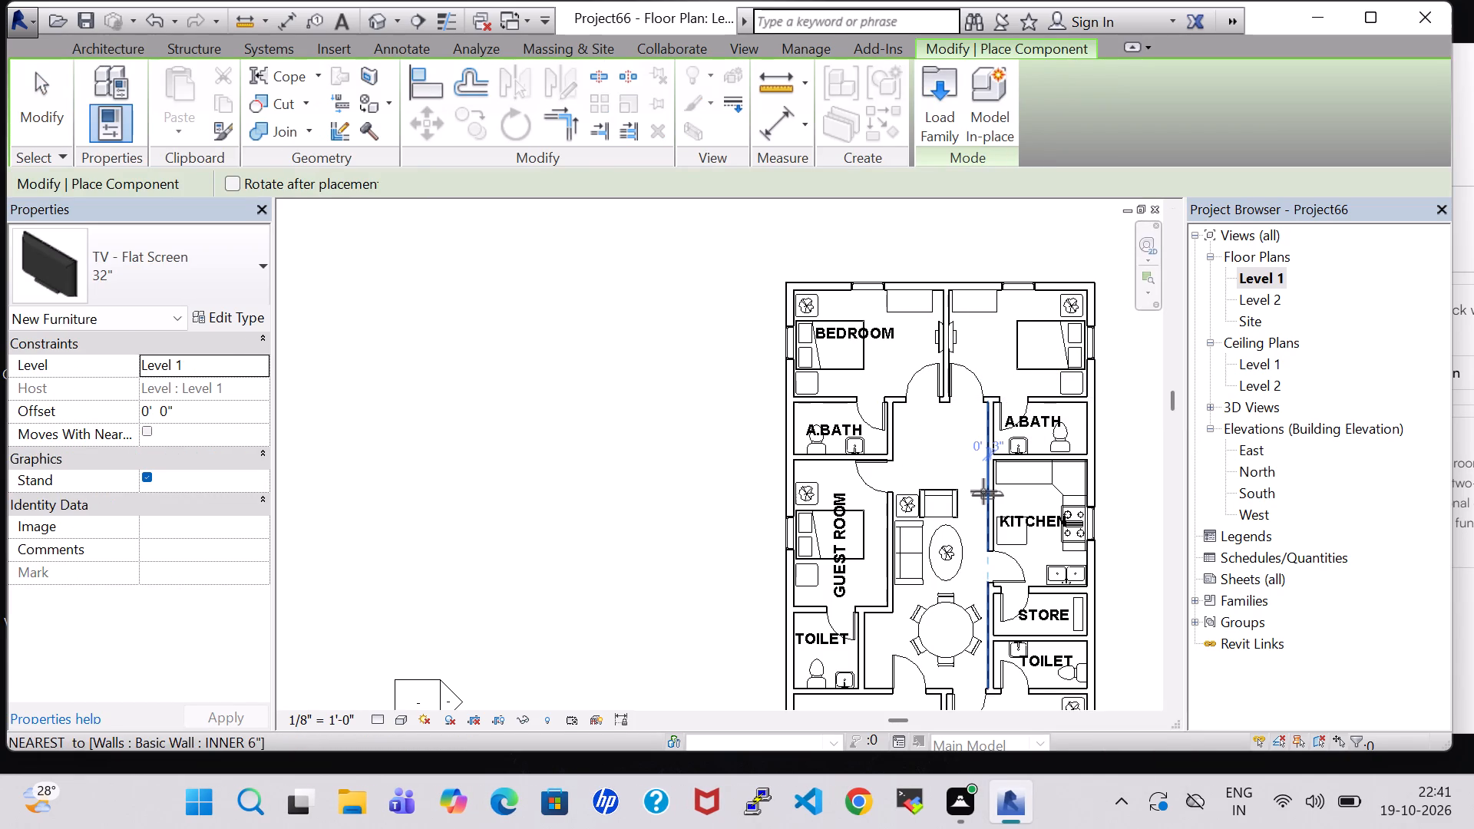
key("space")
key("space")
key("space")
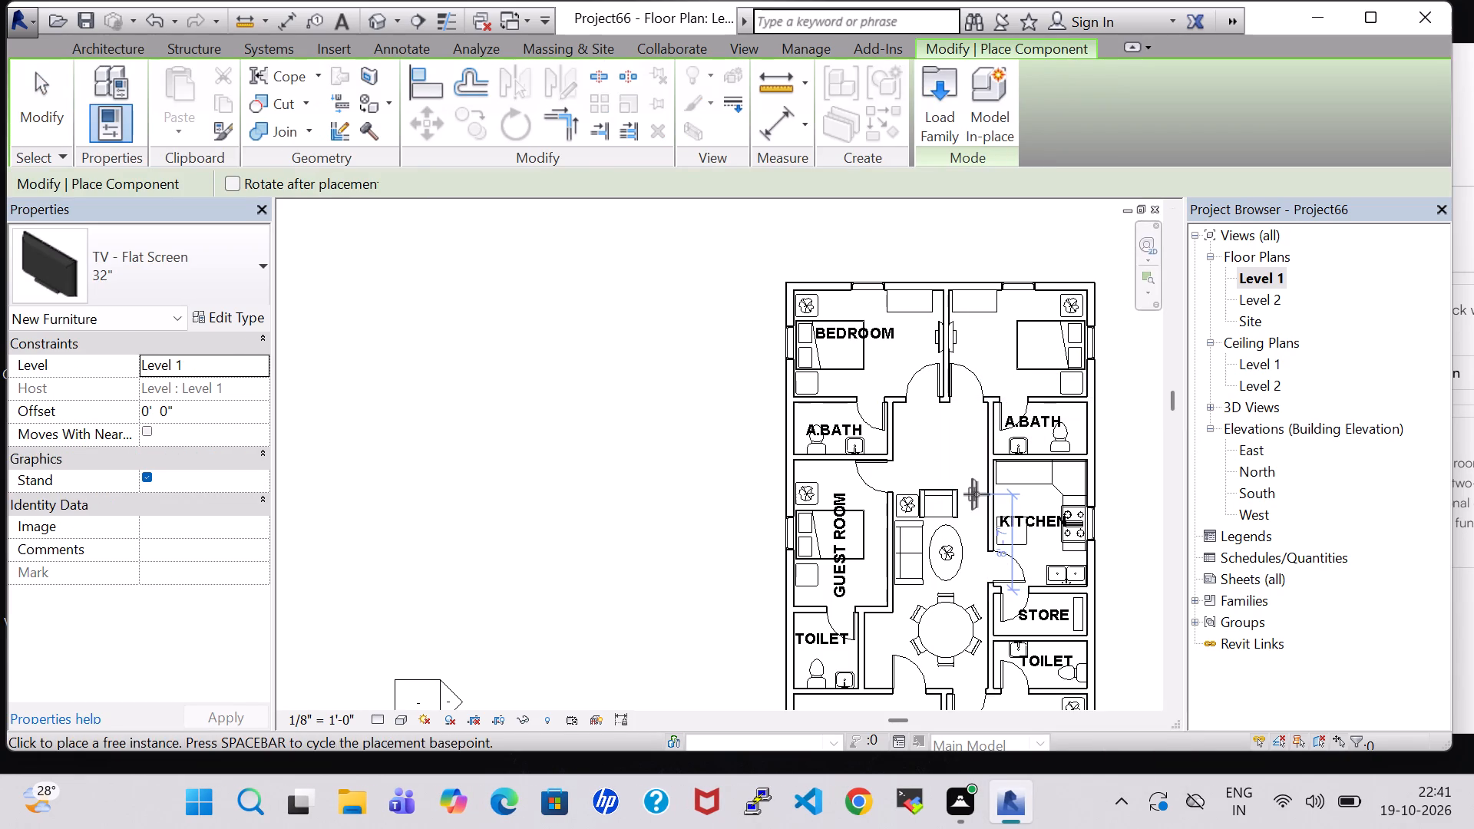
scroll(979, 494, "up", 7)
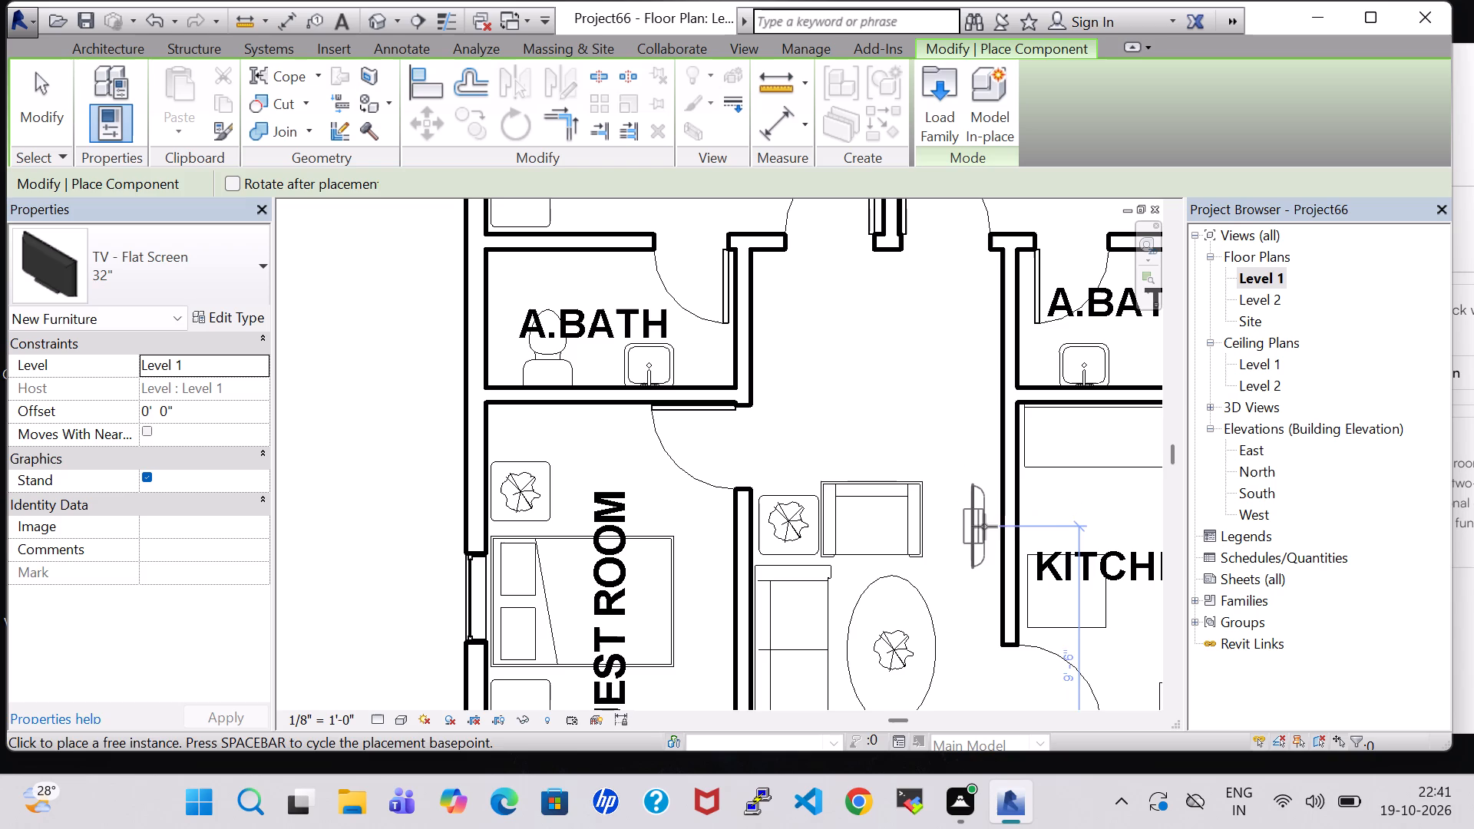
left_click(1002, 561)
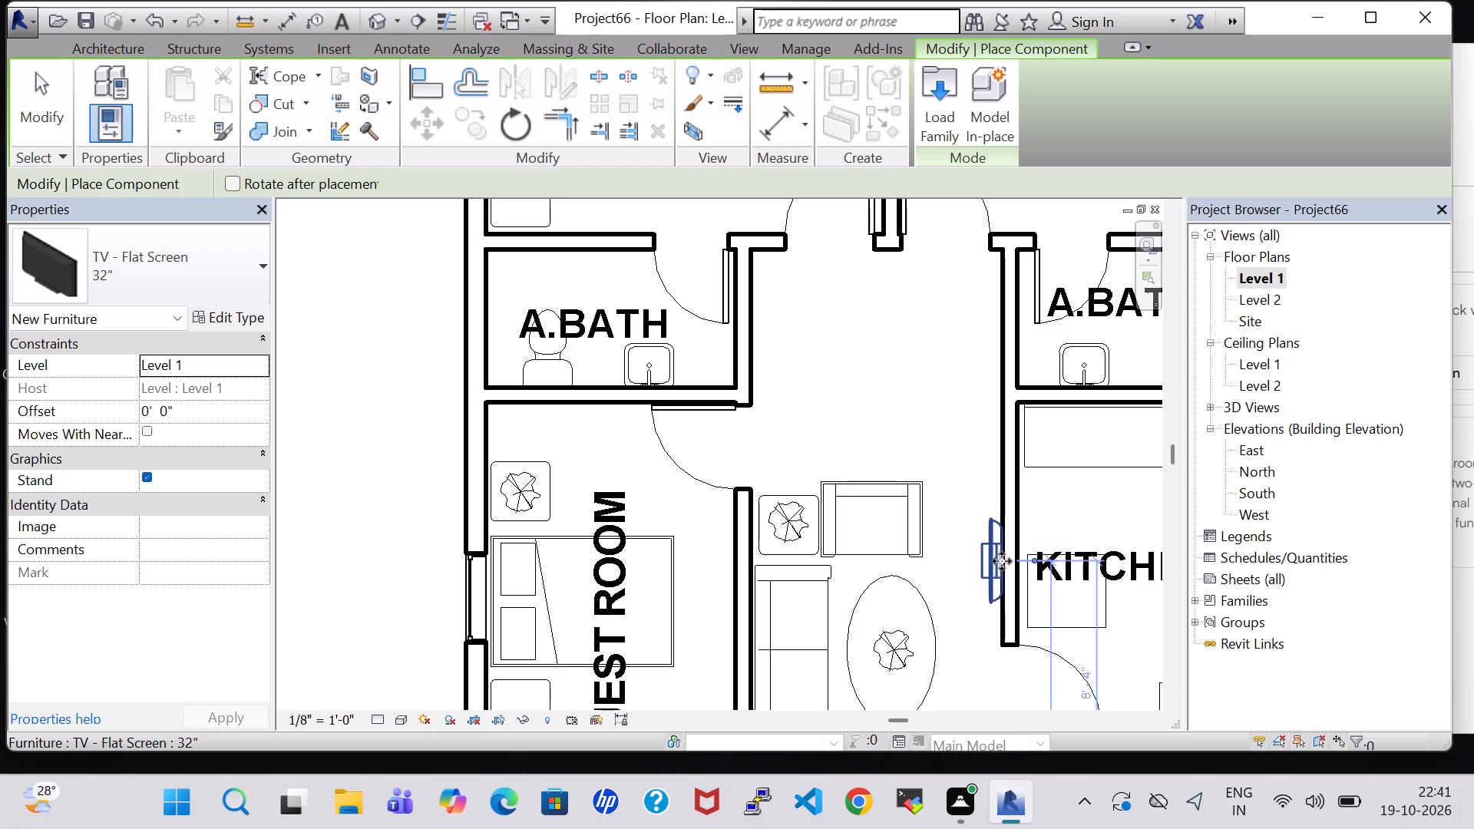
key("Escape")
key("Escape")
Set the offset of the hall's flat screen TV to 3' 0".
left_click(986, 557)
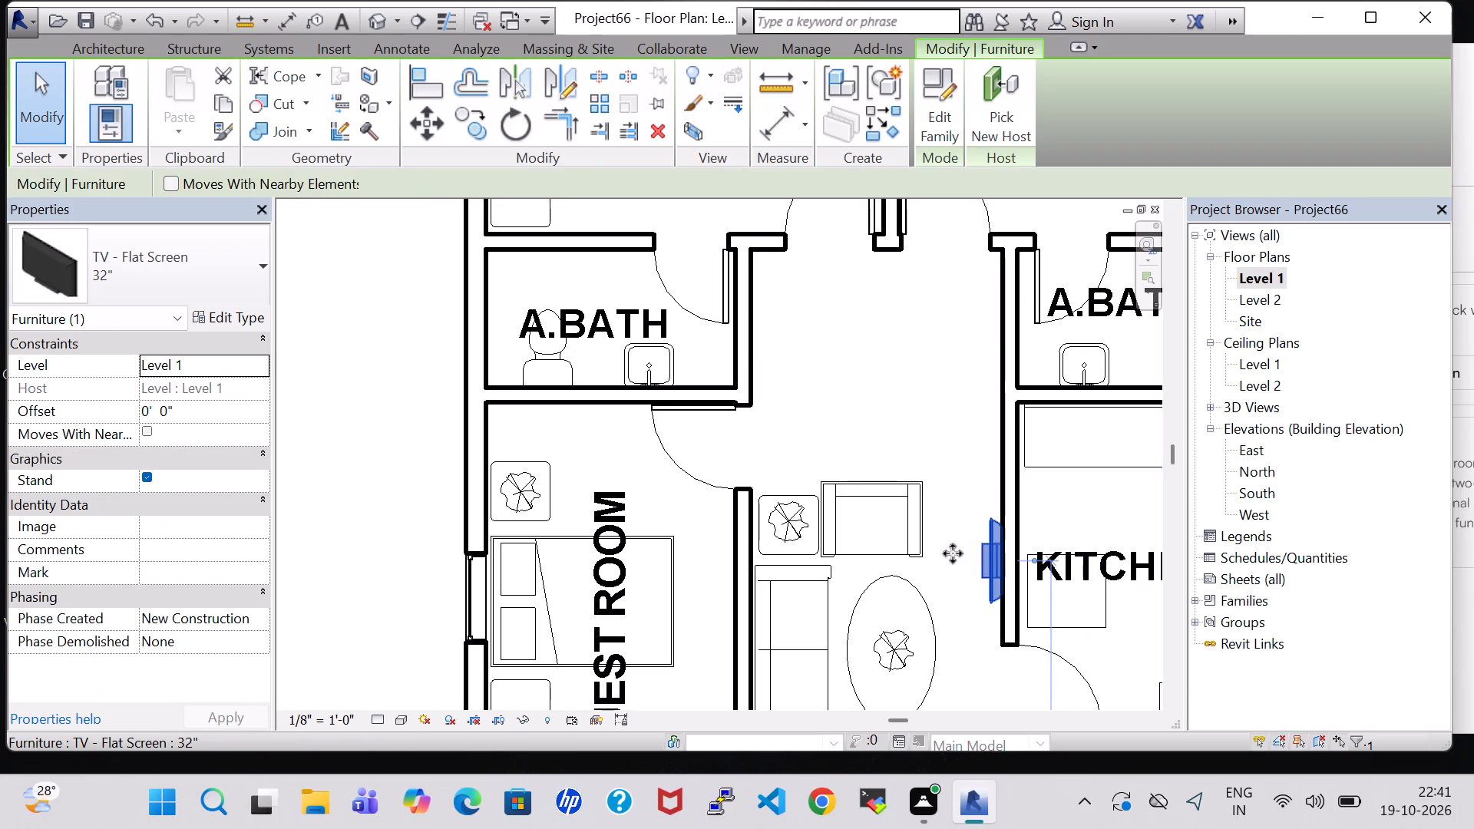
double_click(148, 414)
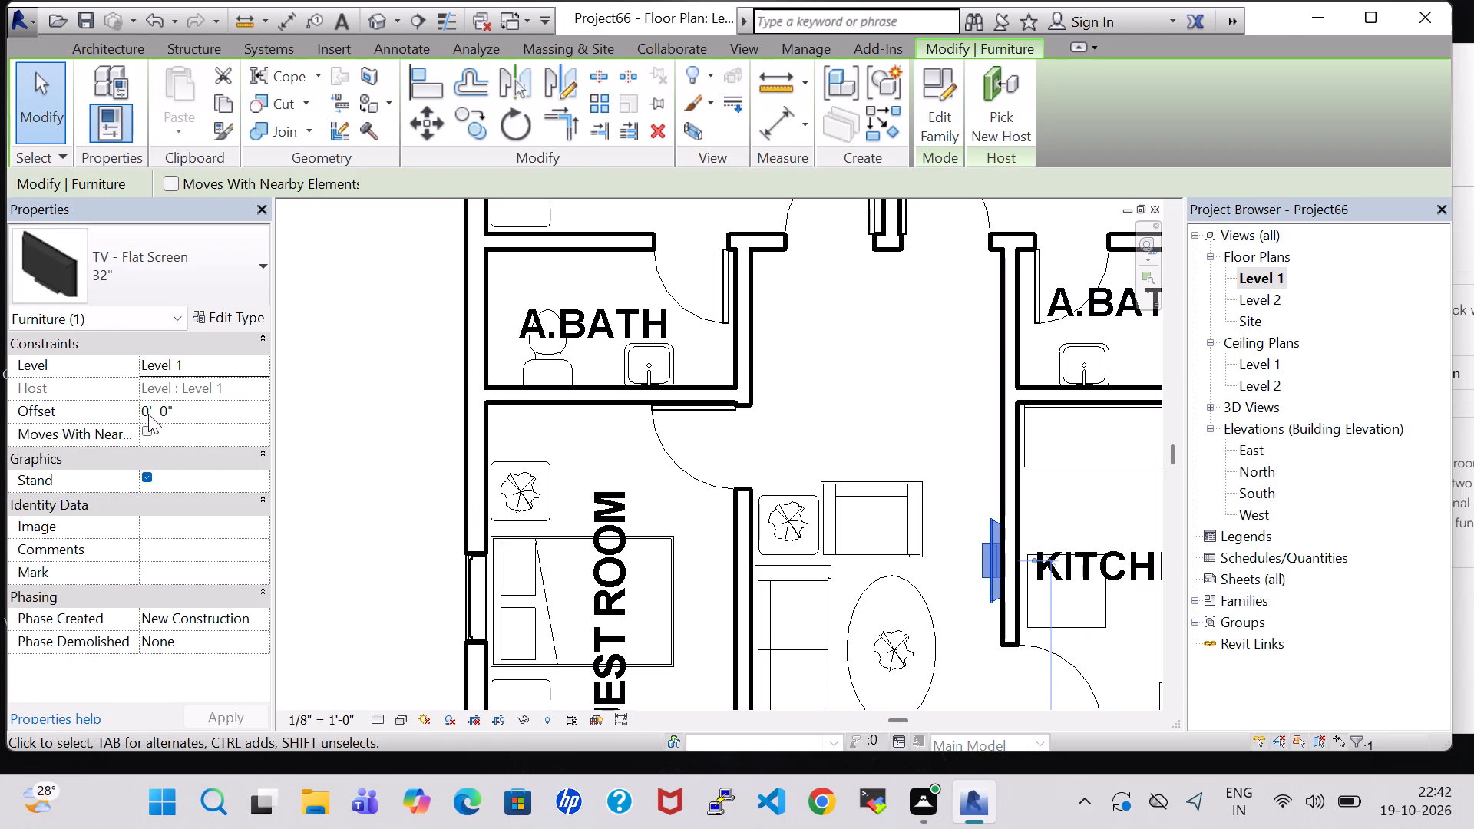
key("BackSpace")
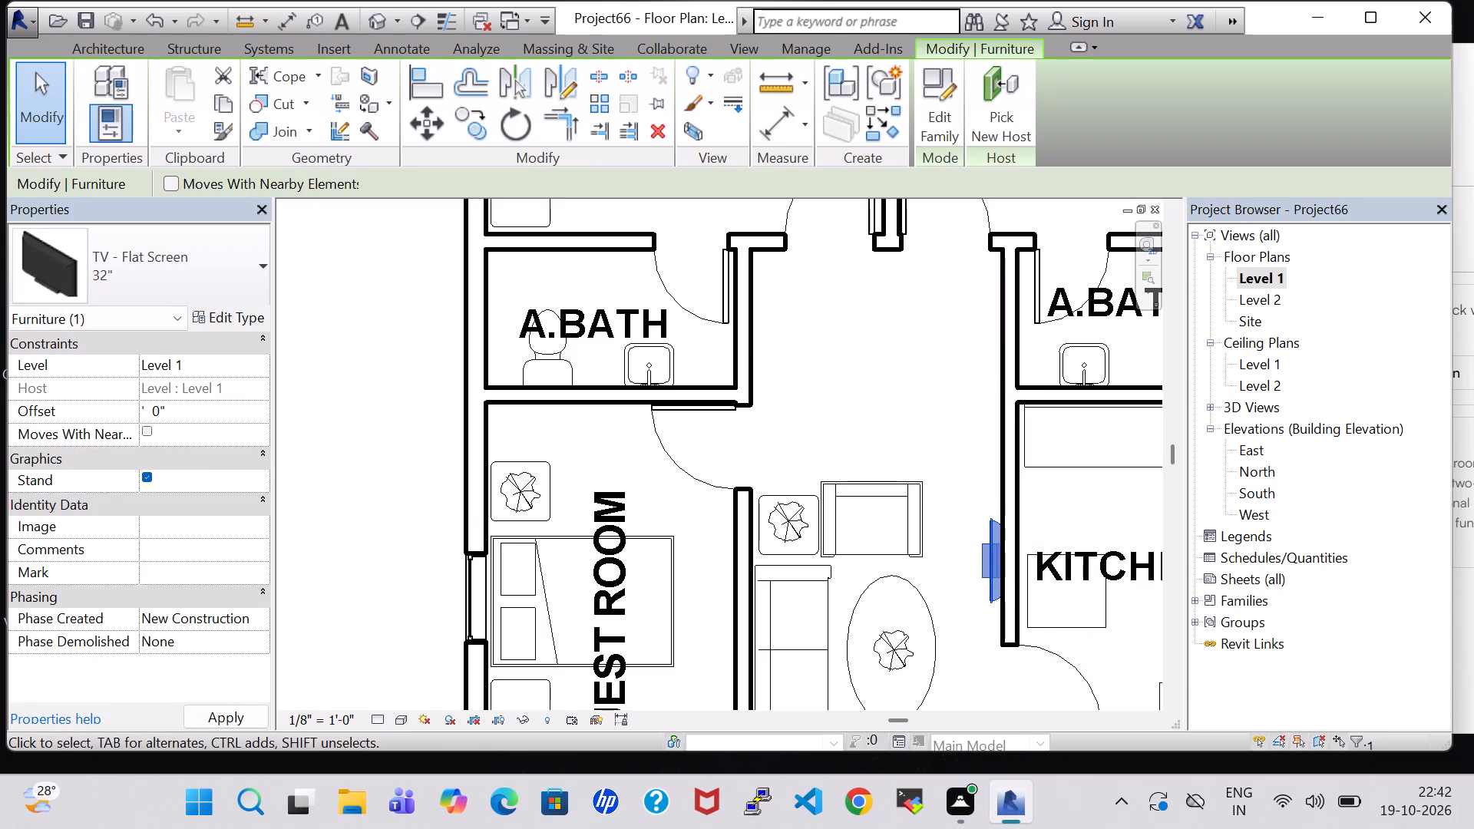
key("2")
key("BackSpace")
key("3")
left_click(227, 716)
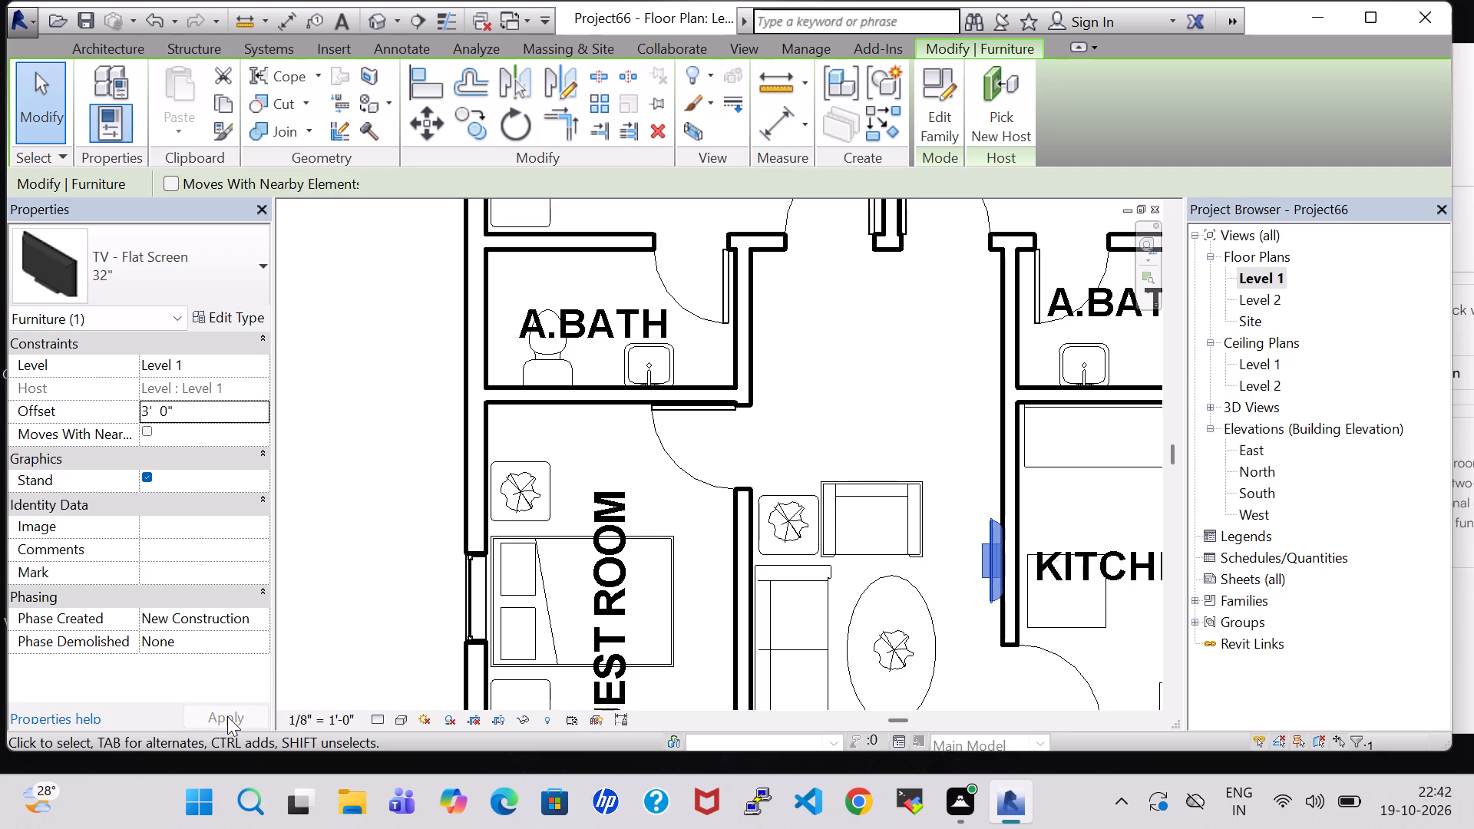
left_click(969, 419)
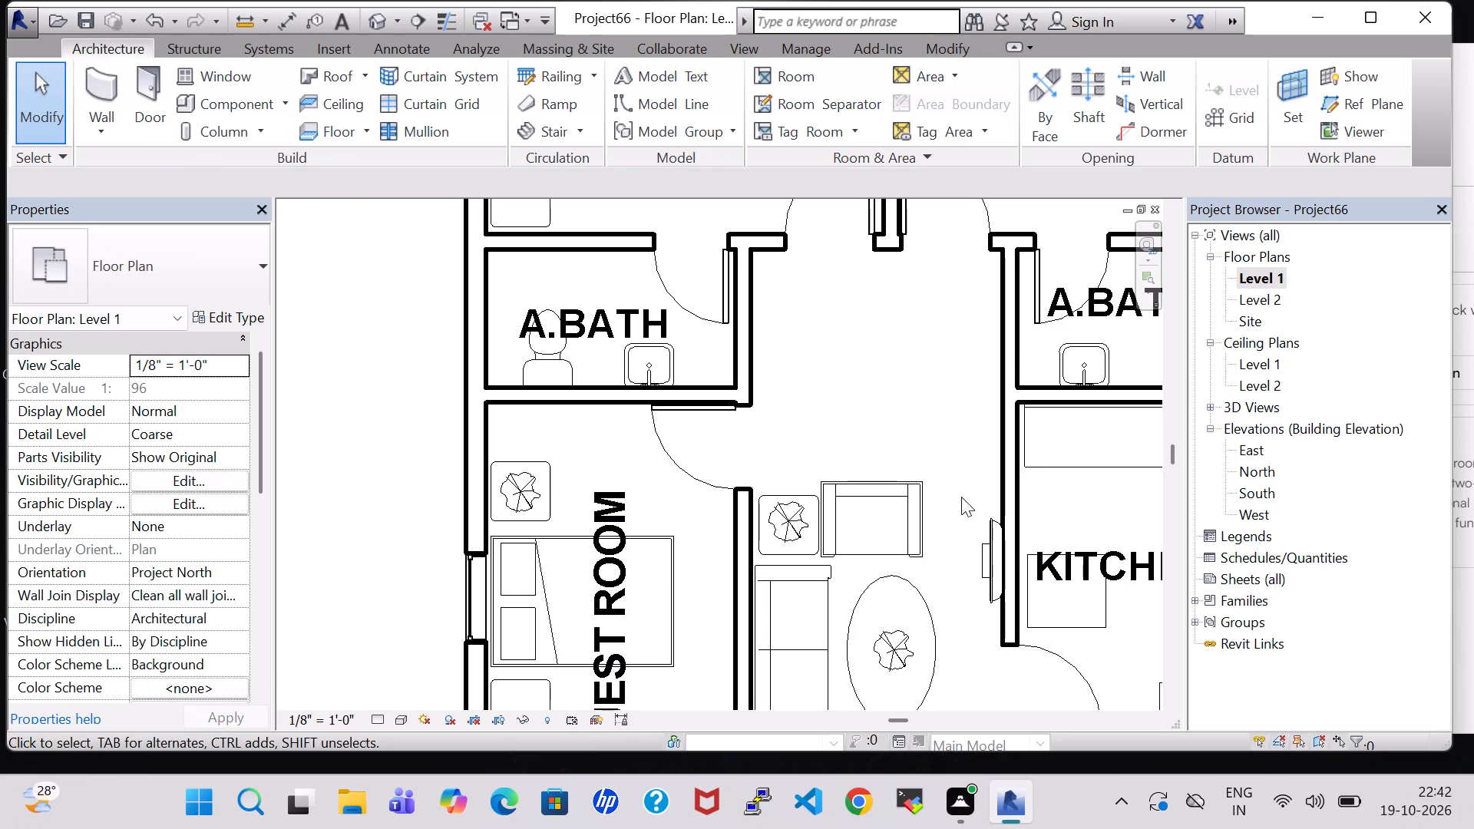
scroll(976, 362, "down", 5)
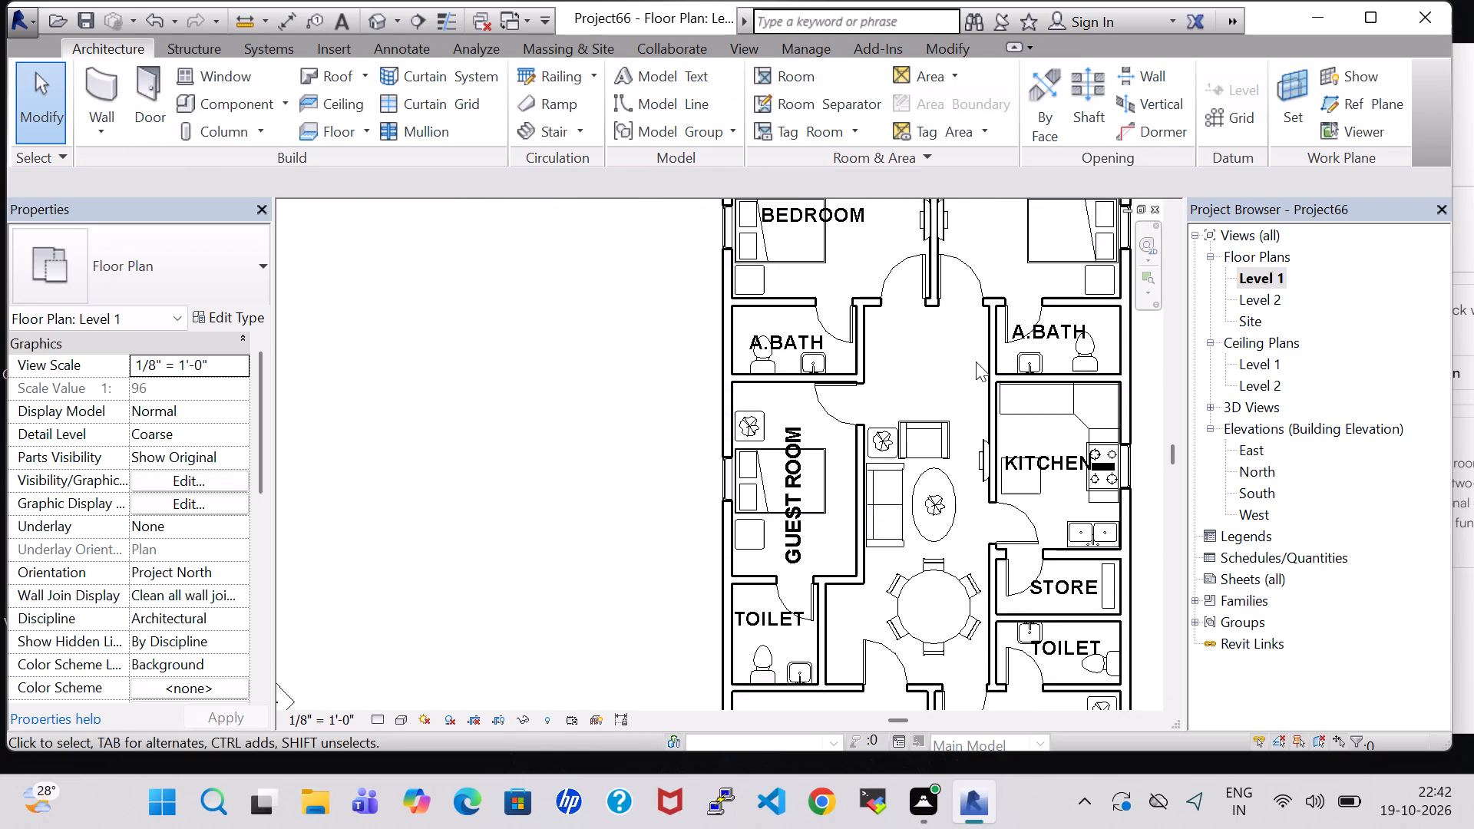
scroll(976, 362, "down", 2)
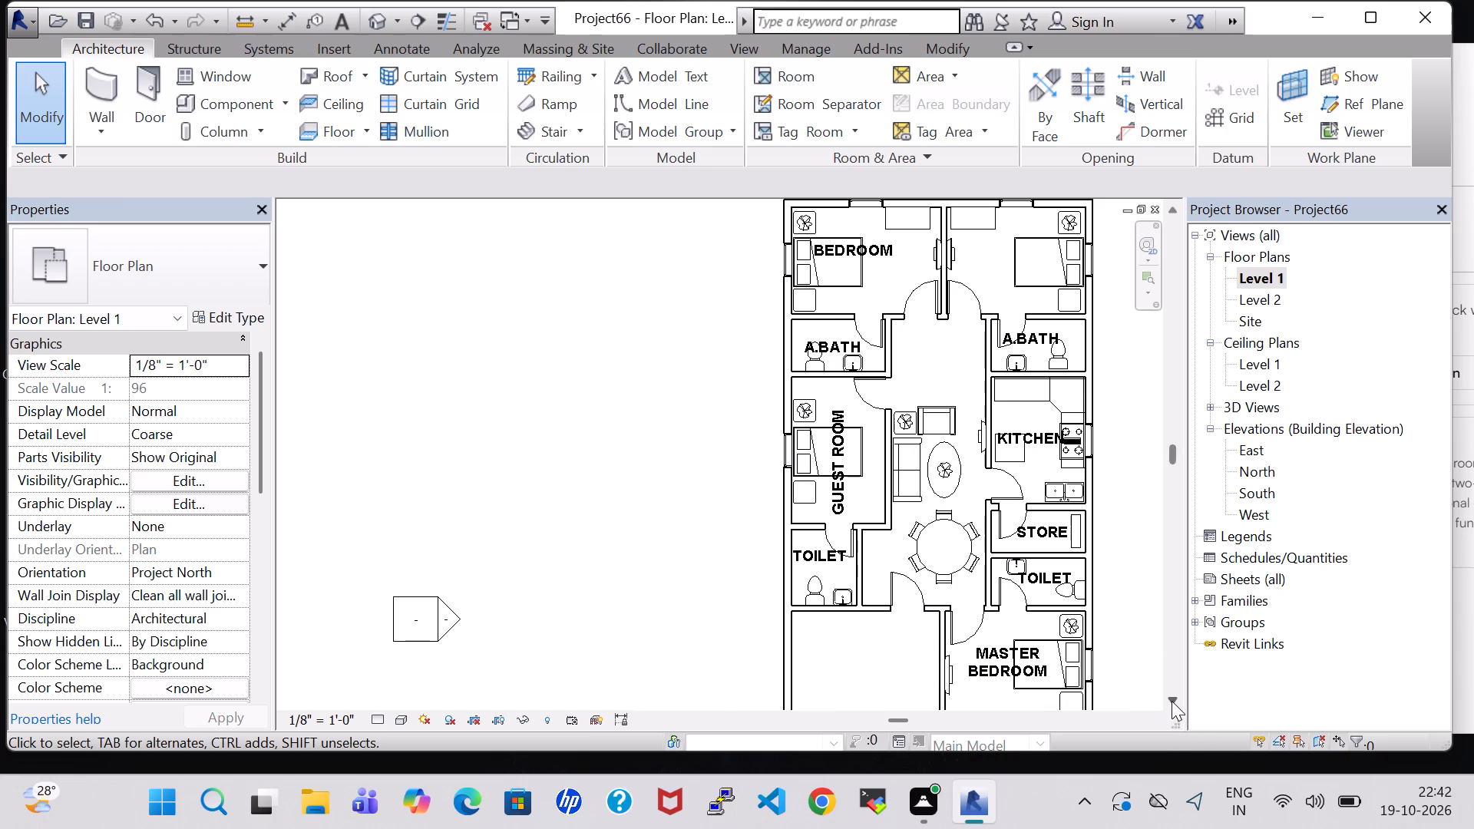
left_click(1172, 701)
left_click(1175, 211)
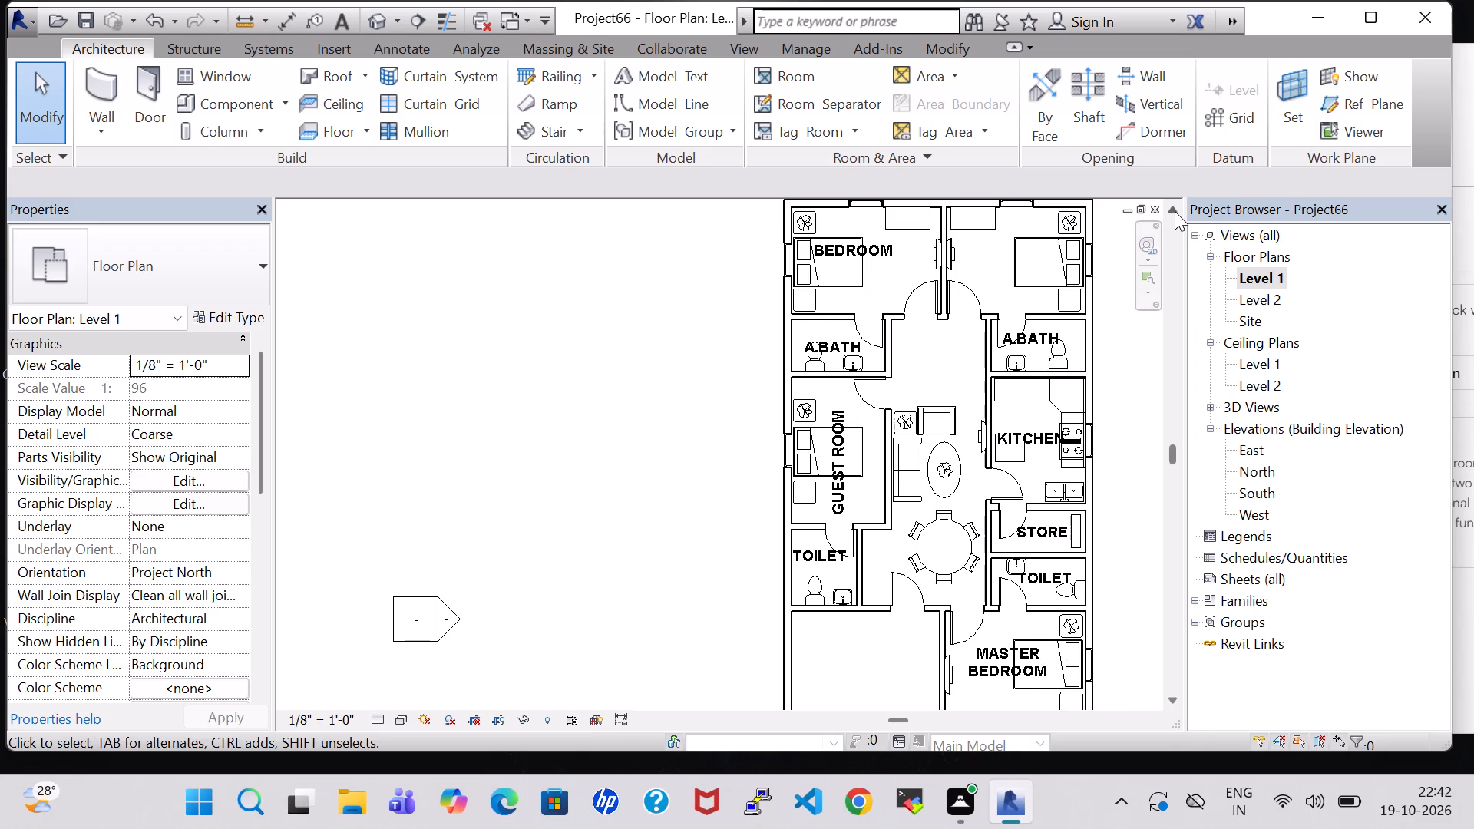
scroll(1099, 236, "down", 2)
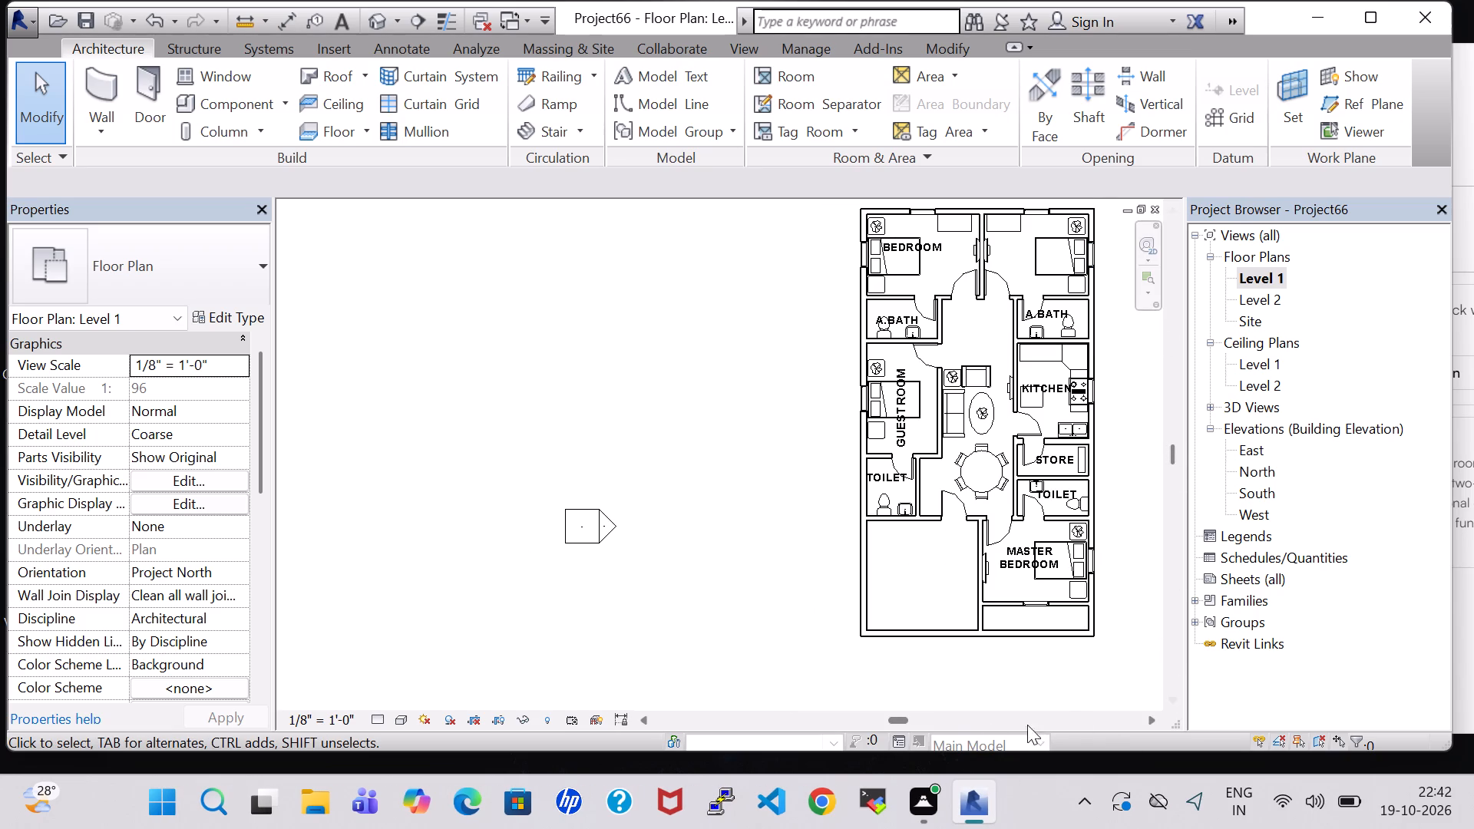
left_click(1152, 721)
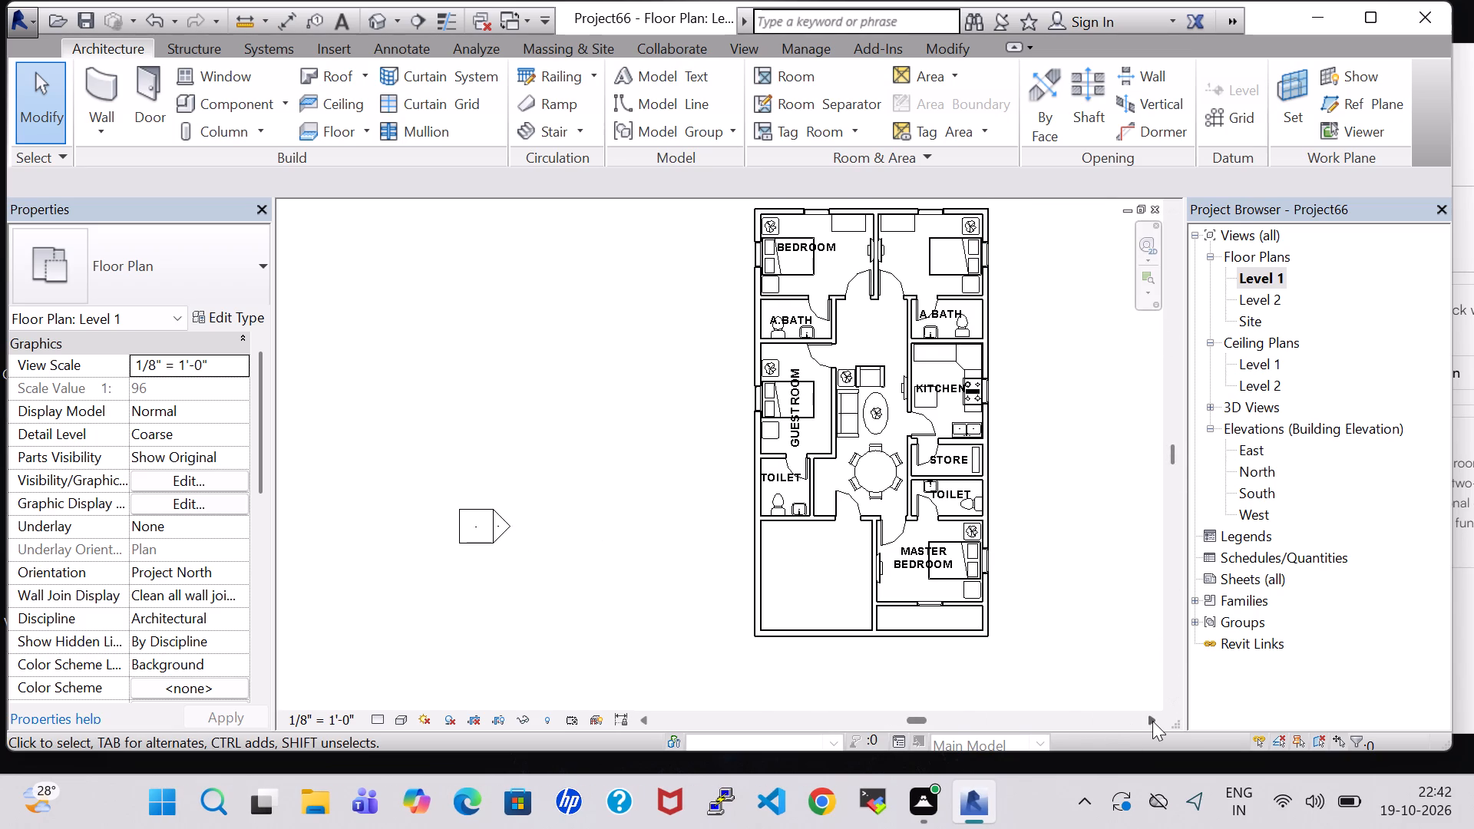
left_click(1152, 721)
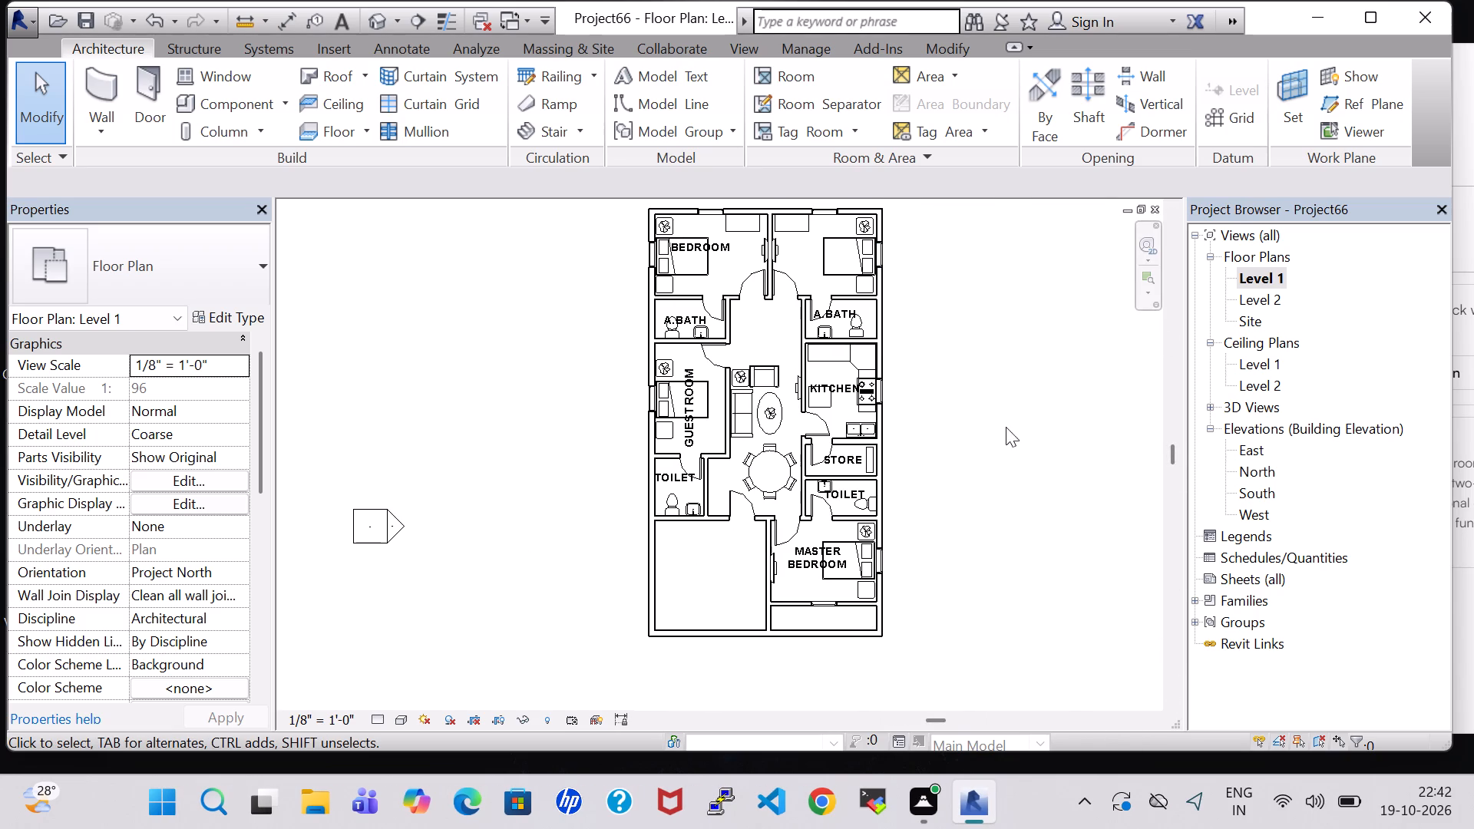
Load the RPC Beetle family from the Entourage folder of the US Imperial library for component placement.
left_click(997, 420)
left_click(219, 103)
left_click(948, 109)
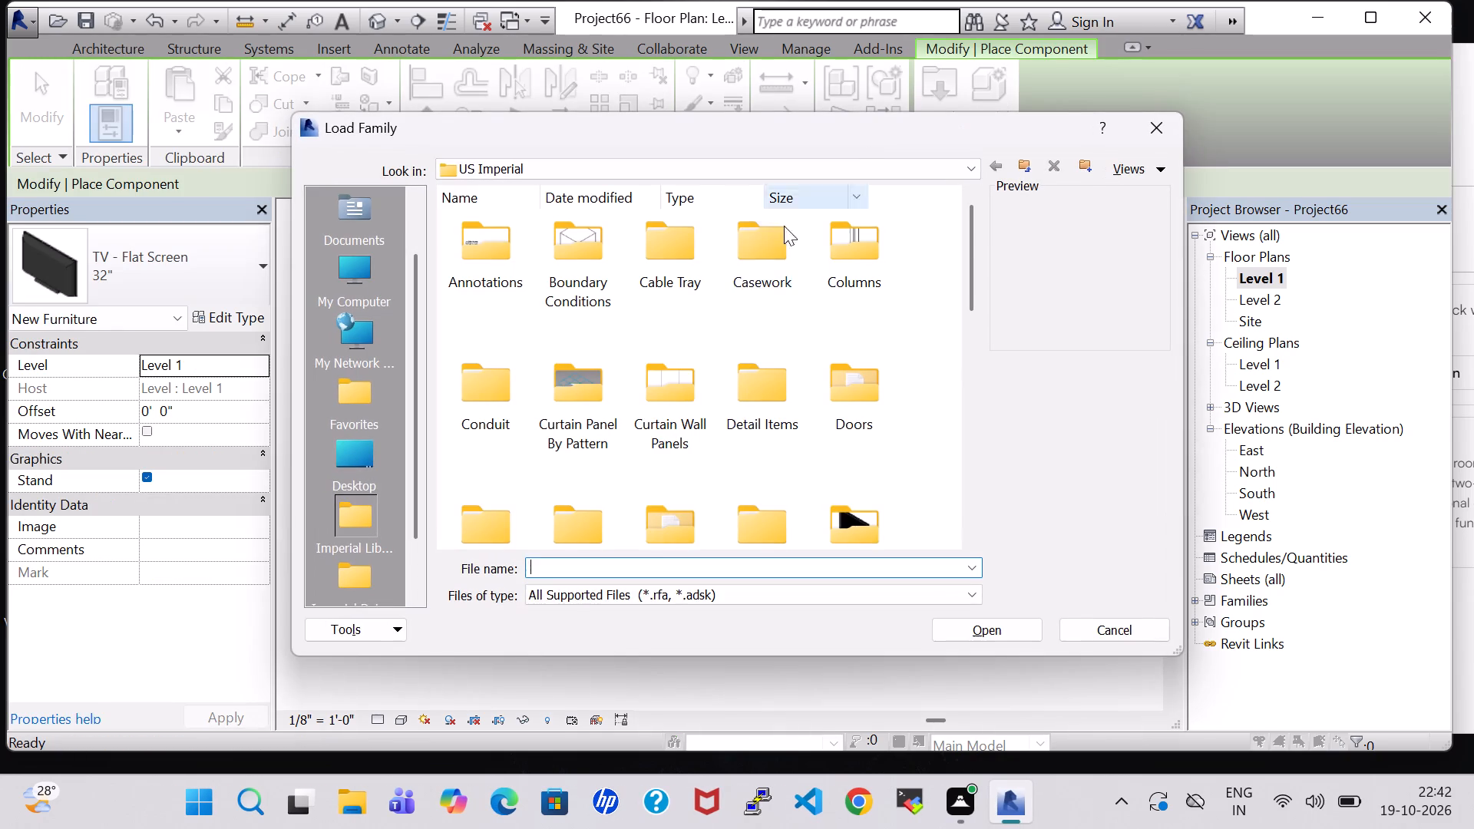
double_click(658, 541)
left_click(482, 244)
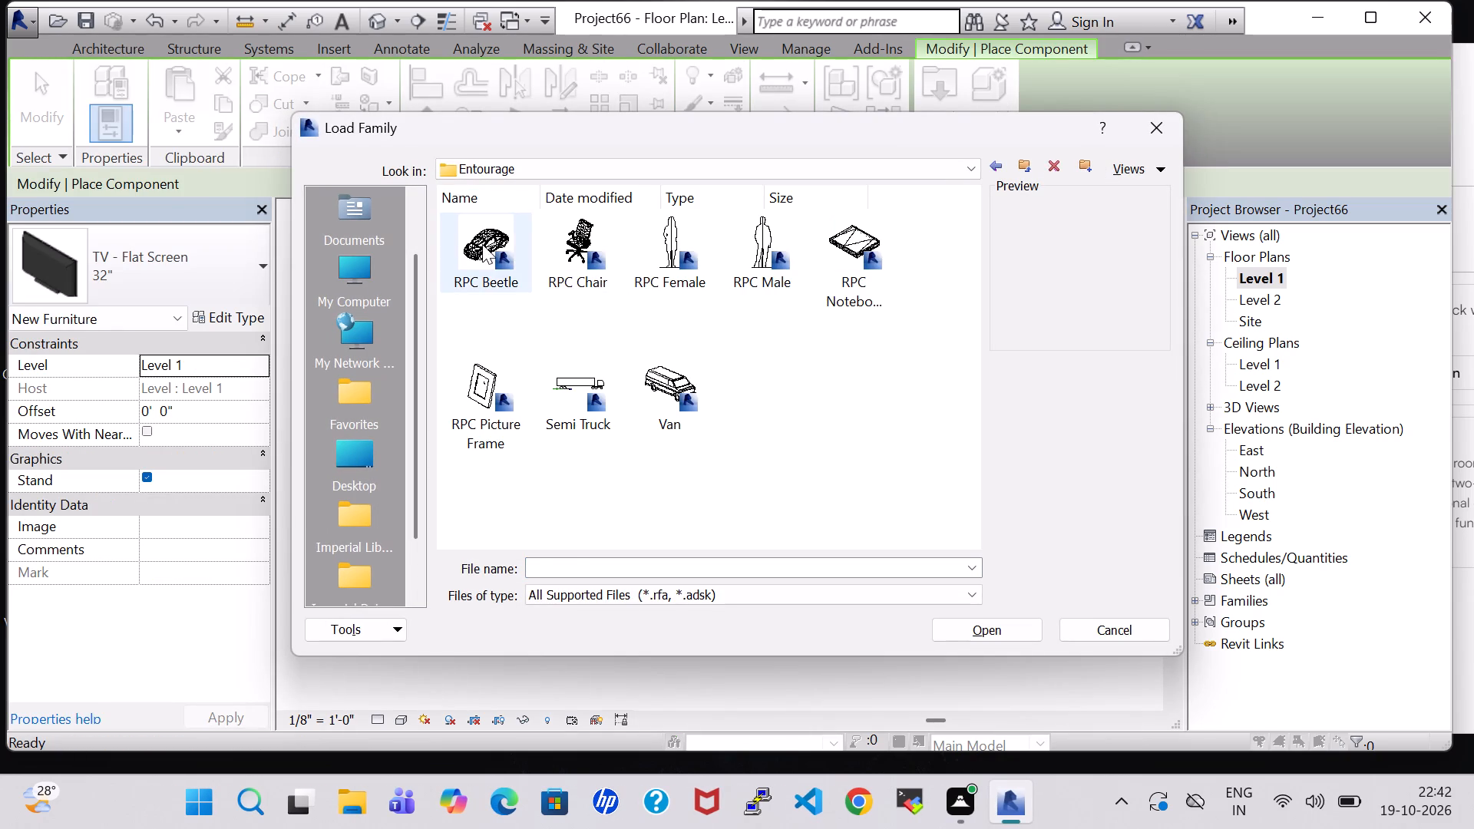
left_click(993, 629)
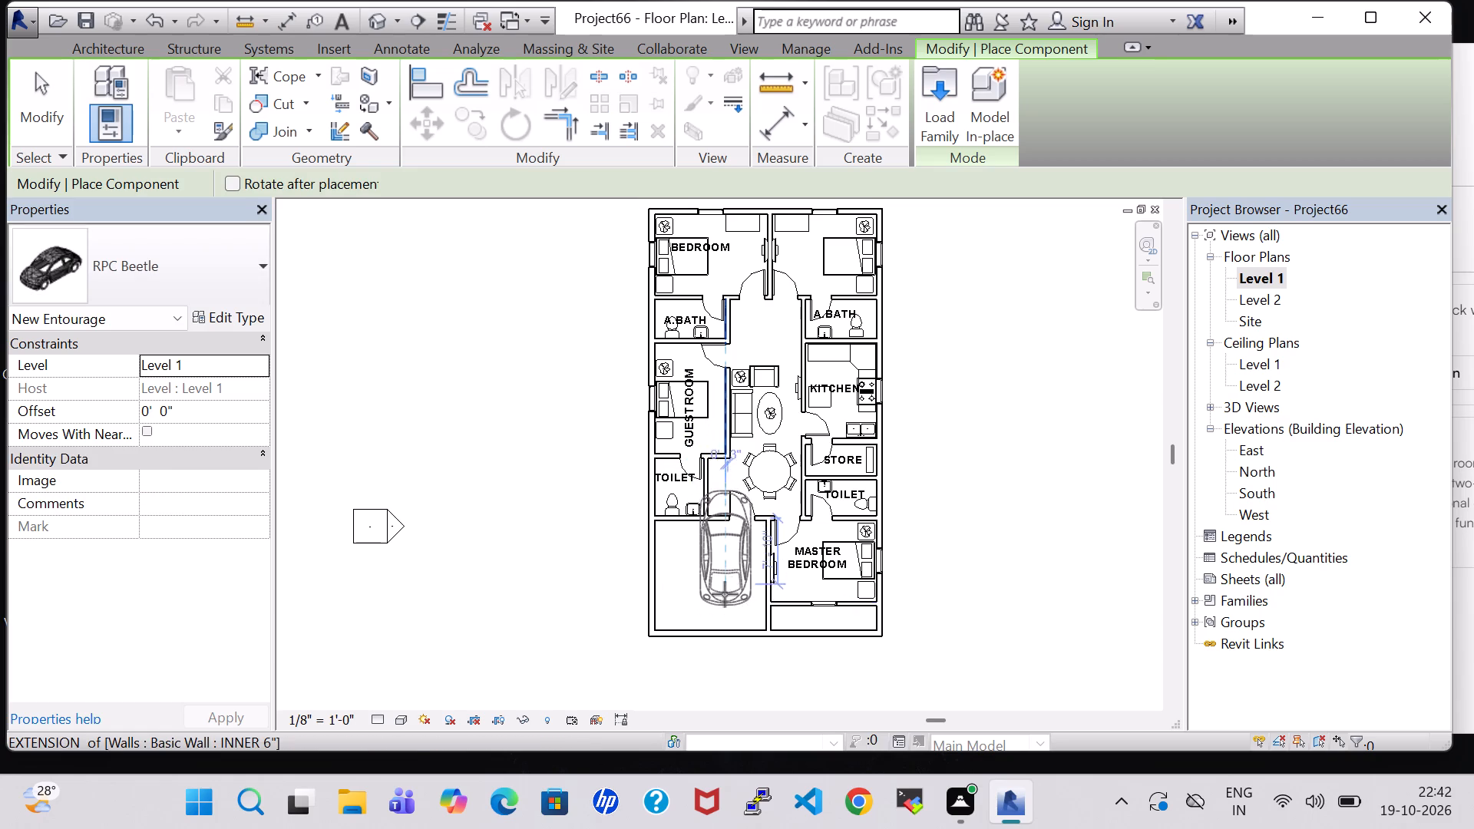
Place the RPC Beetle, rotated to run north-south, along the west side of the unlabelled southwest room.
key("space")
key("space")
key("space")
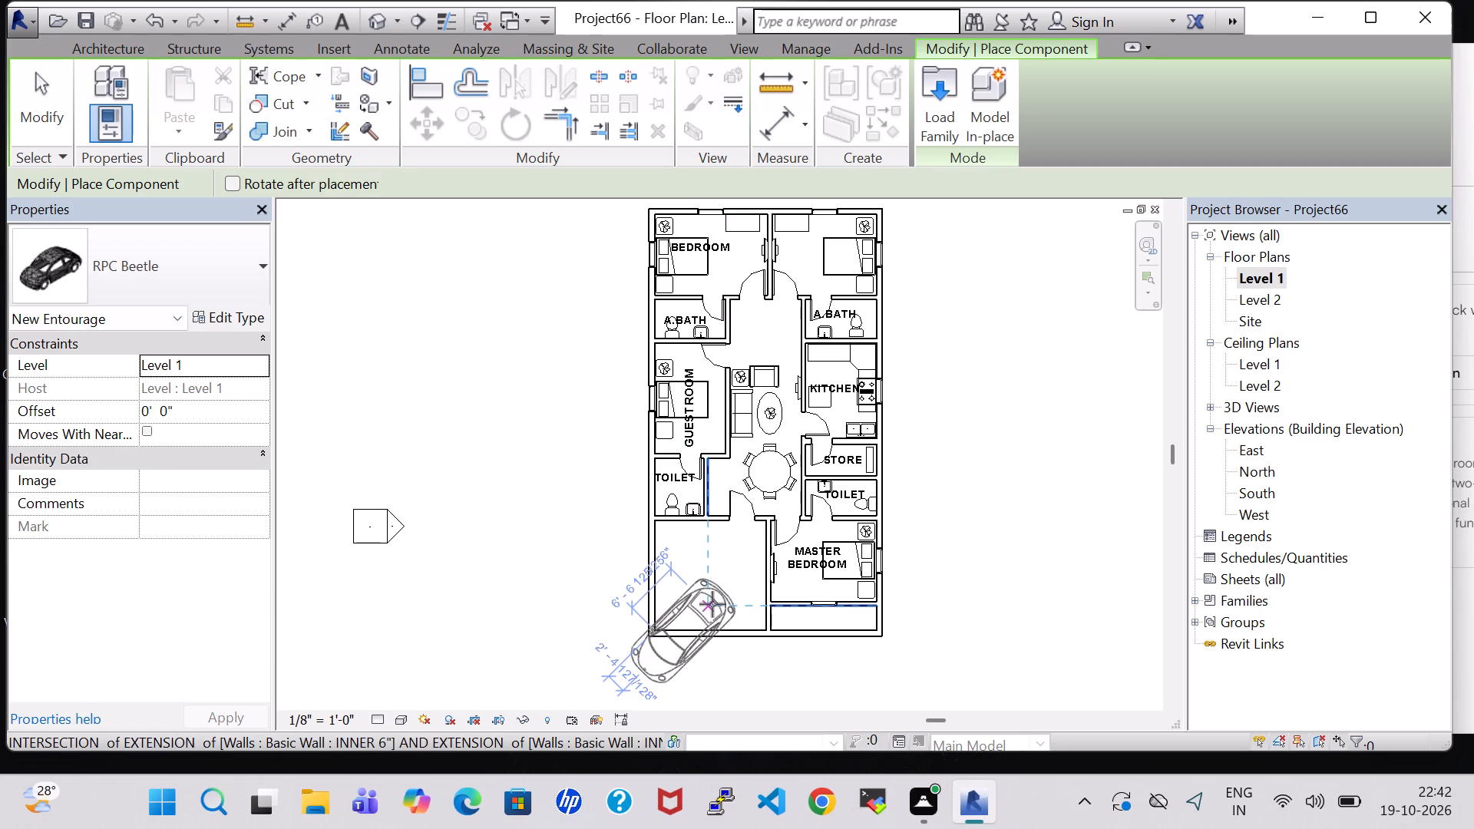
key("space")
scroll(706, 589, "up", 6)
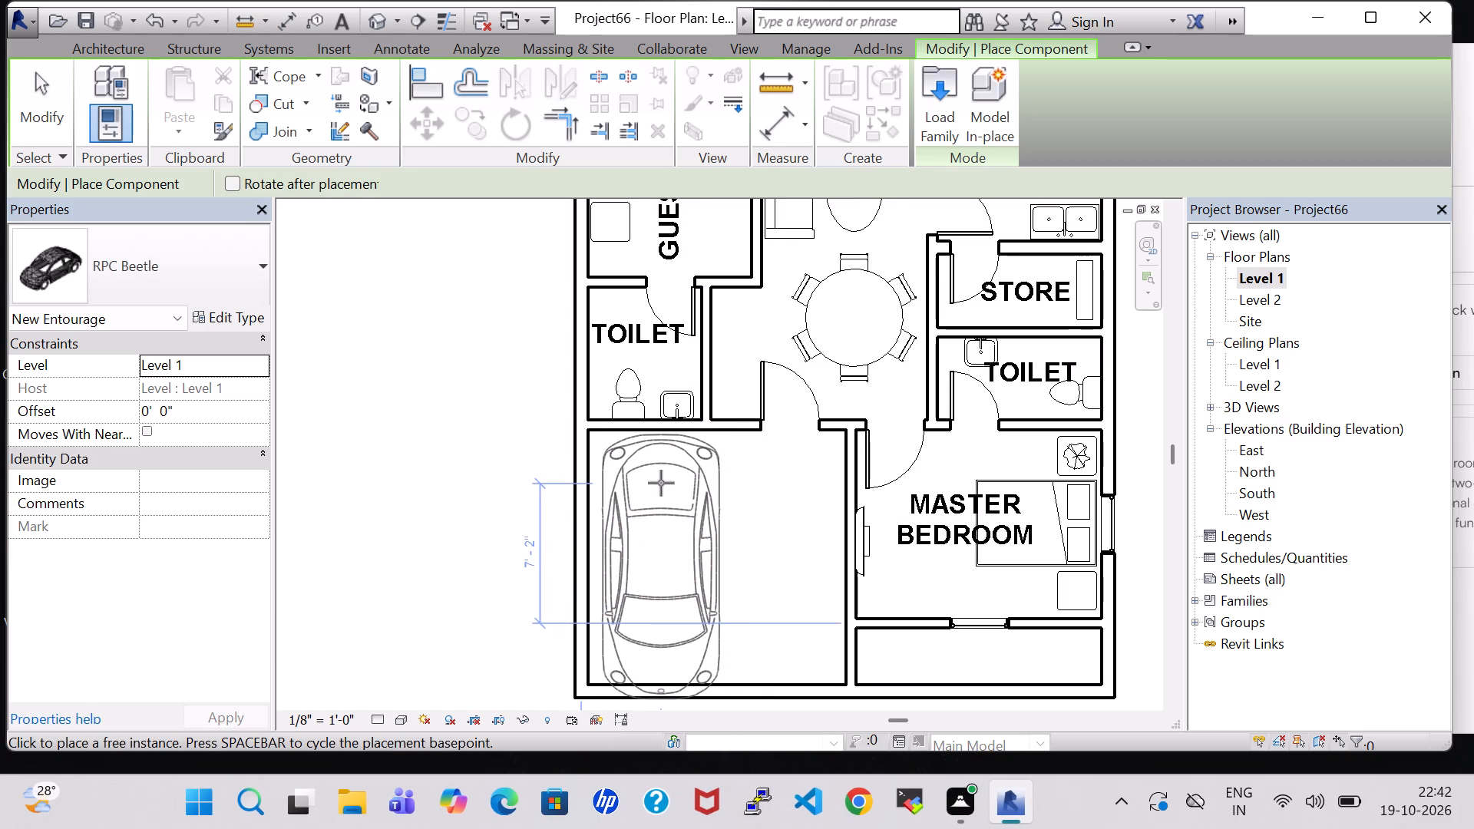
scroll(661, 481, "up", 3)
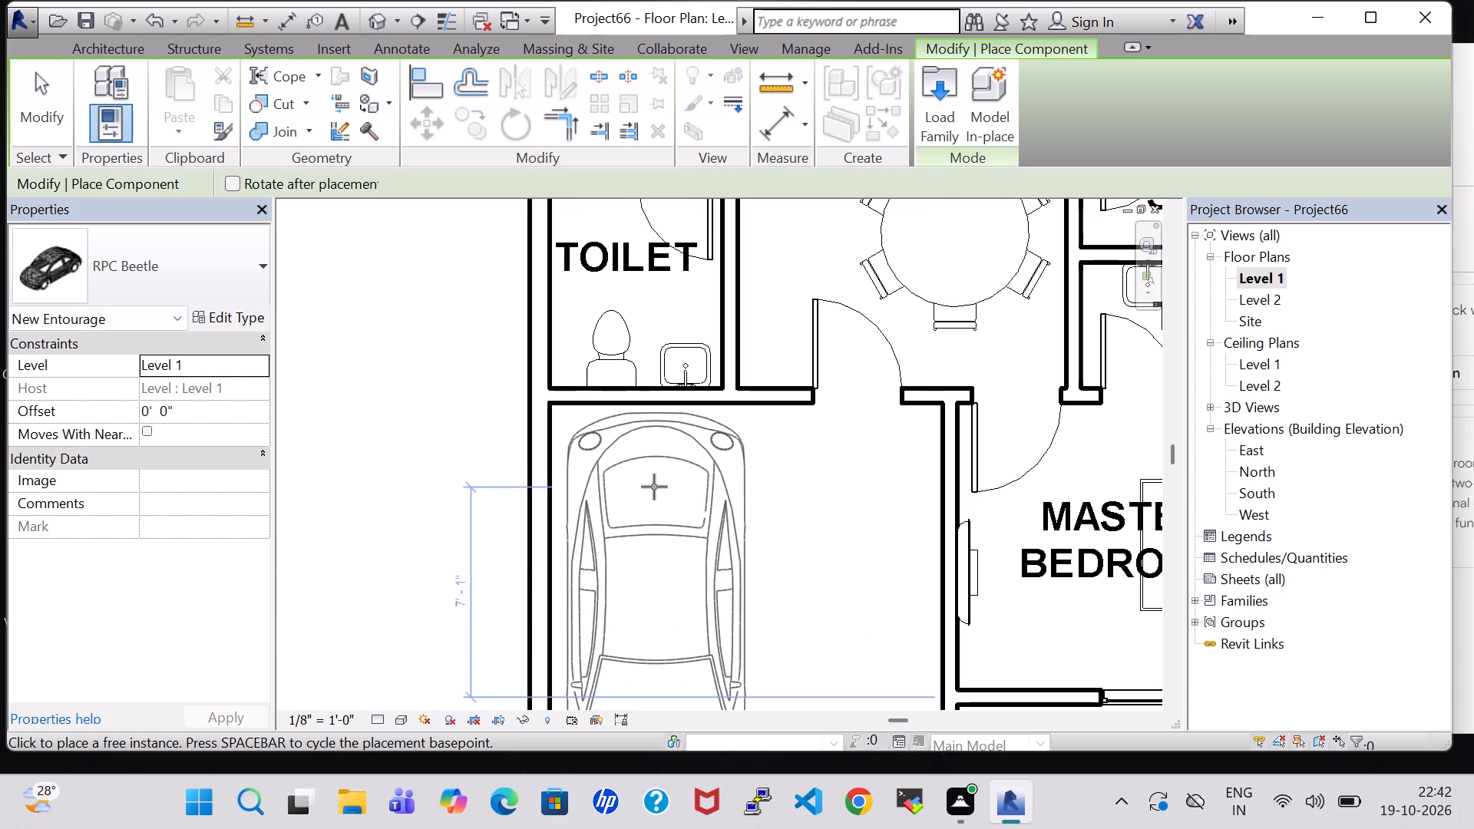
left_click(654, 487)
key("Escape")
key("Escape")
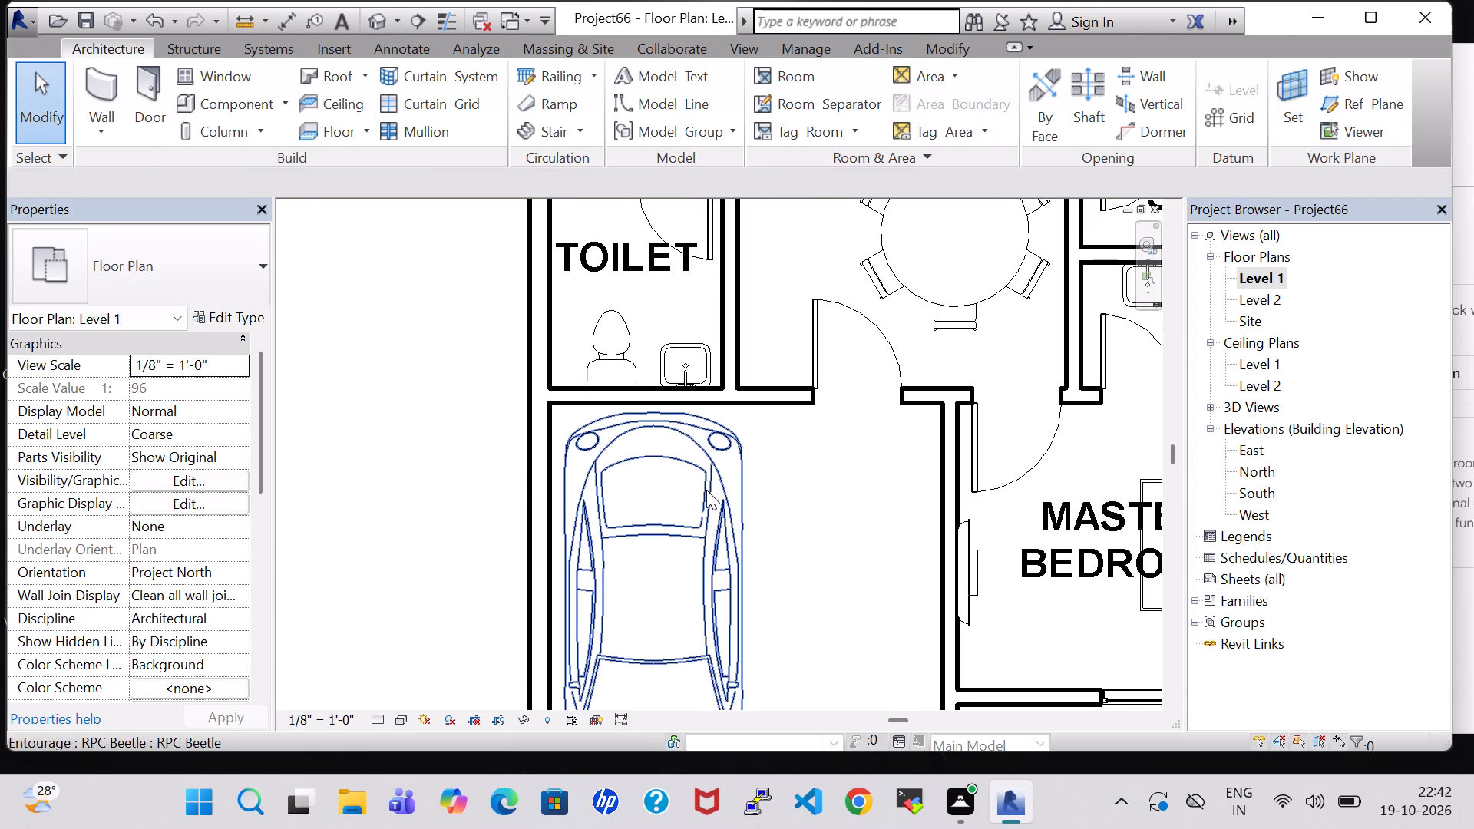
Nudge the house's south exterior wall slightly south to clear the car.
scroll(706, 491, "down", 9)
left_click(751, 582)
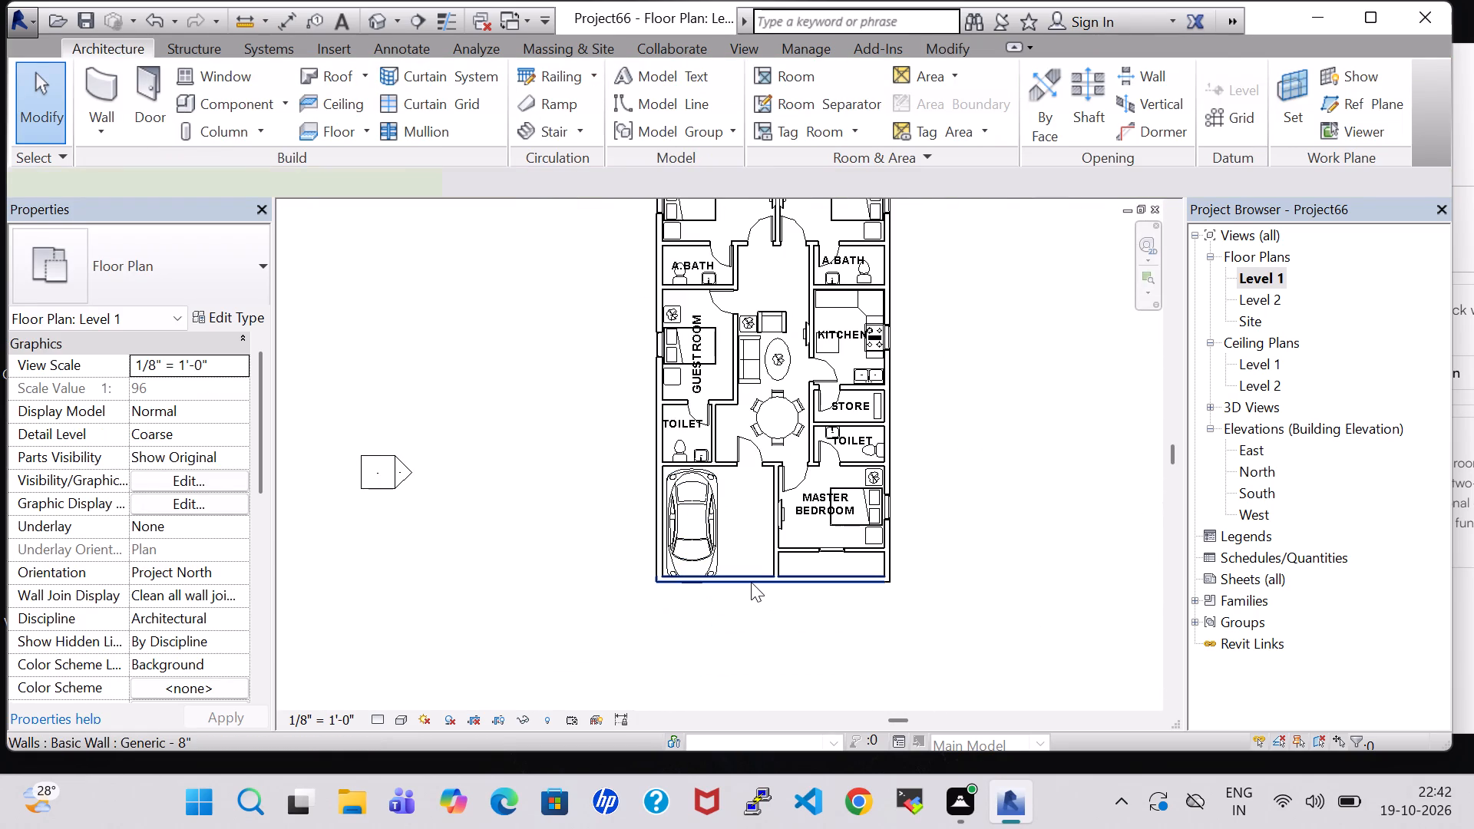
key("Down")
key("Down")
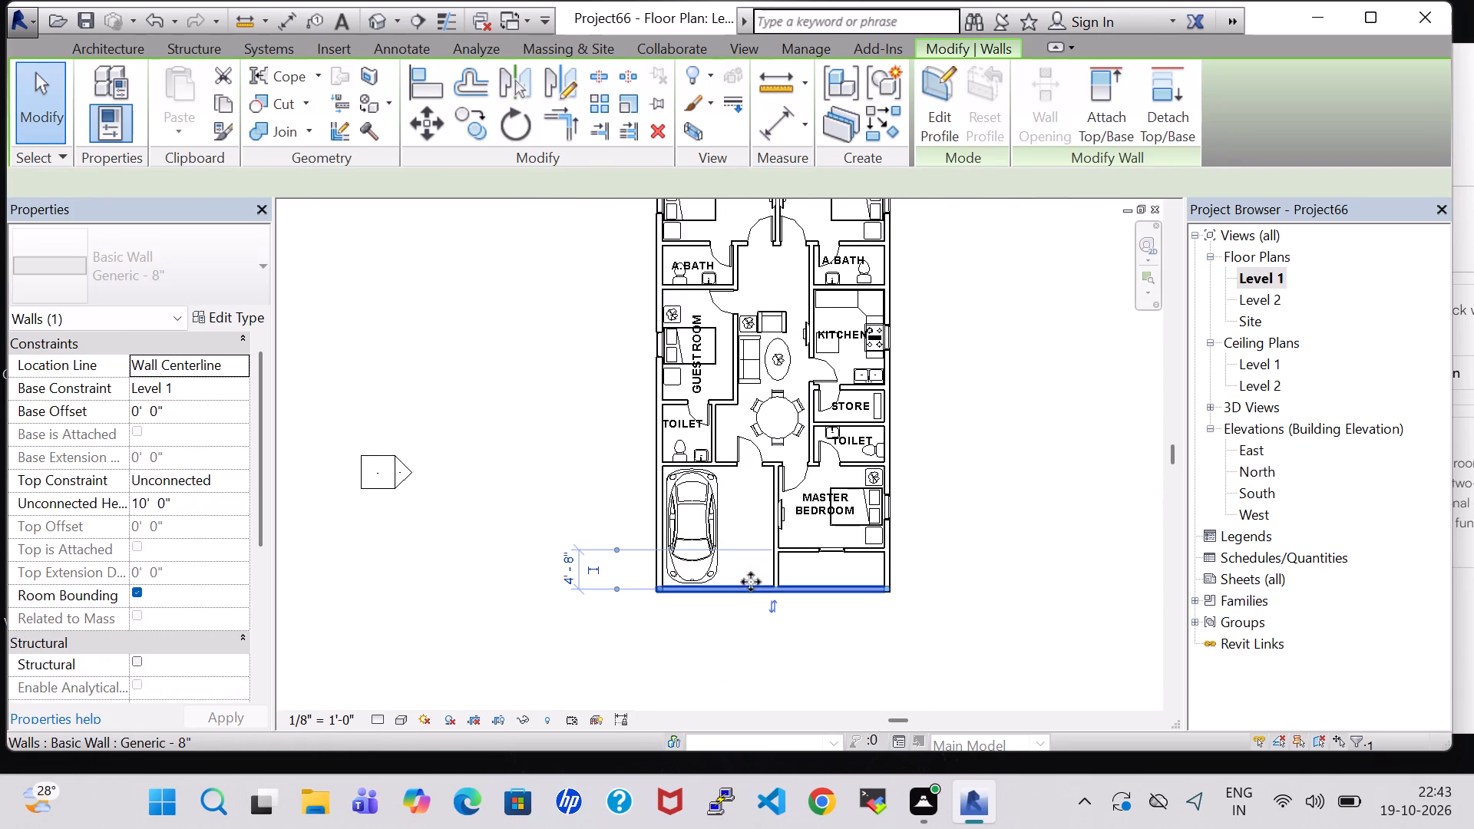
left_click(1064, 542)
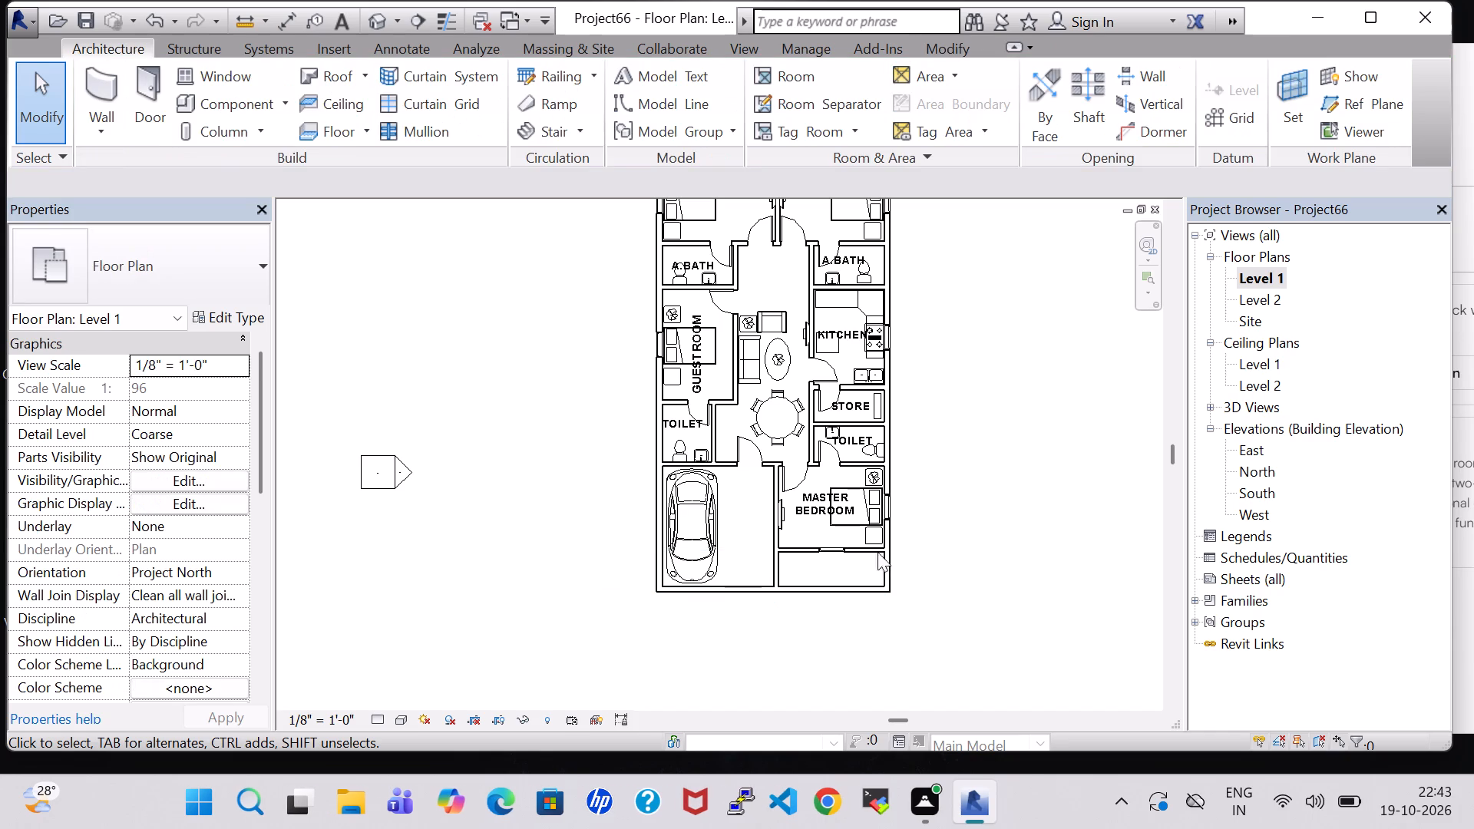
Nudge the RPC Beetle east, away from the west exterior wall.
key("Right")
left_click(680, 545)
key("Right")
key("Right")
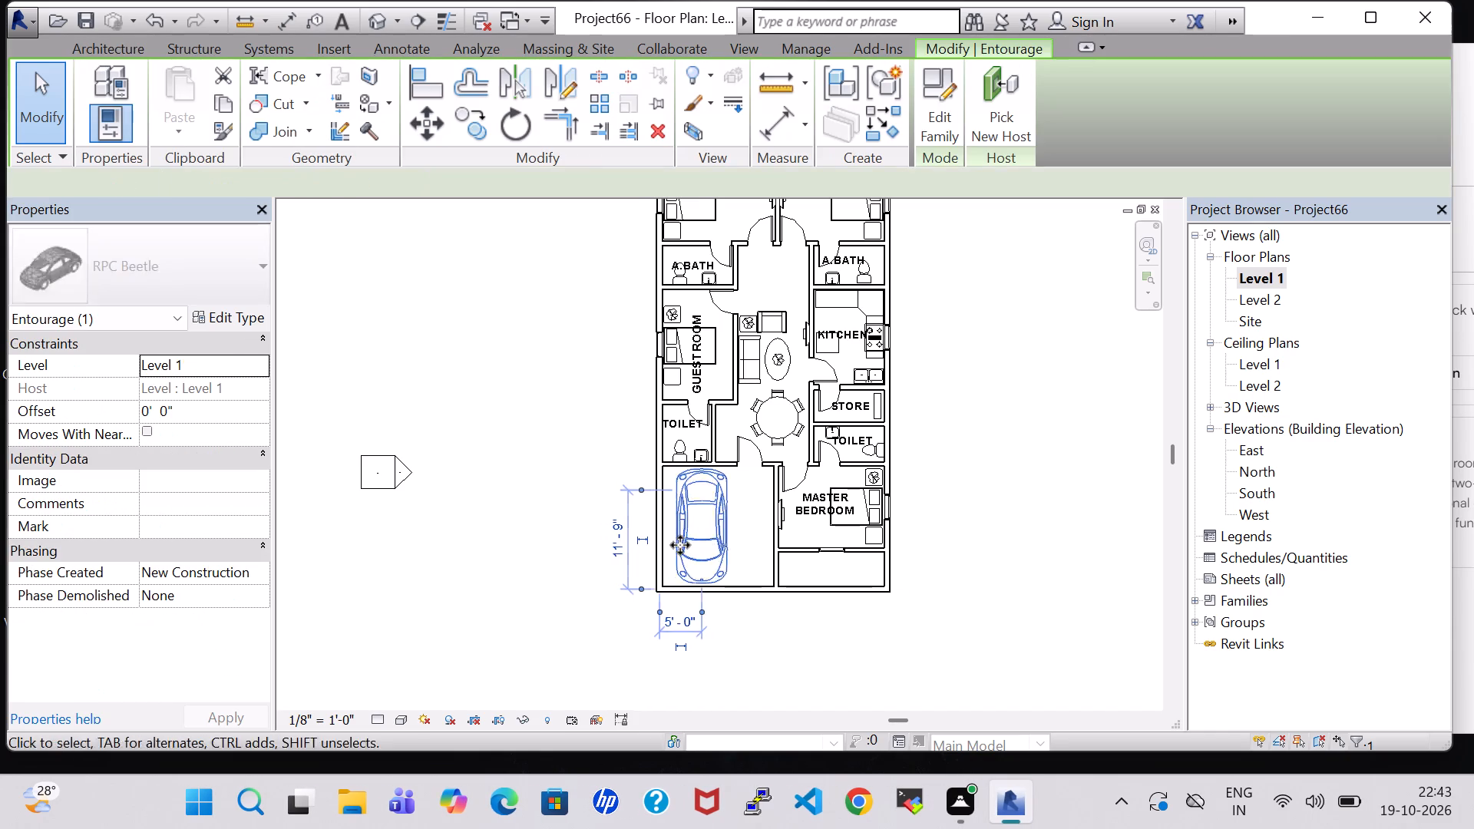
left_click(834, 637)
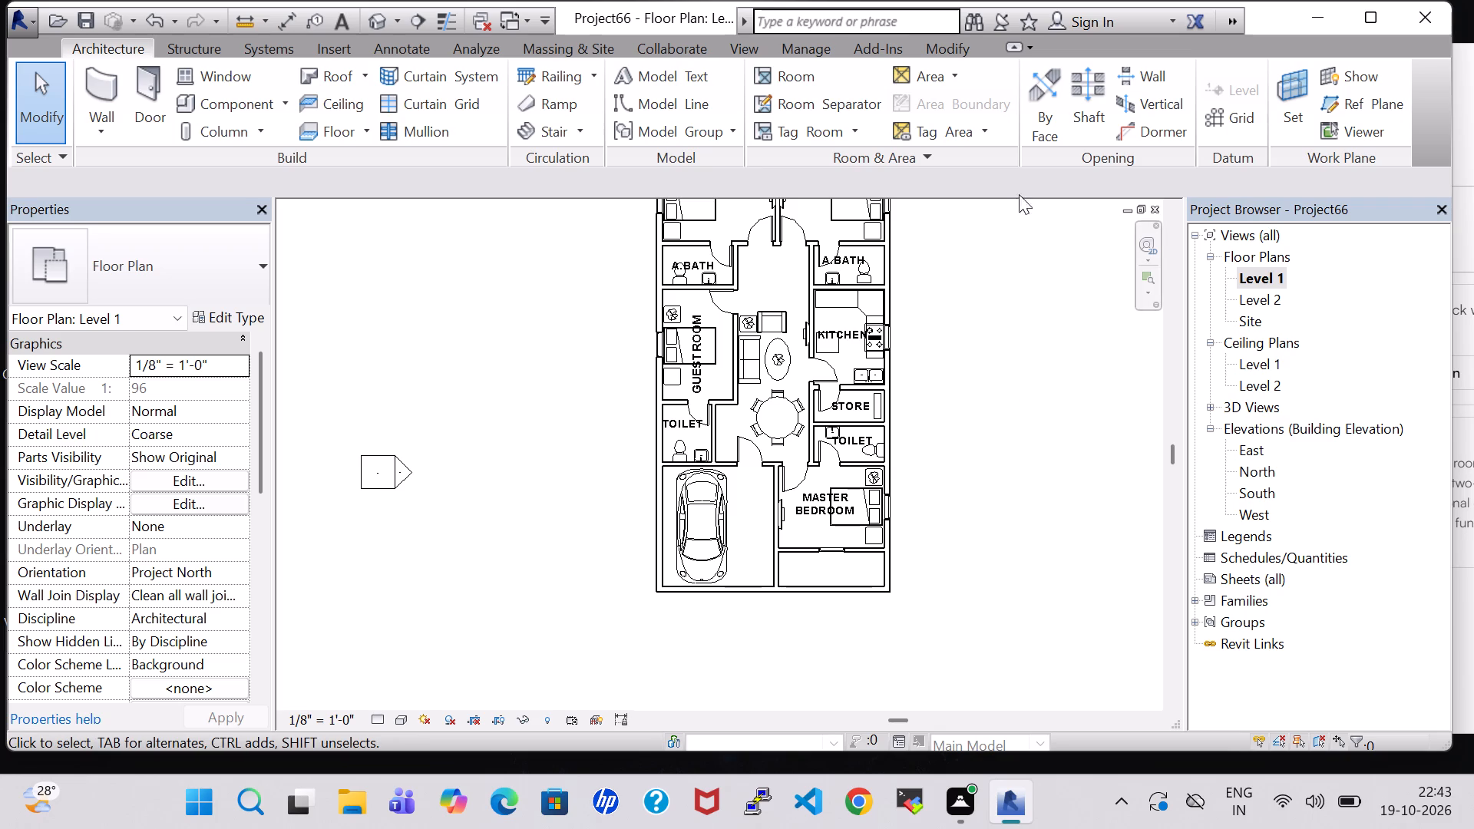
Split the exterior walls at the house's southwest and southeast corners with Split Element.
left_click(949, 51)
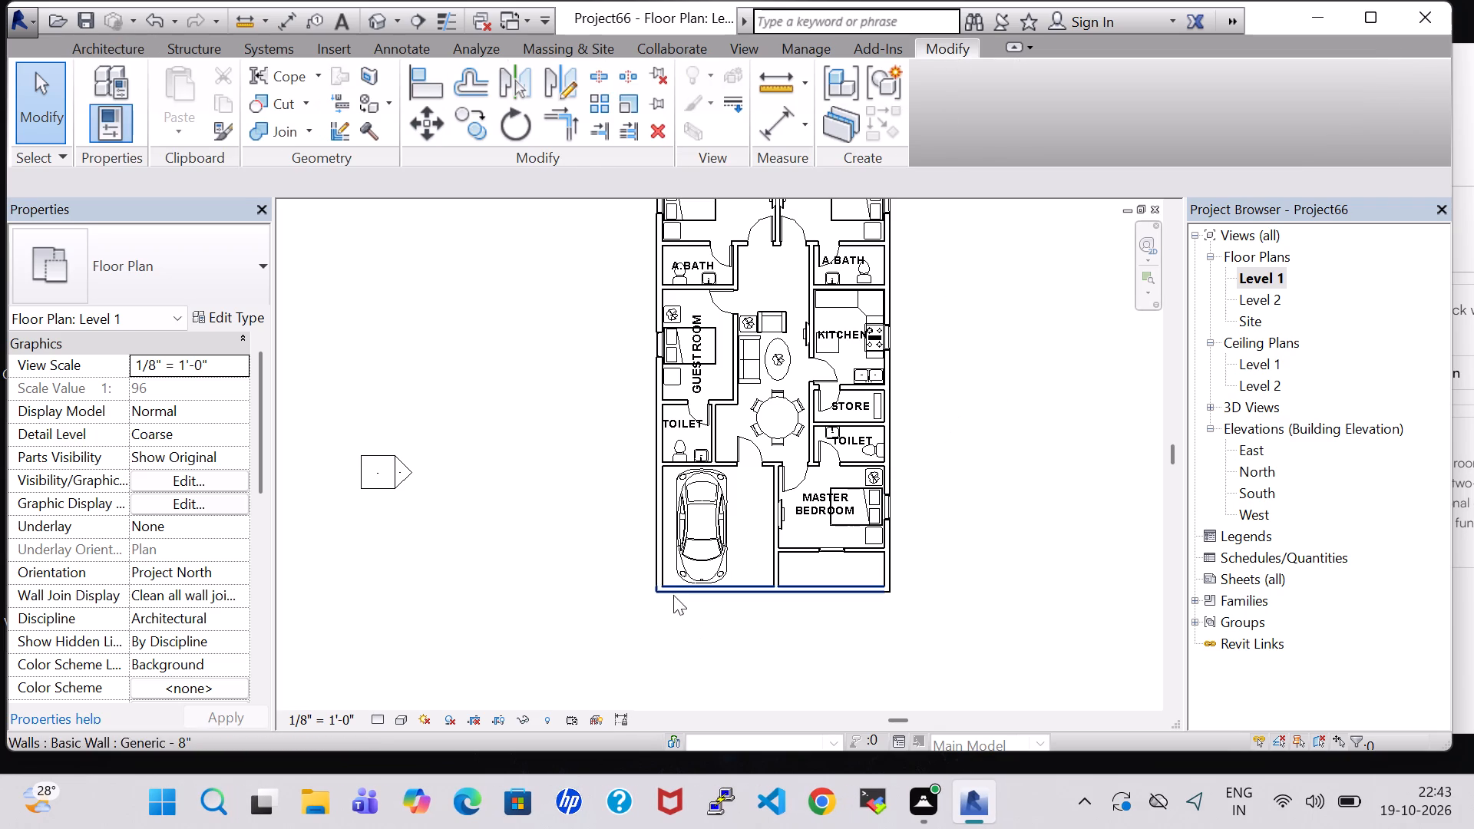
left_click(605, 73)
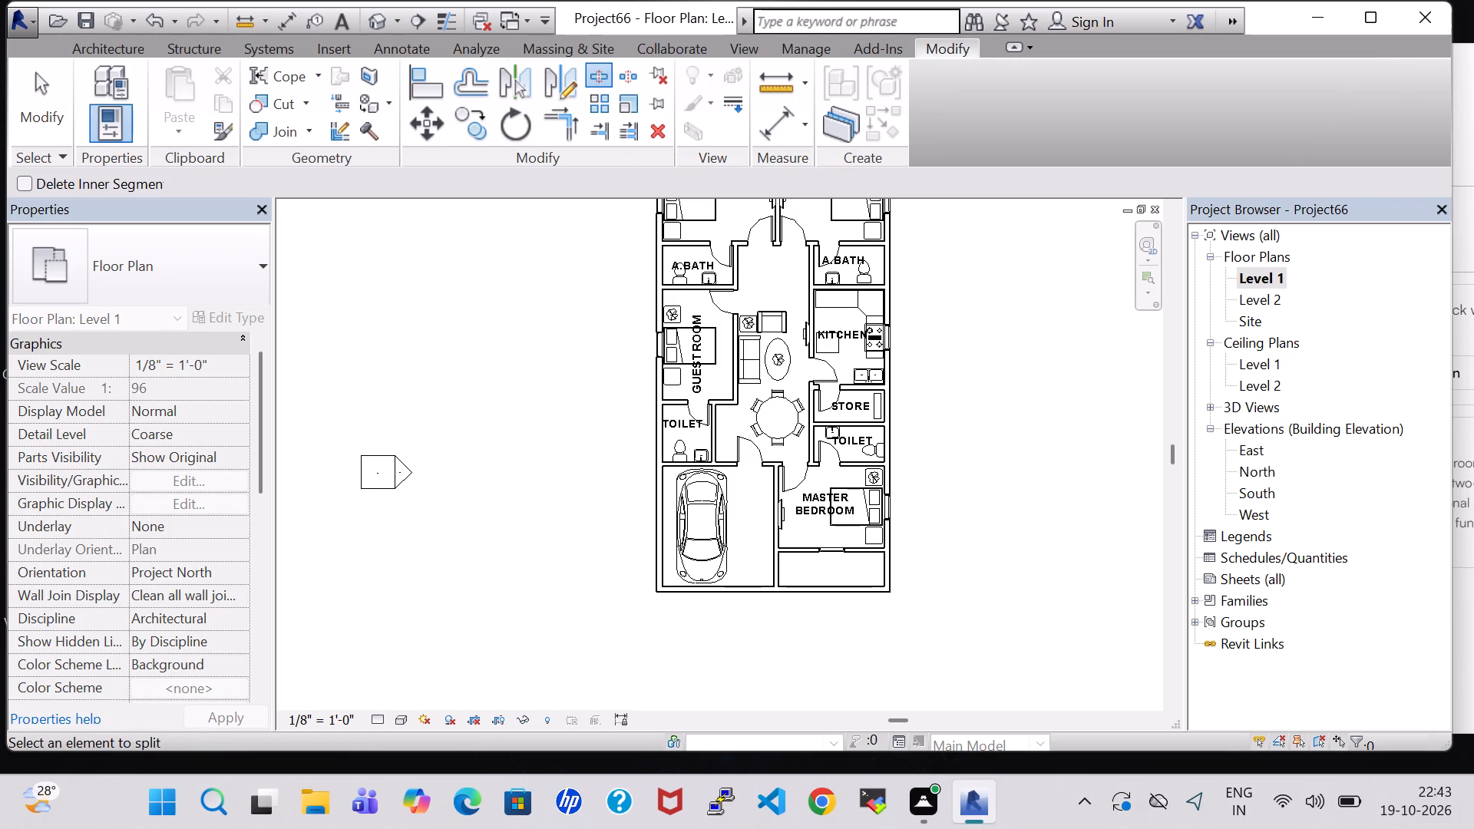
scroll(666, 583, "up", 6)
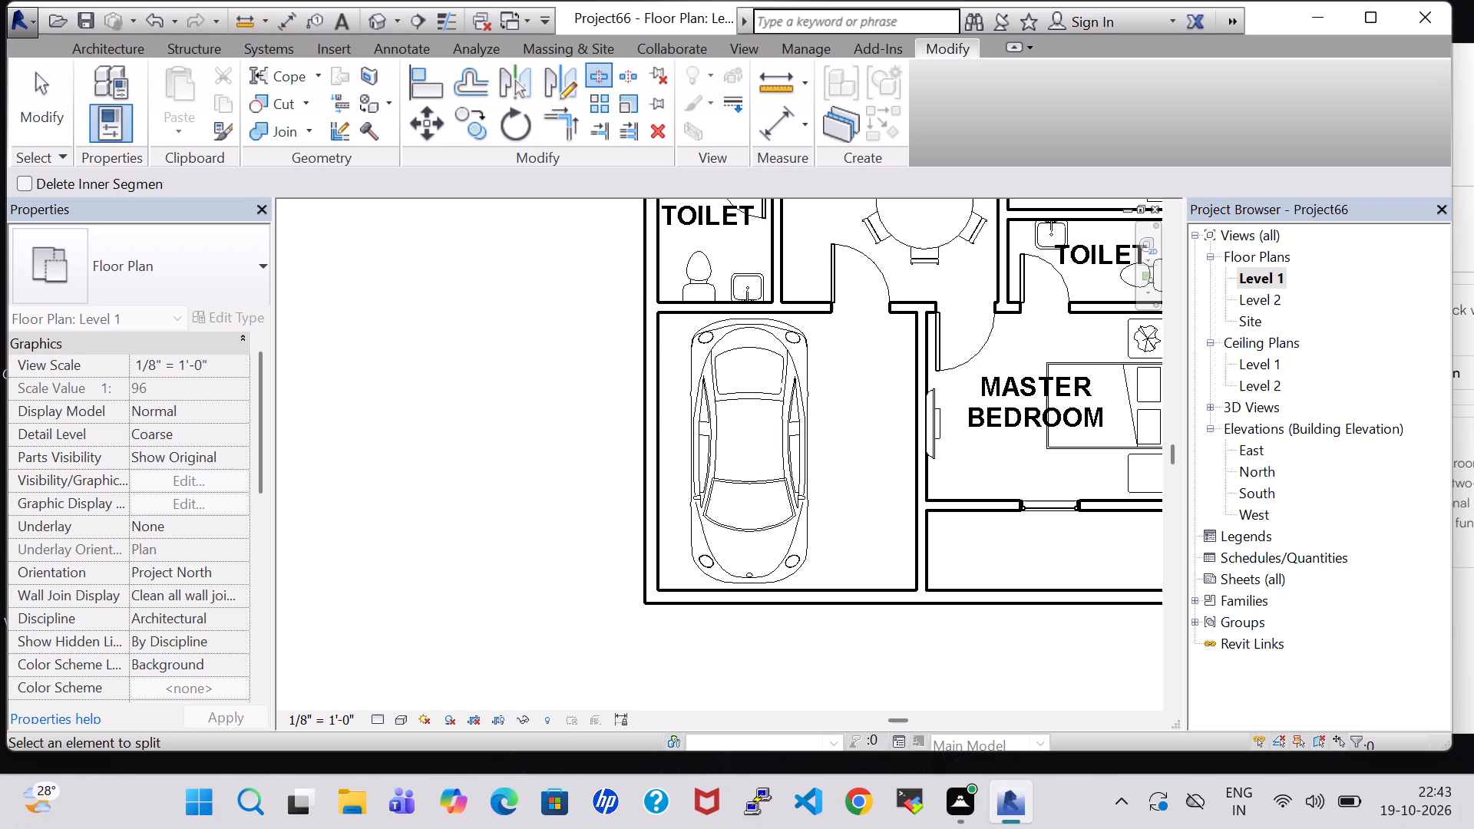
left_click(651, 590)
left_click(967, 659)
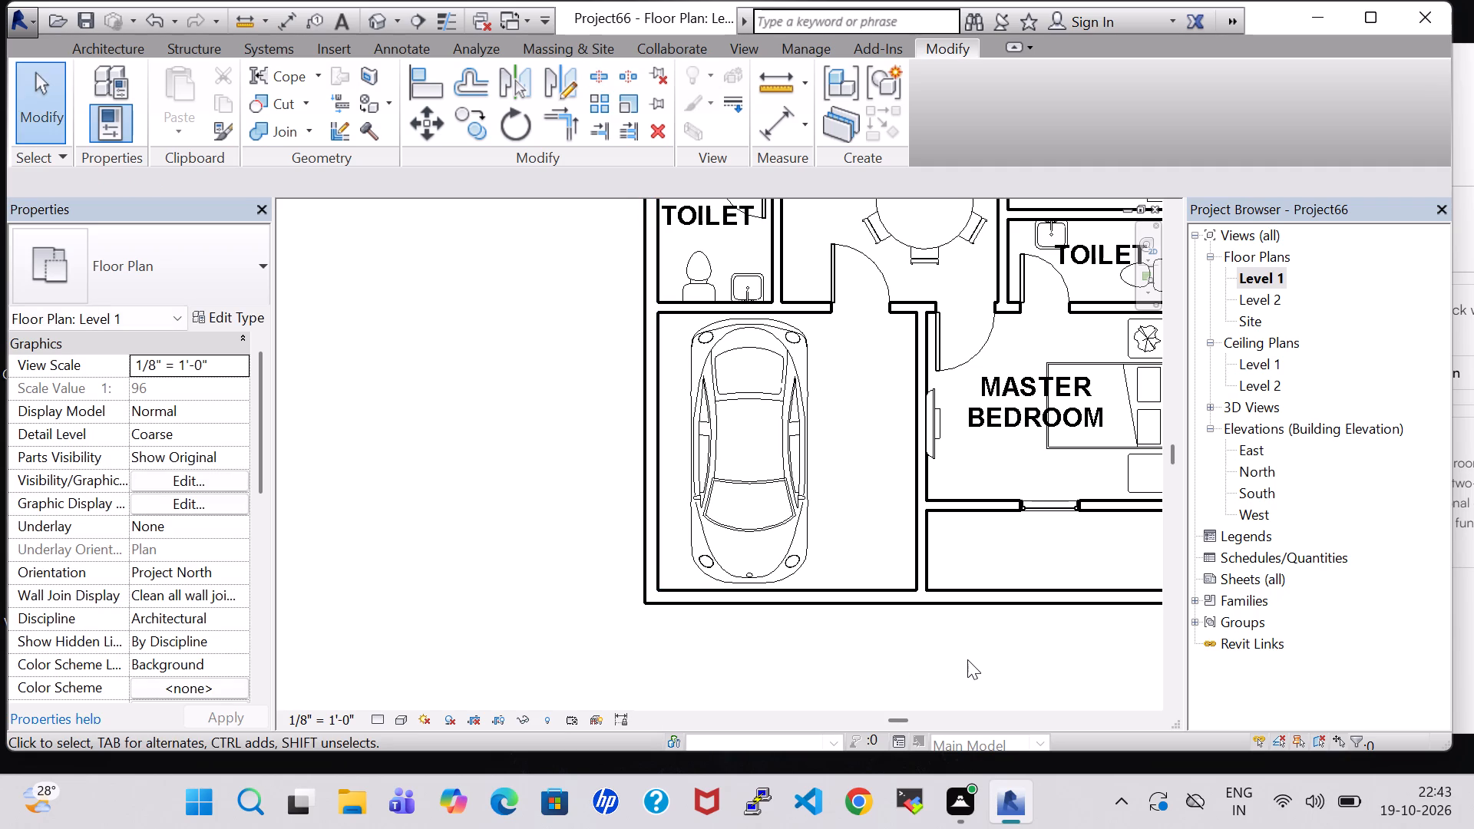
left_click(596, 78)
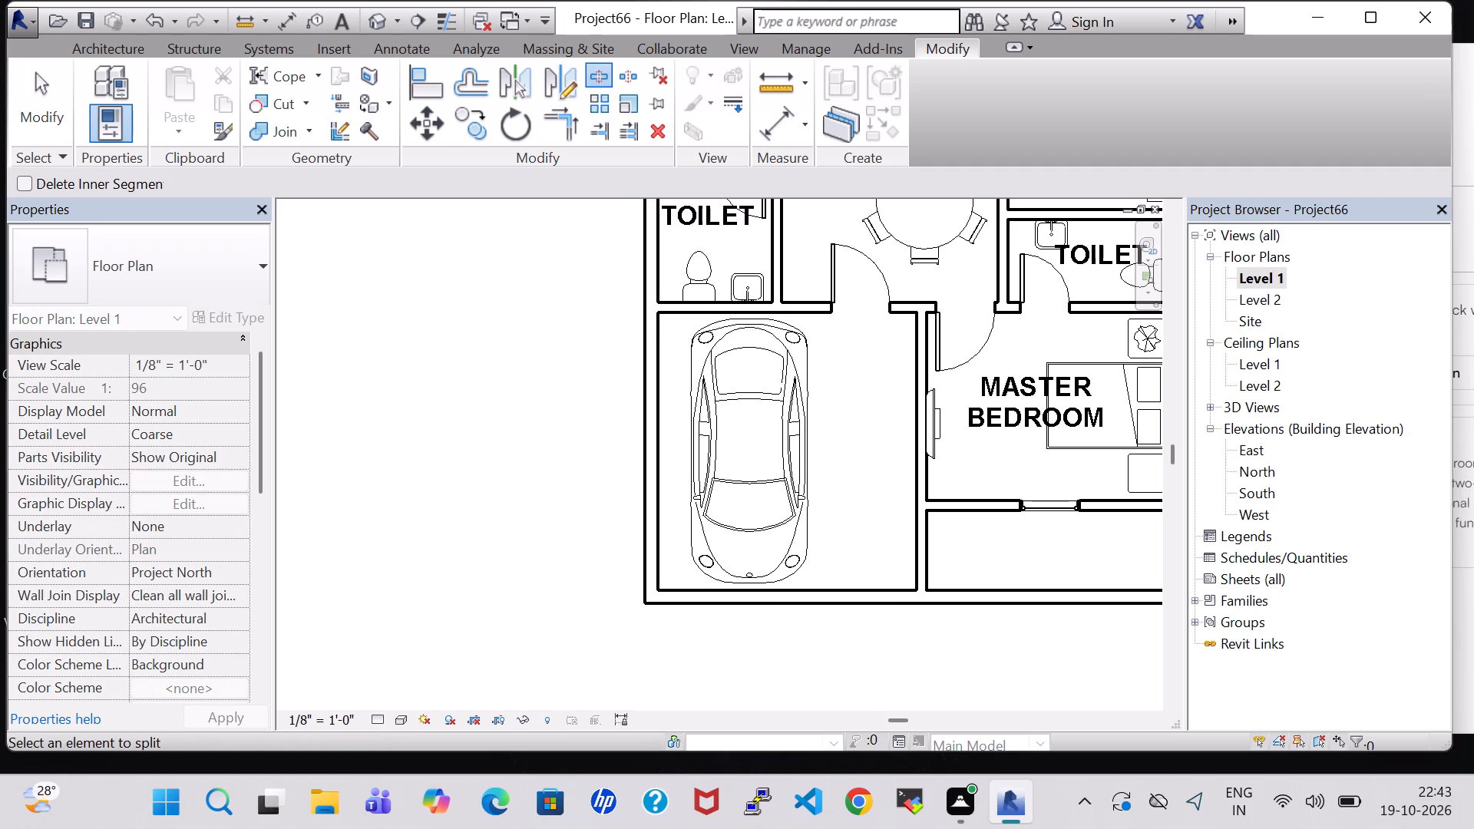
middle_click_drag(971, 620, 812, 636)
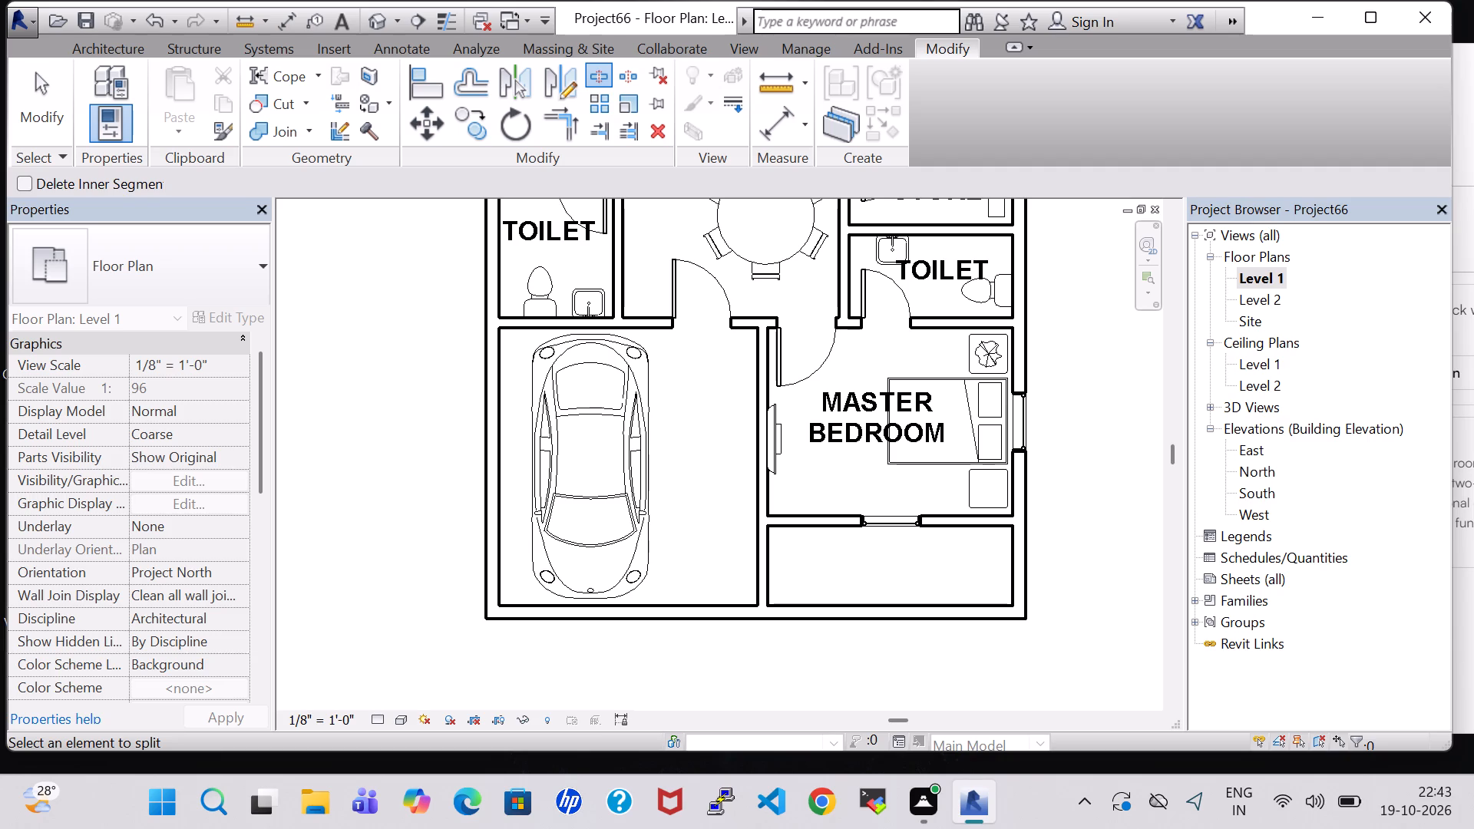
left_click(1017, 604)
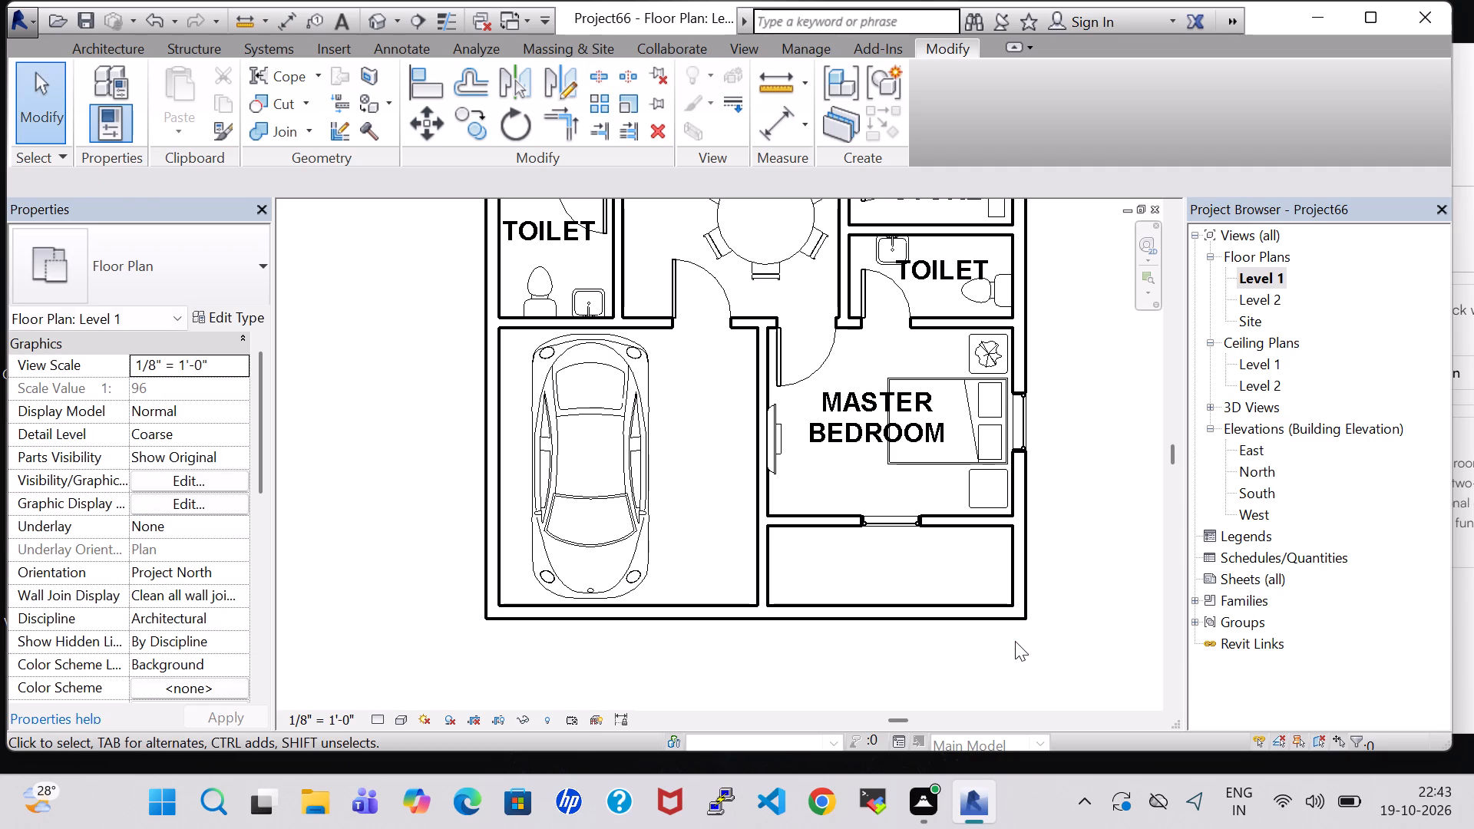
left_click(1015, 641)
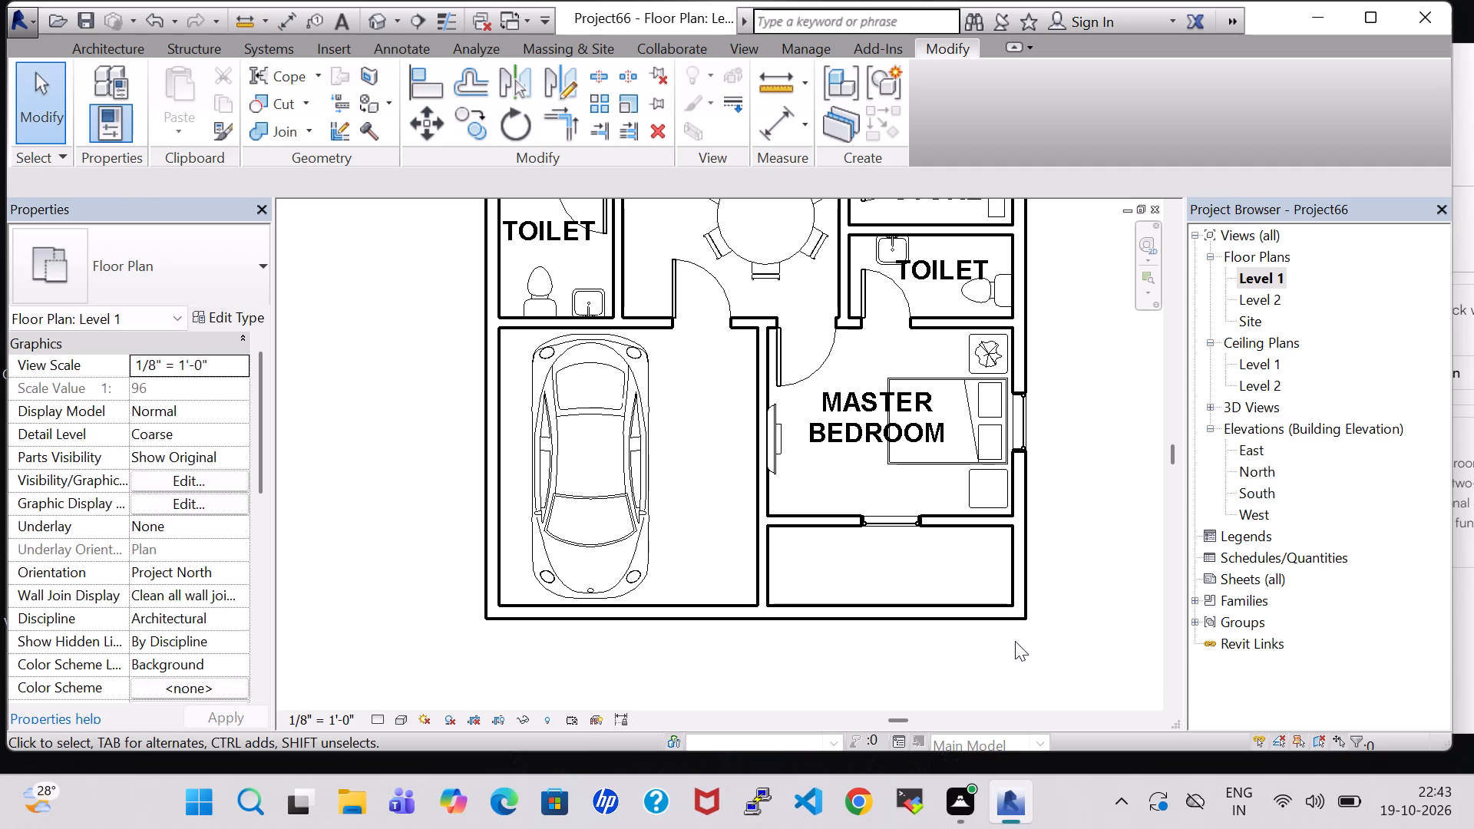
Delete the south exterior wall that closes the car space and the narrow space below the master bedroom.
left_click(942, 619)
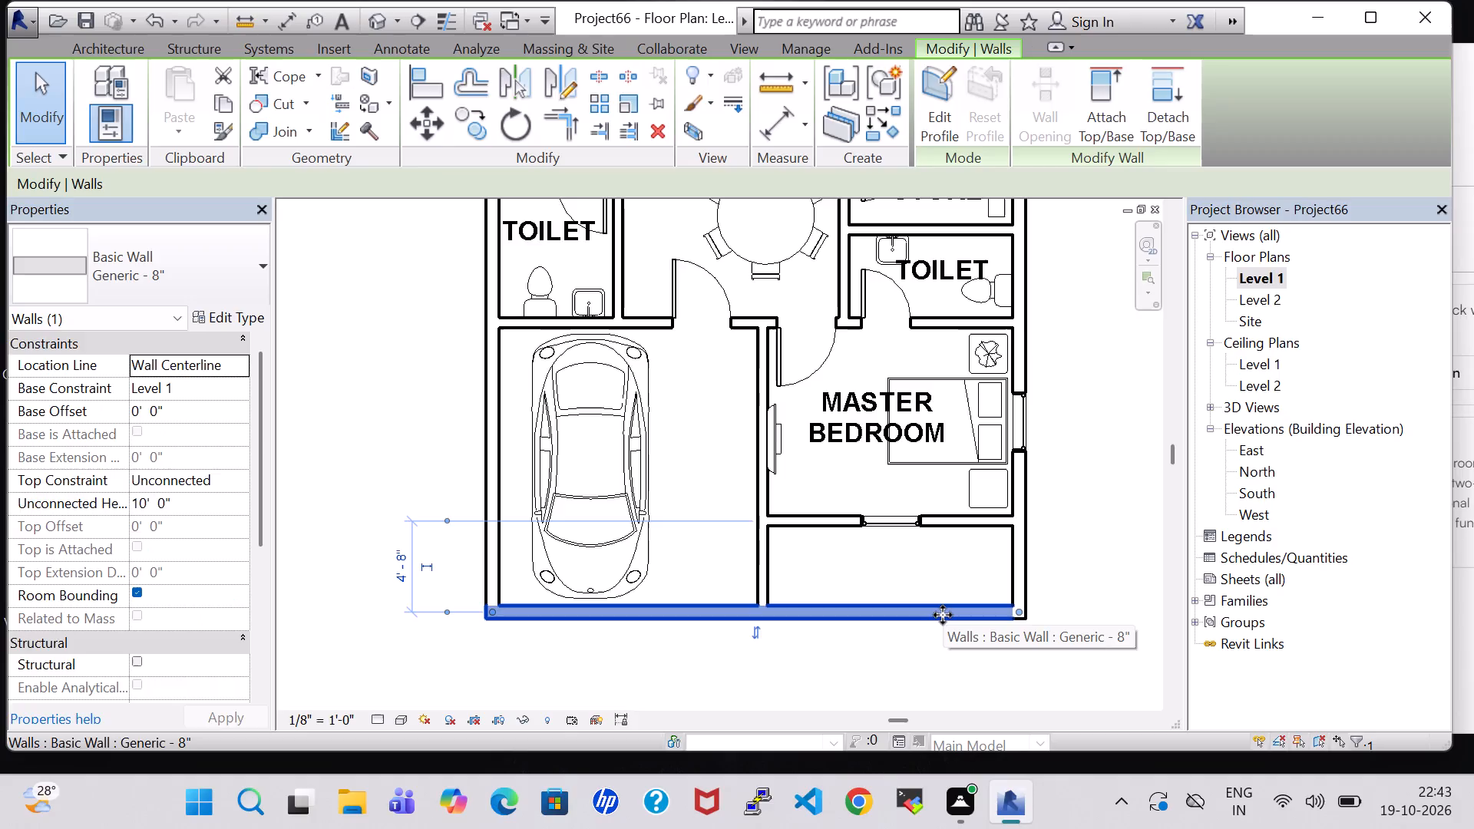
key("Delete")
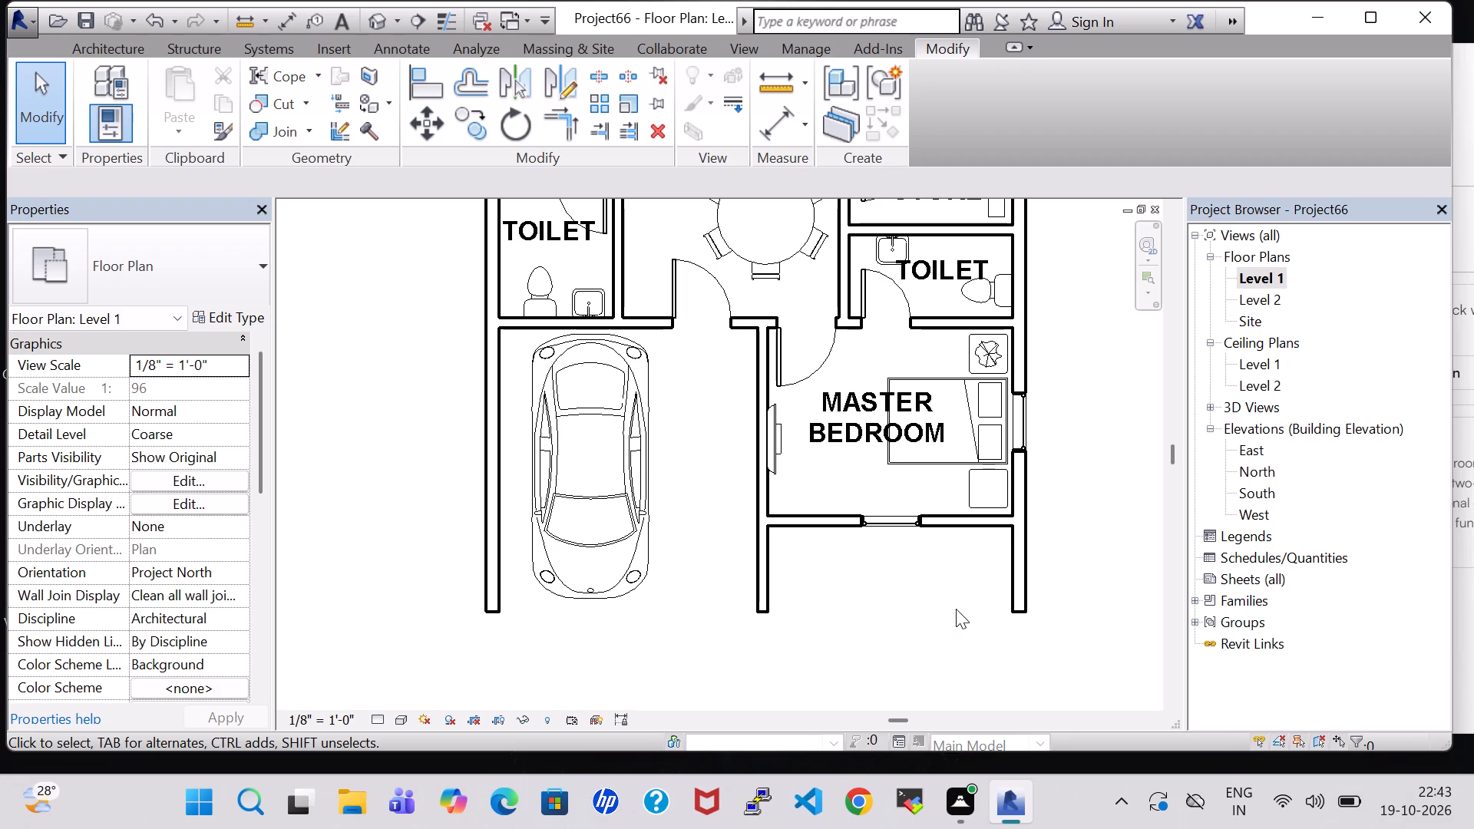
Draw a Generic - 8" wall, 10' 0" high, from the southeast corner west to the partition between car space and master bedroom.
left_click(87, 45)
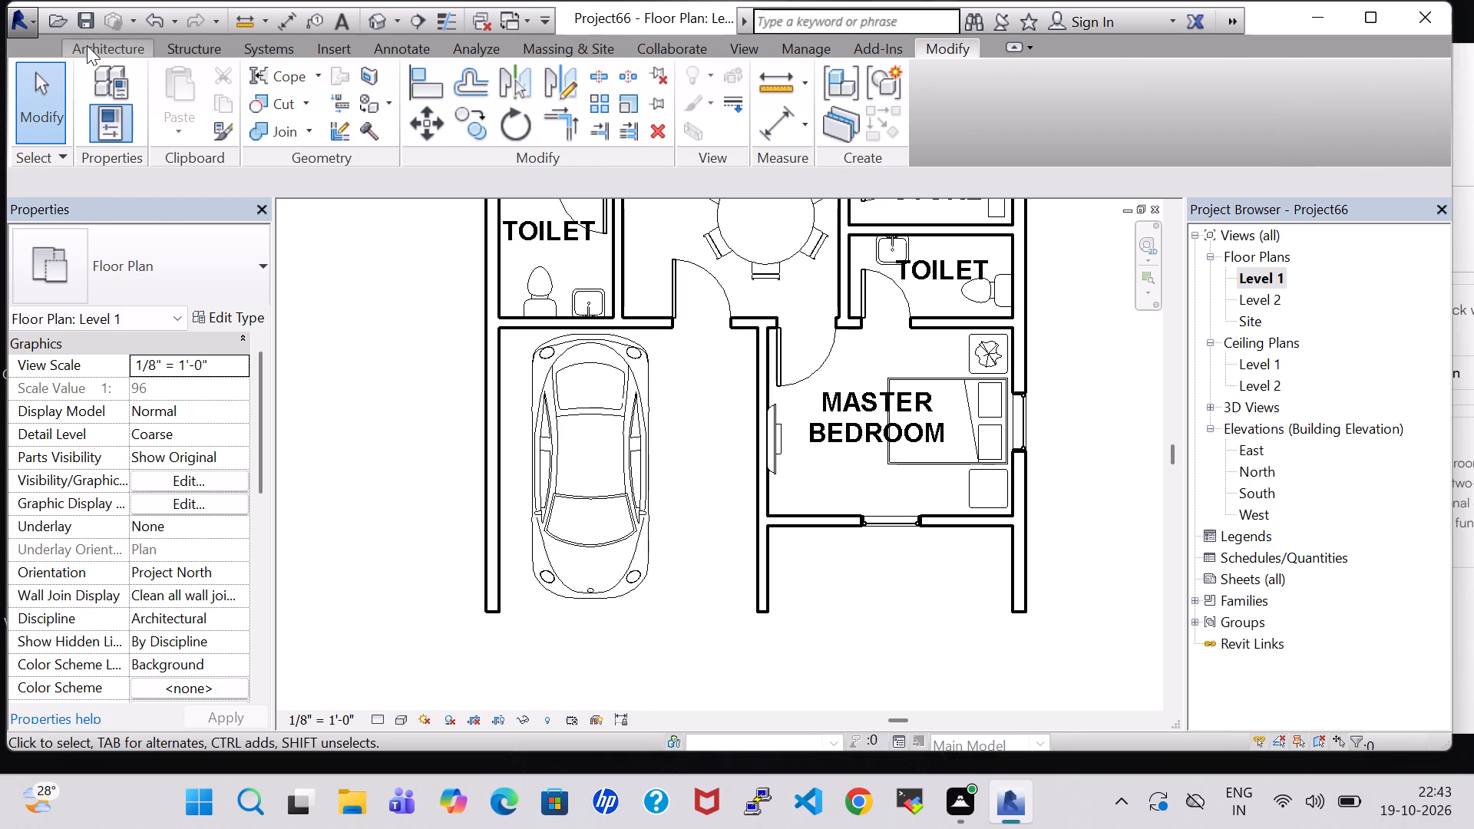
left_click(124, 133)
left_click(105, 79)
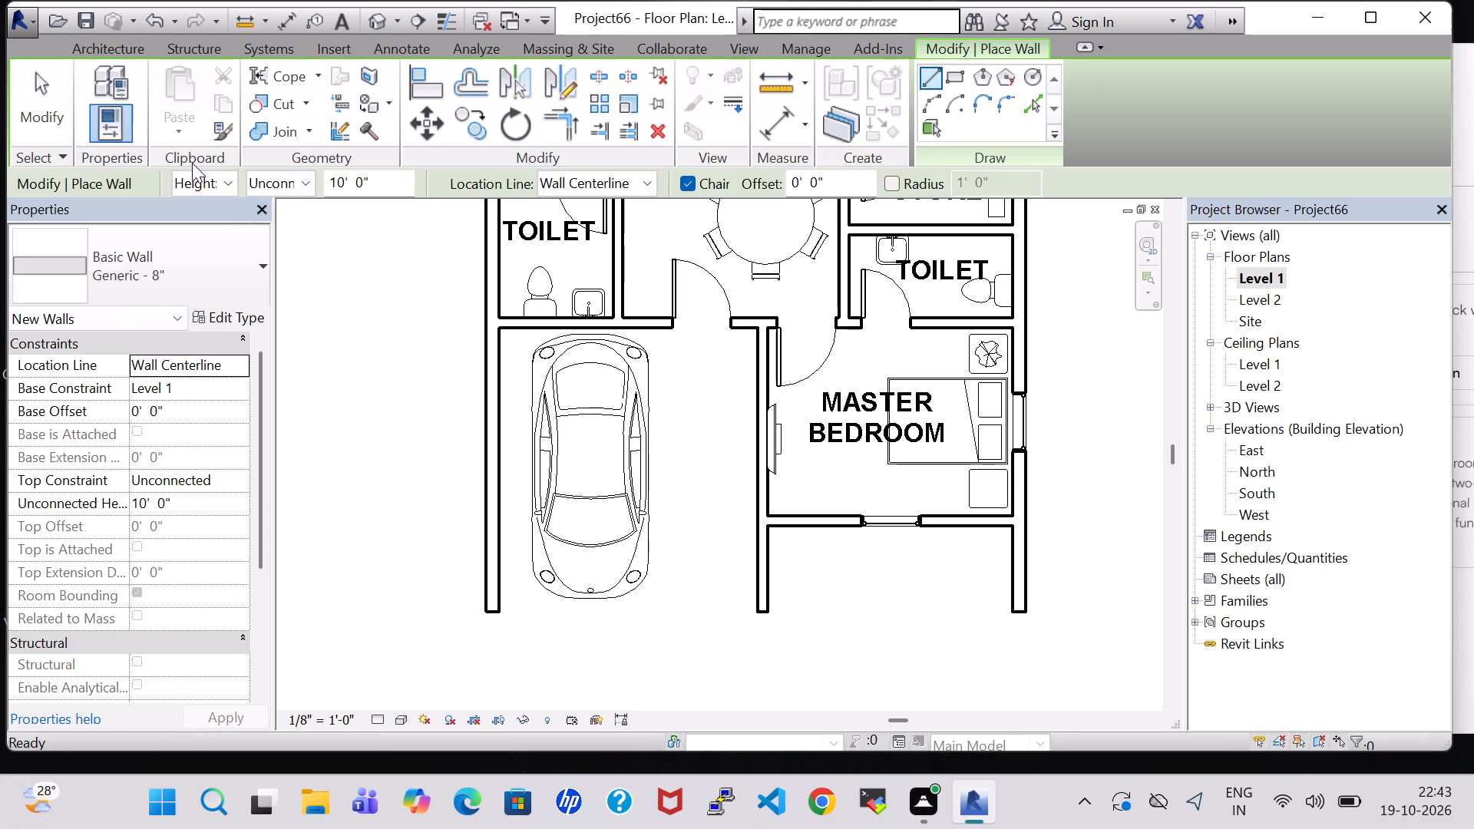
left_click(1021, 615)
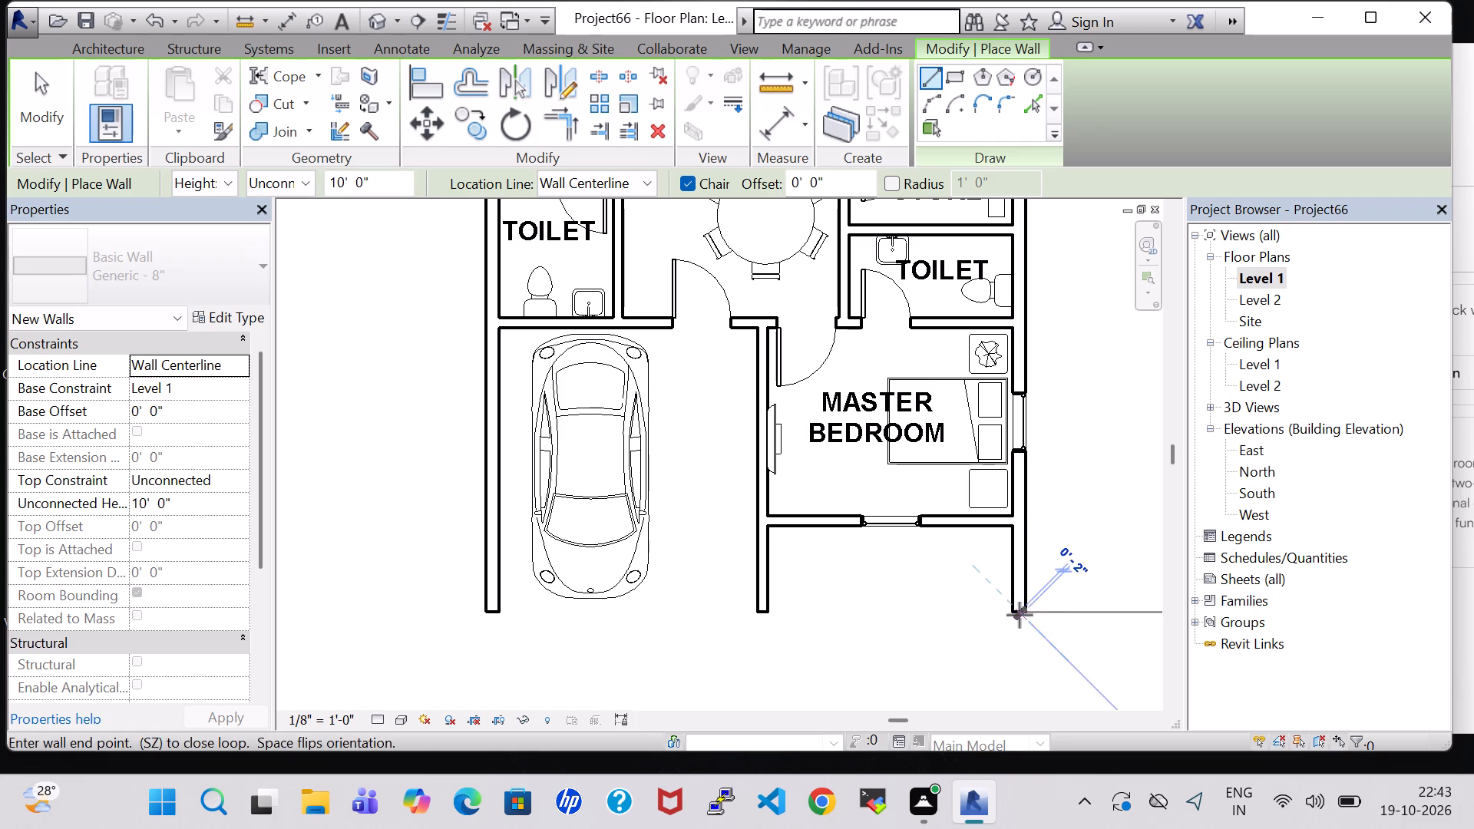
left_click(762, 612)
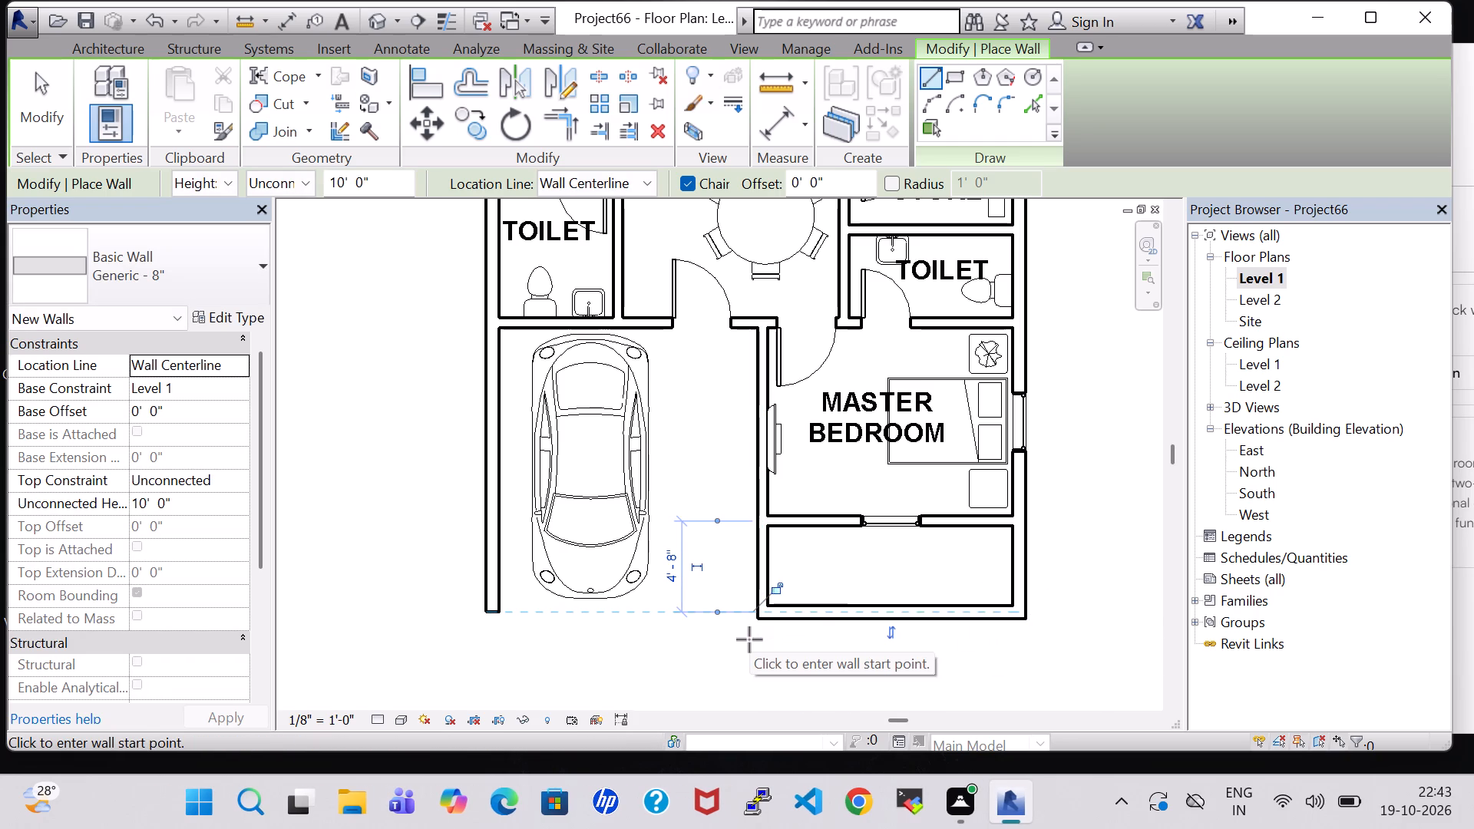
key("Escape")
key("Escape")
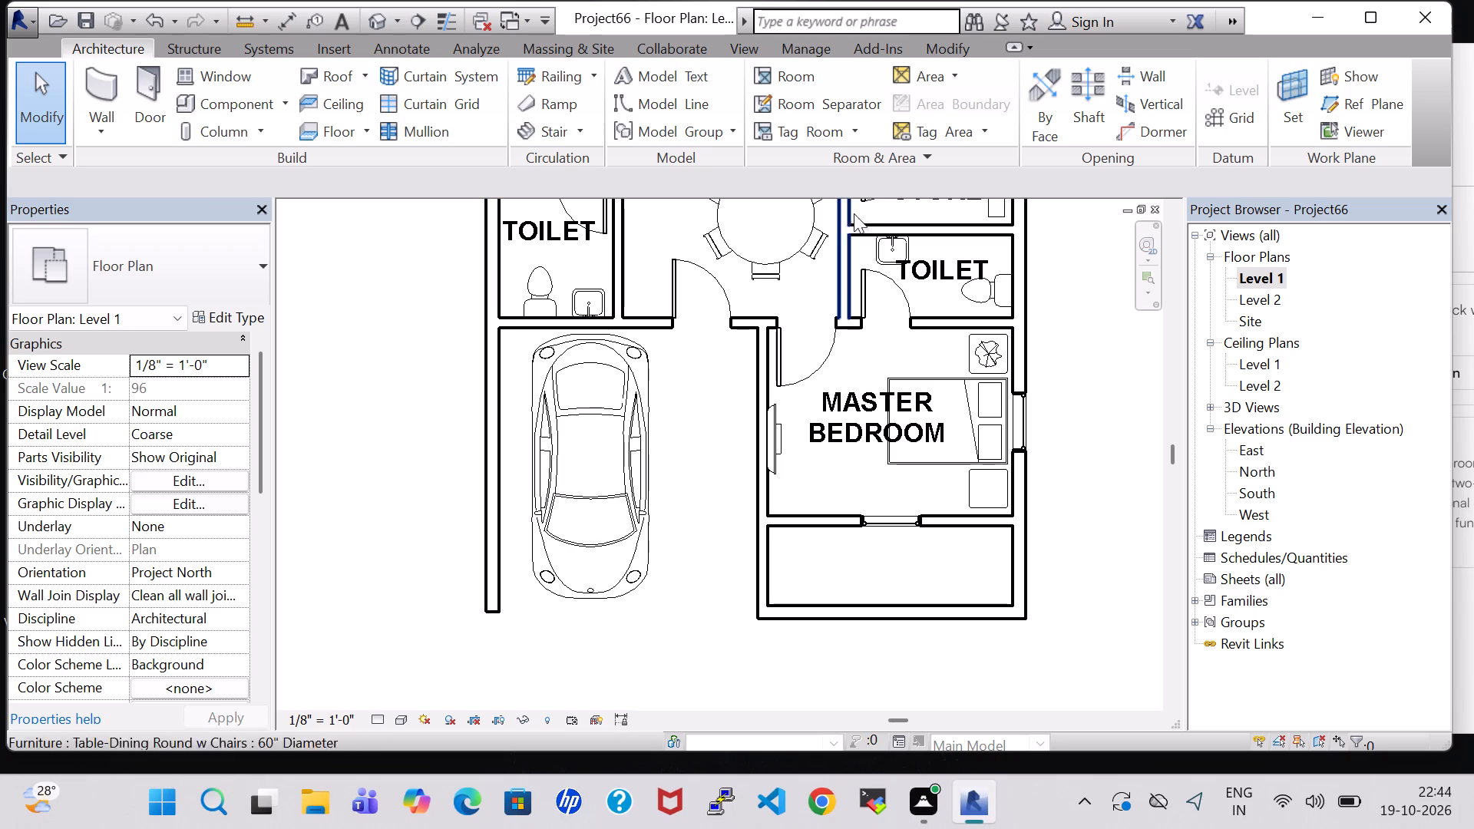
Split the west exterior wall where the toilet's south wall meets the car space.
left_click(950, 51)
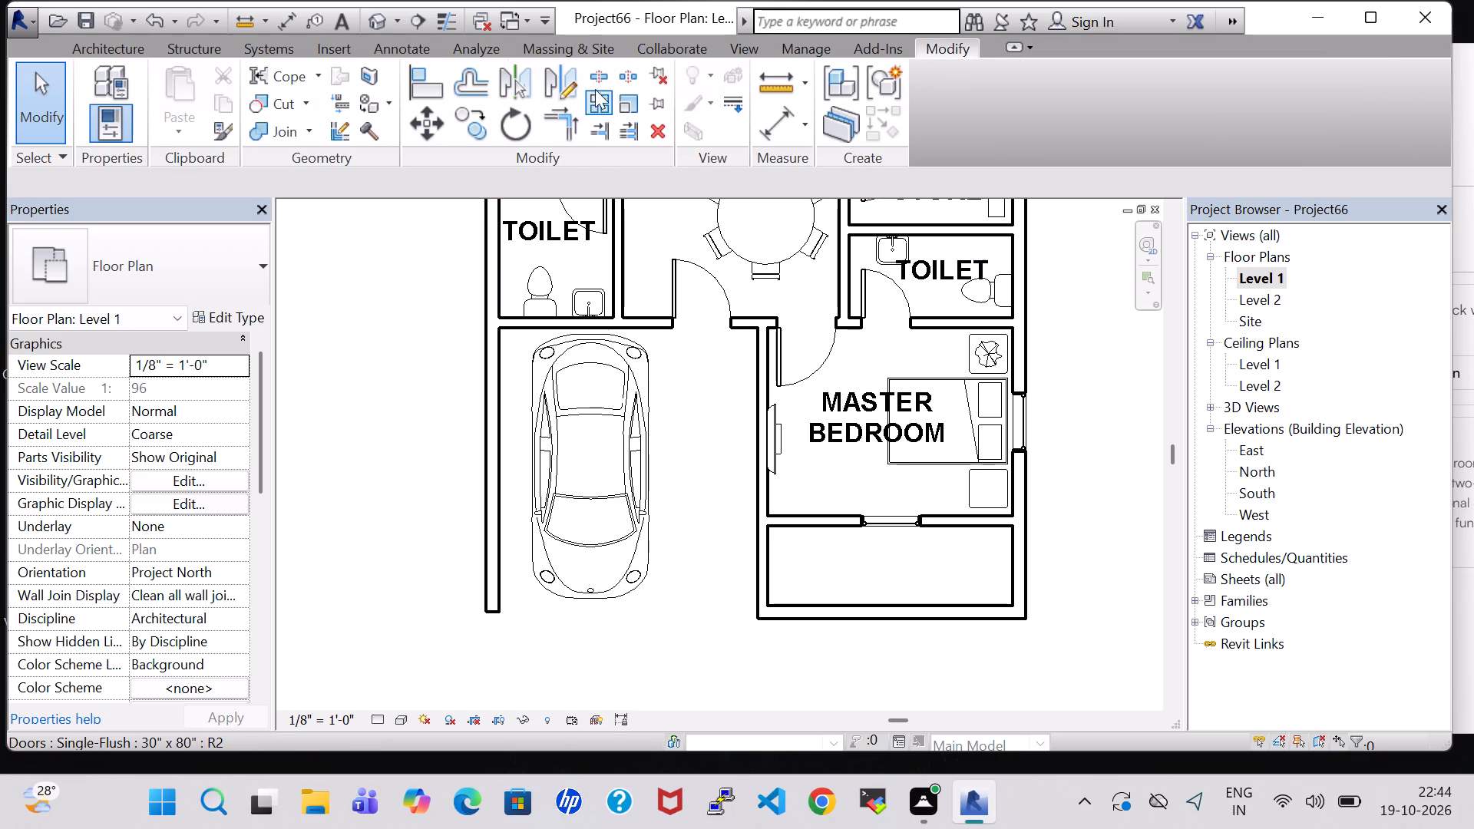
left_click(602, 71)
left_click(501, 322)
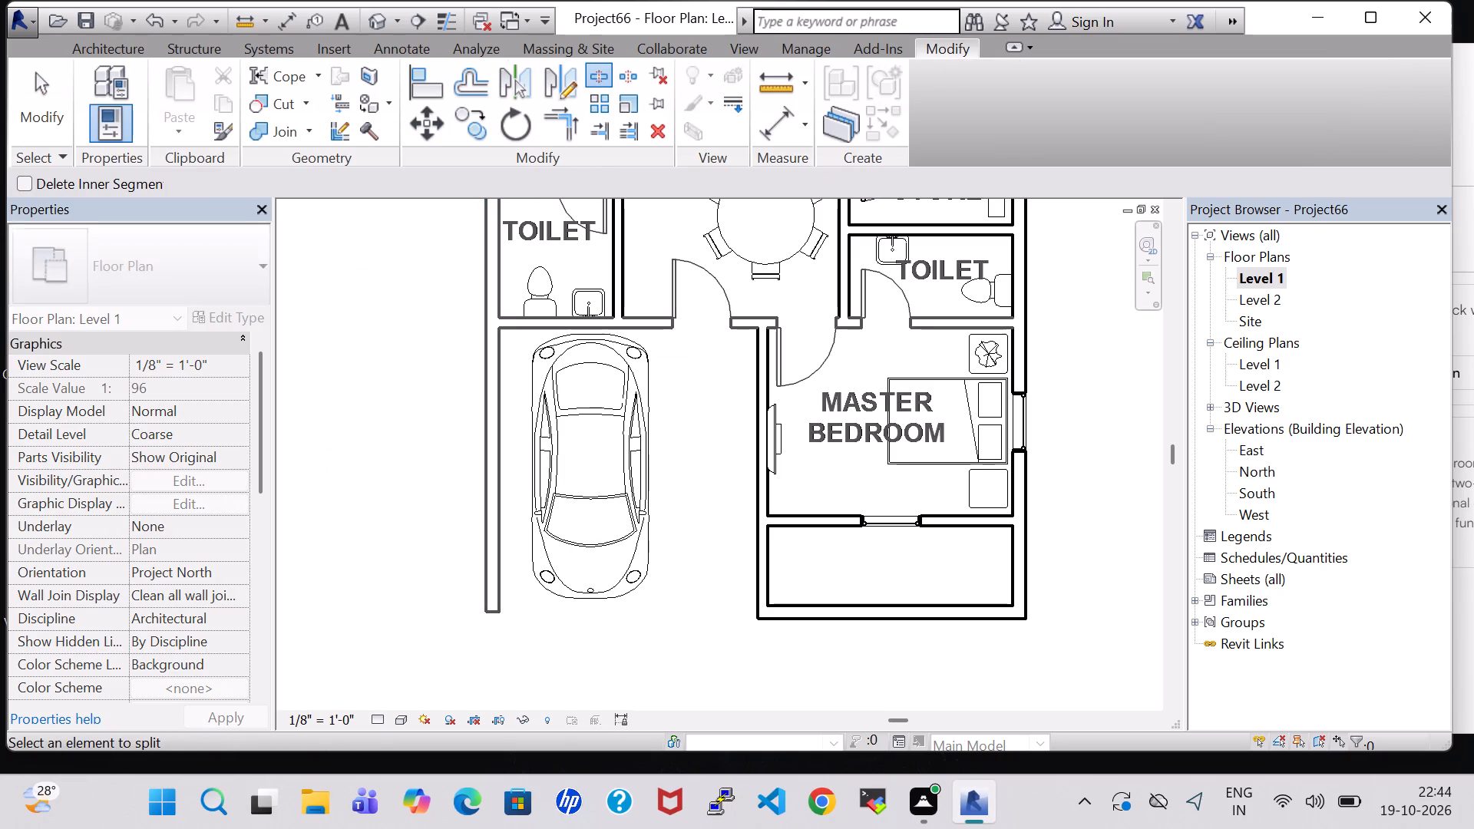
key("Escape")
key("Escape")
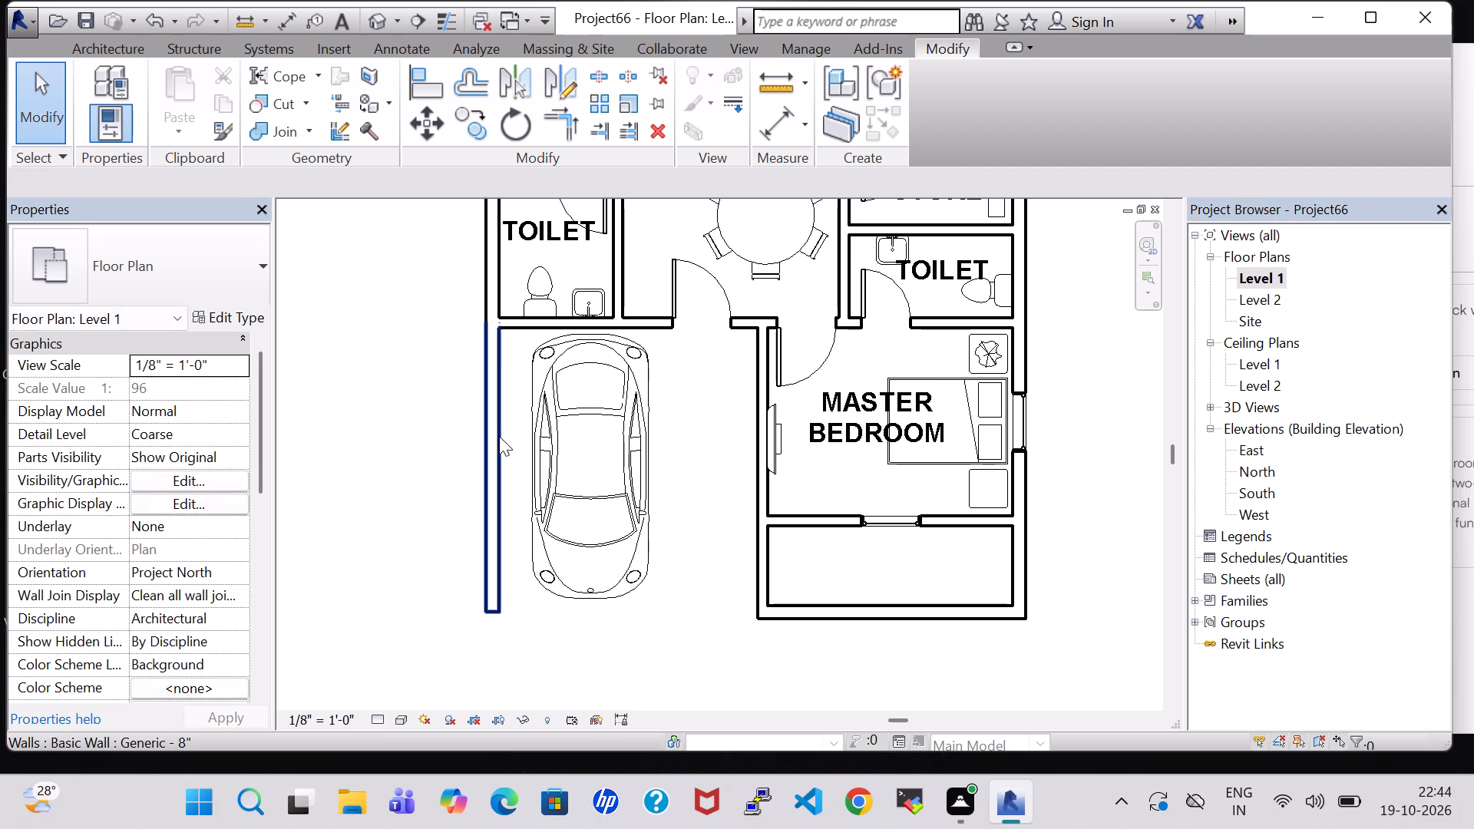
Set the unconnected height of the west wall beside the car to 2' 0".
left_click(494, 436)
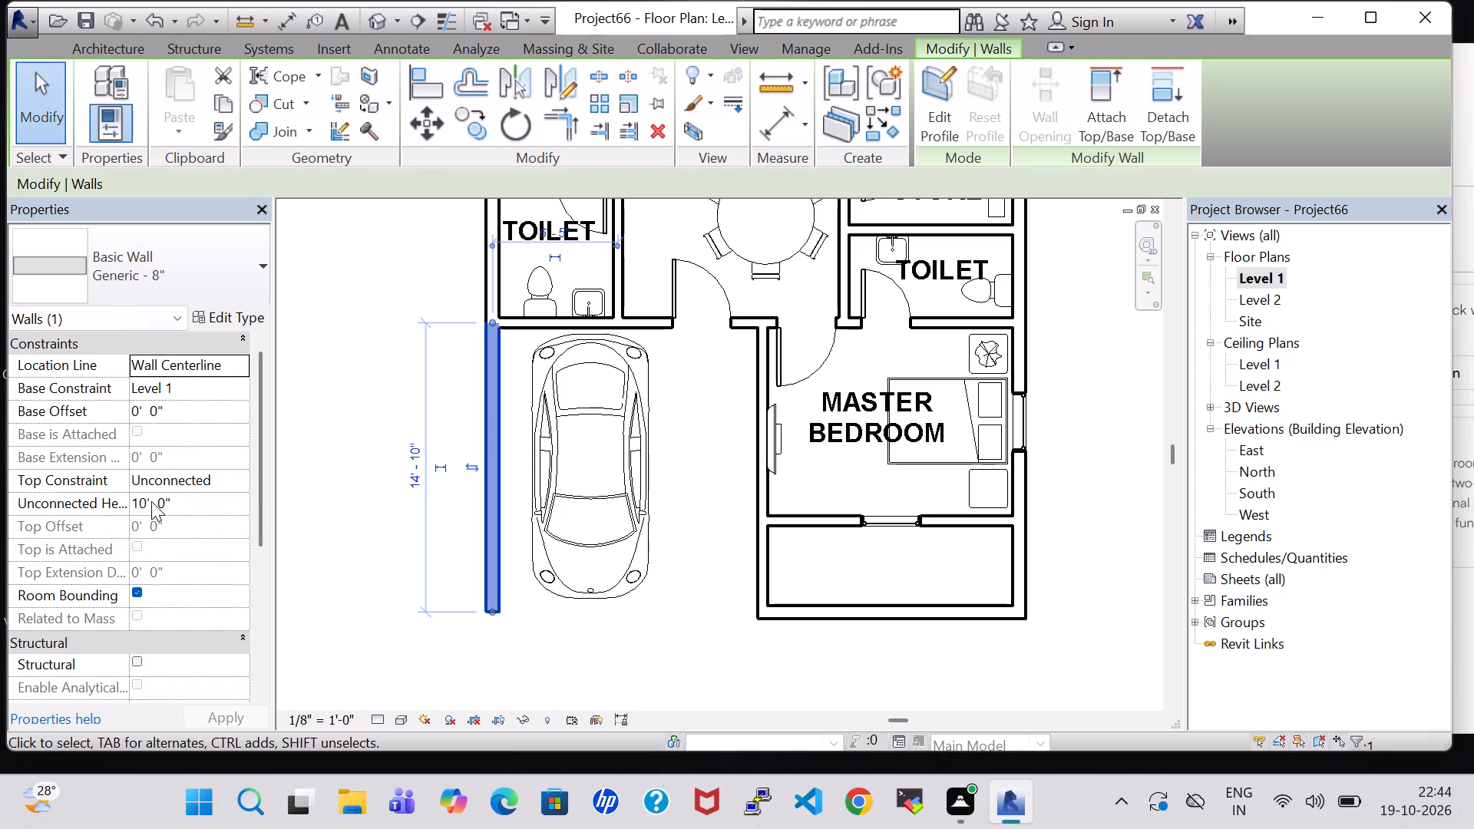
left_click(147, 503)
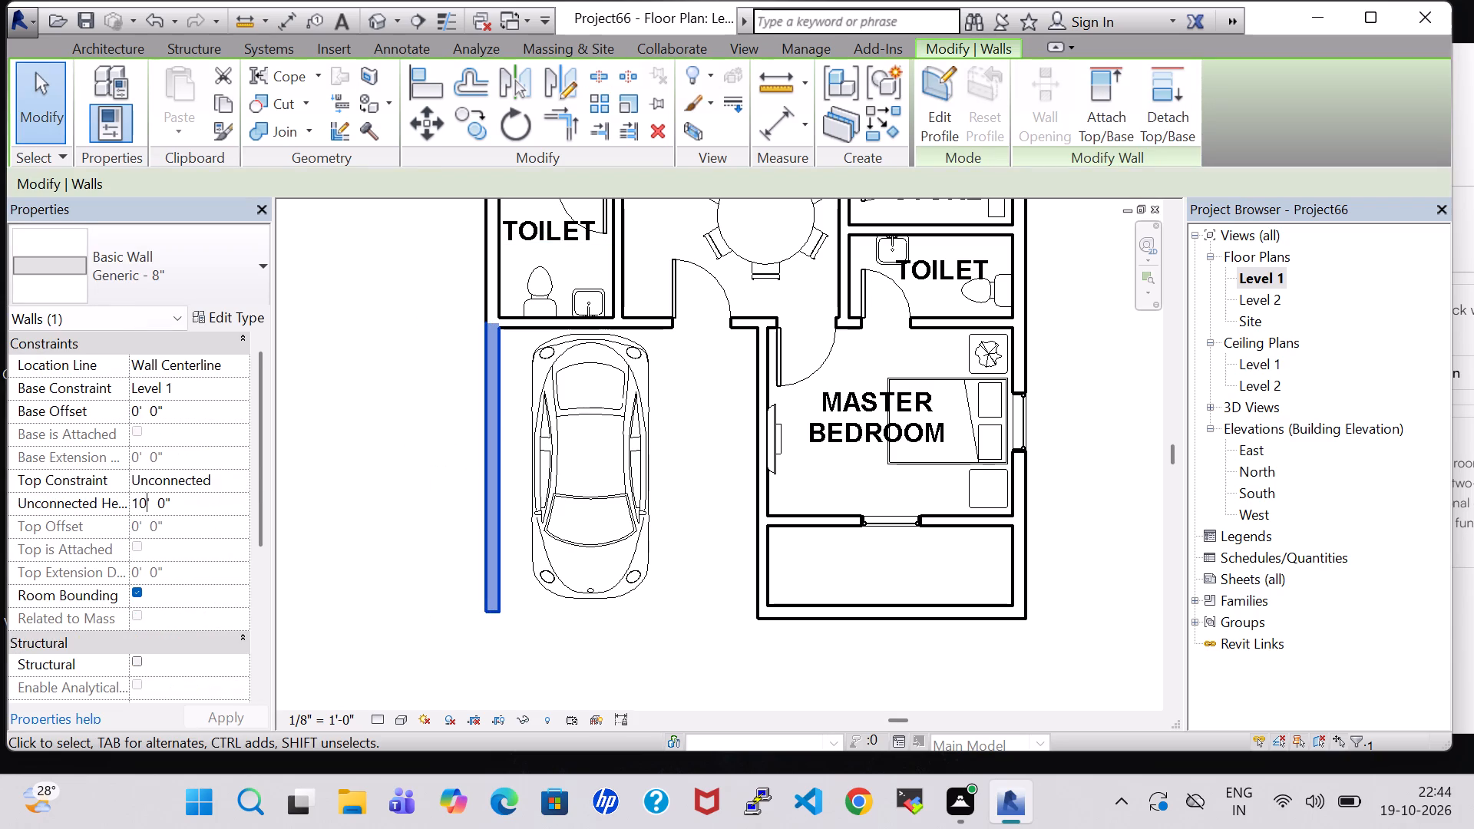
key("BackSpace")
key("BackSpace")
key("2")
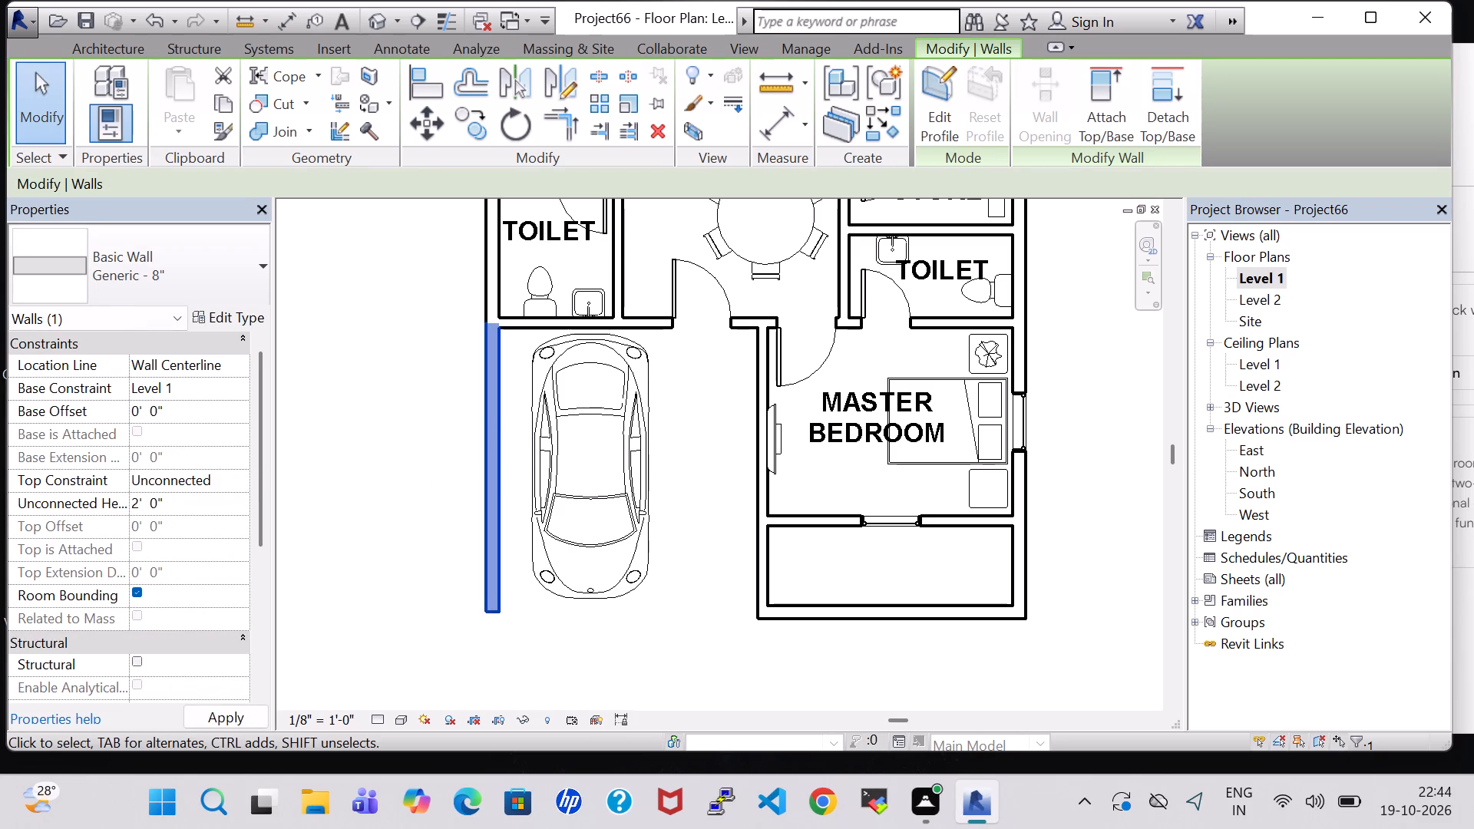
scroll(147, 503, "up", 1)
left_click(229, 715)
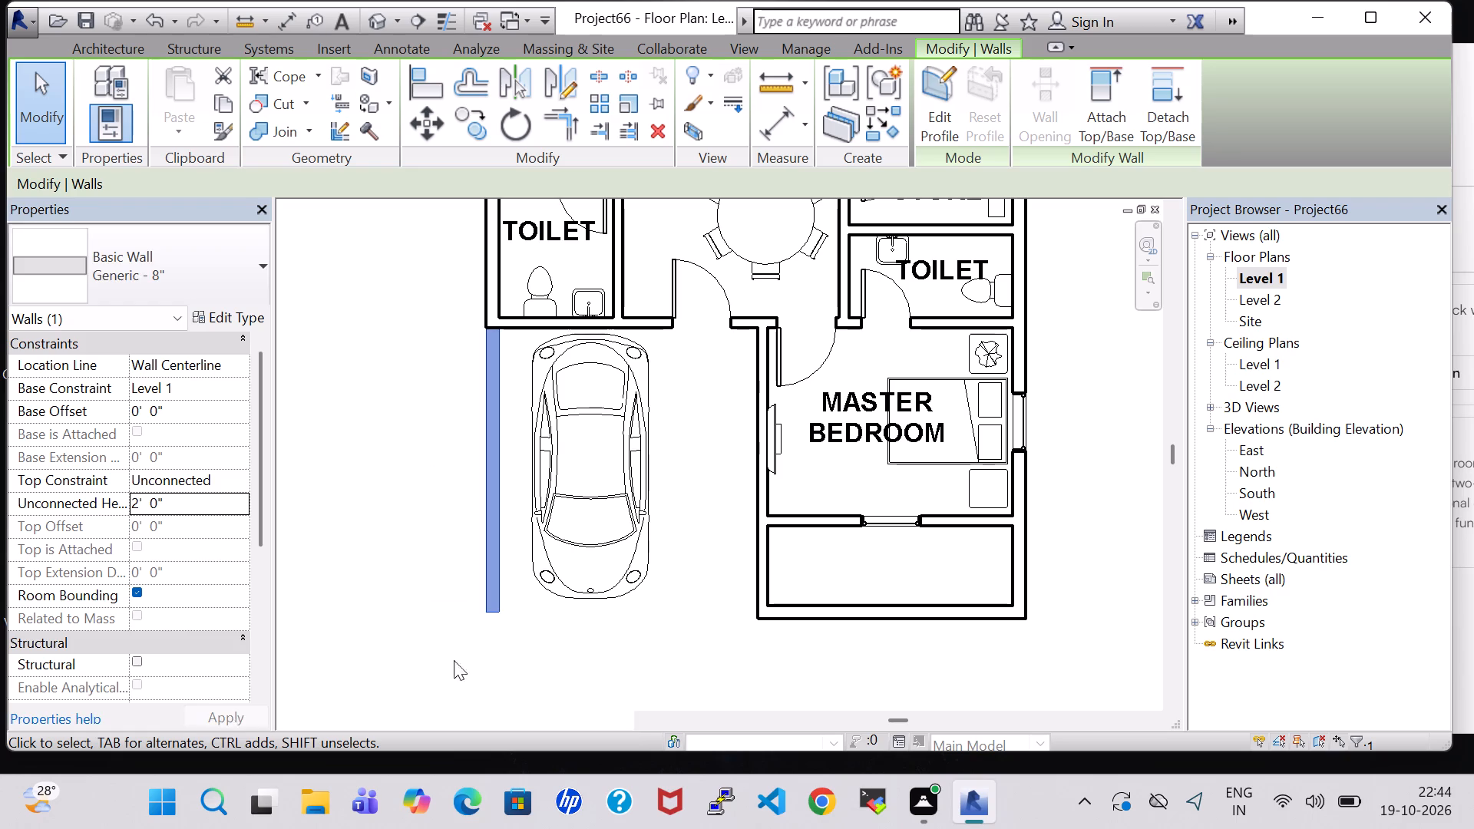
Split the car-side partition and the east exterior wall where each meets the master bedroom's south wall.
left_click(530, 644)
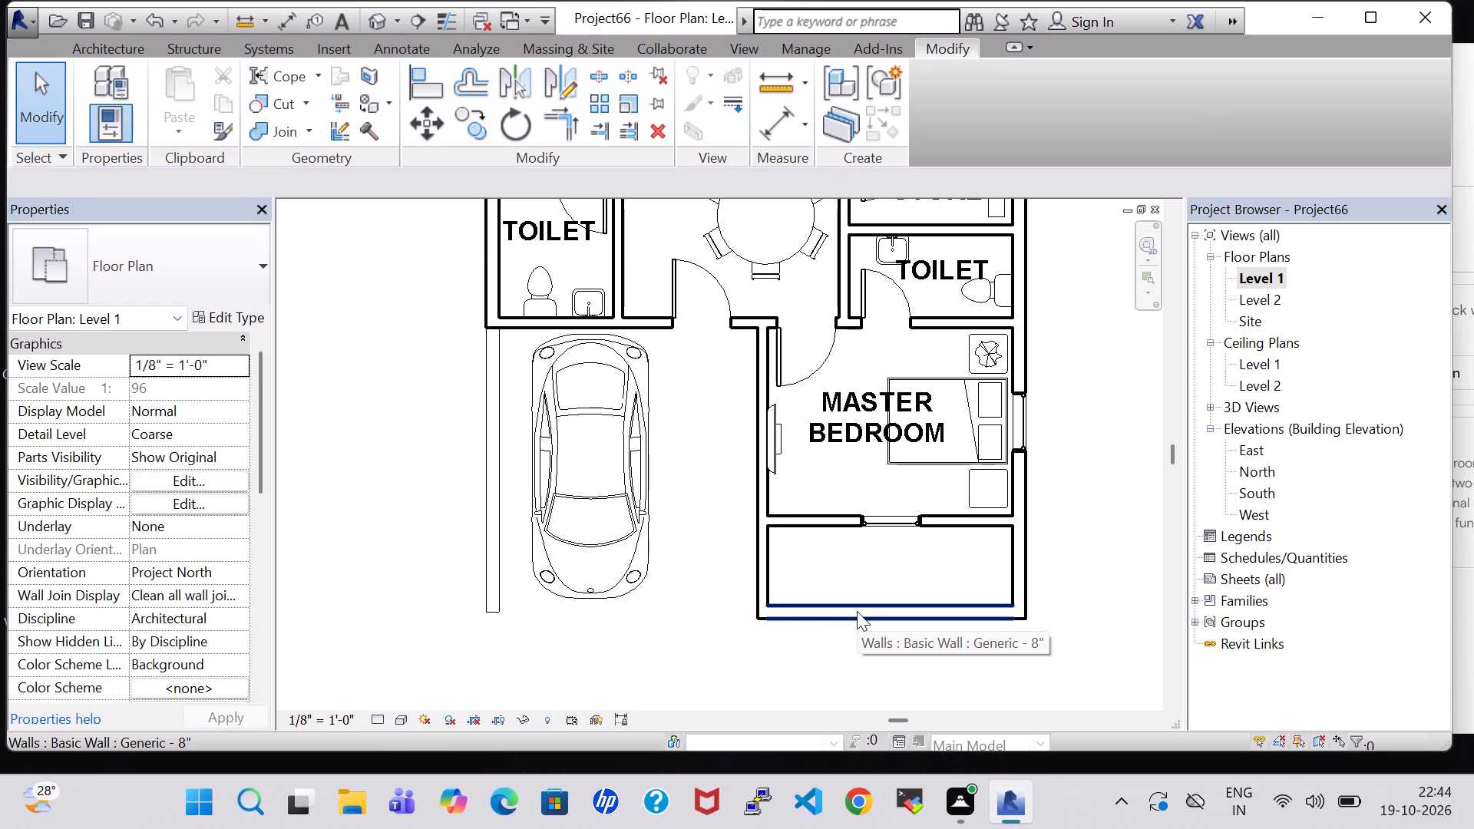
left_click(598, 67)
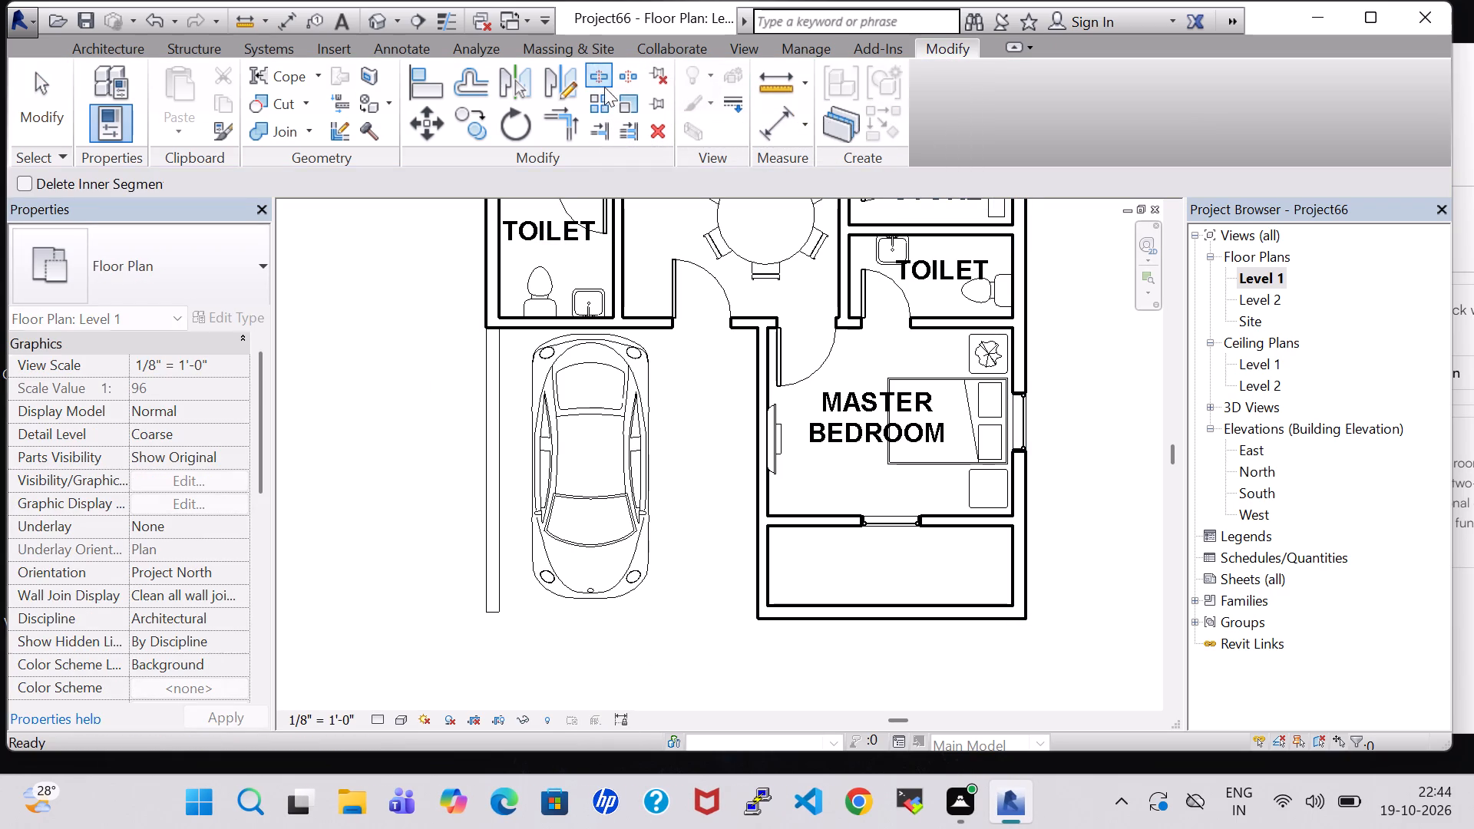
left_click(769, 519)
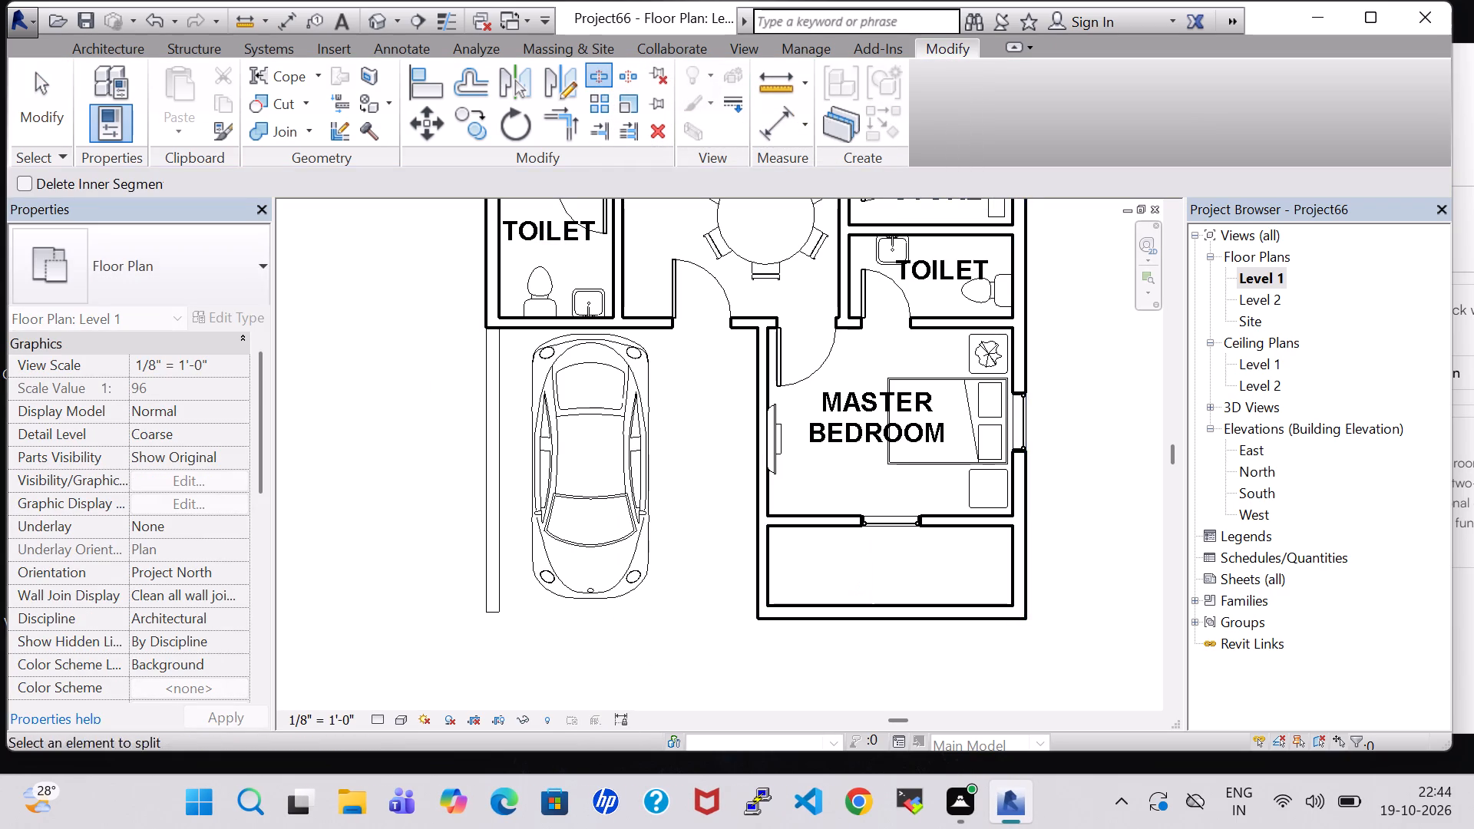
left_click(1026, 521)
key("Escape")
key("Escape")
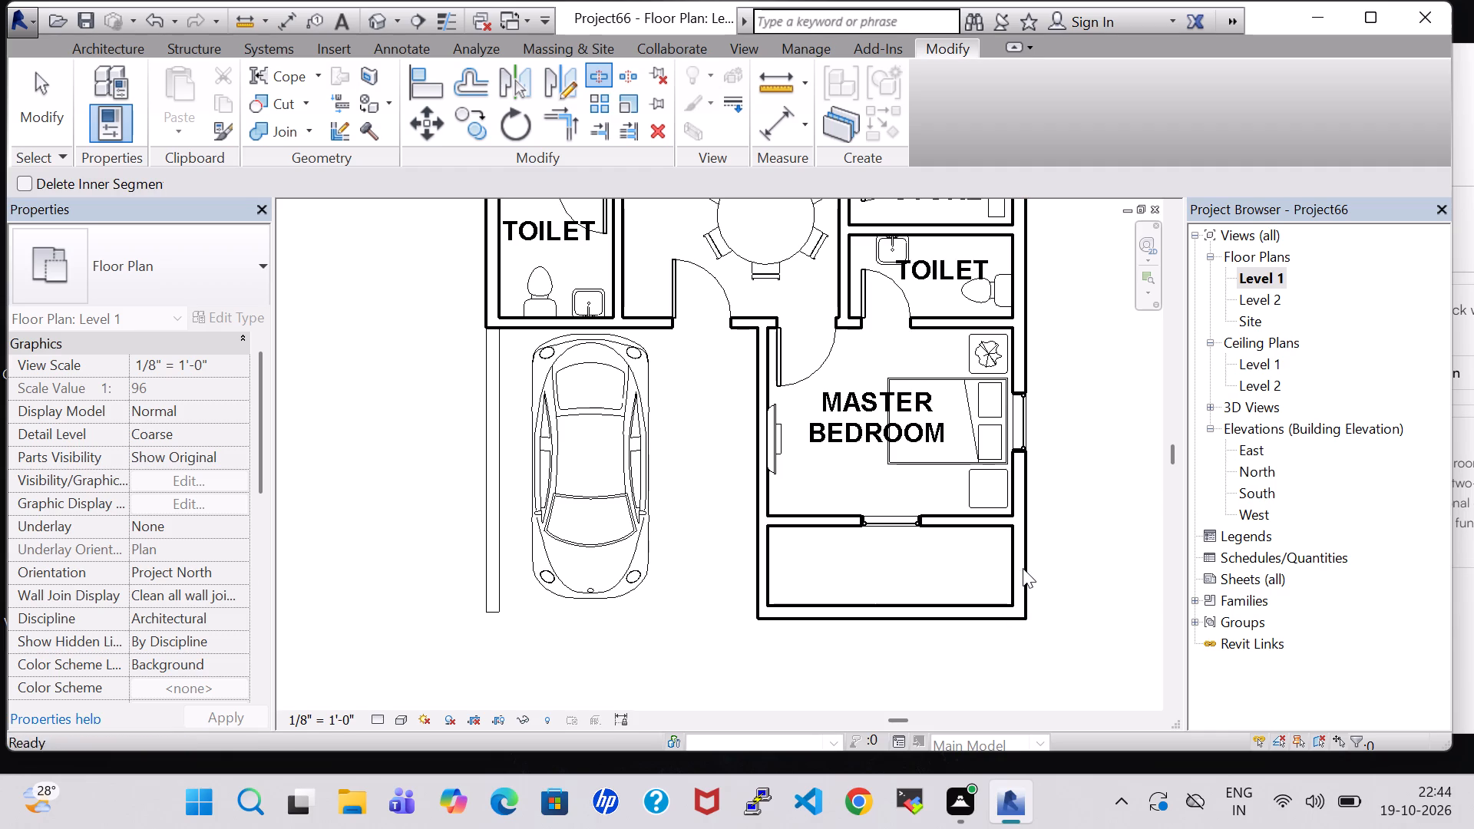
Set the unconnected height of the east wall segment south of the master bedroom to 2' 0".
left_click(1023, 568)
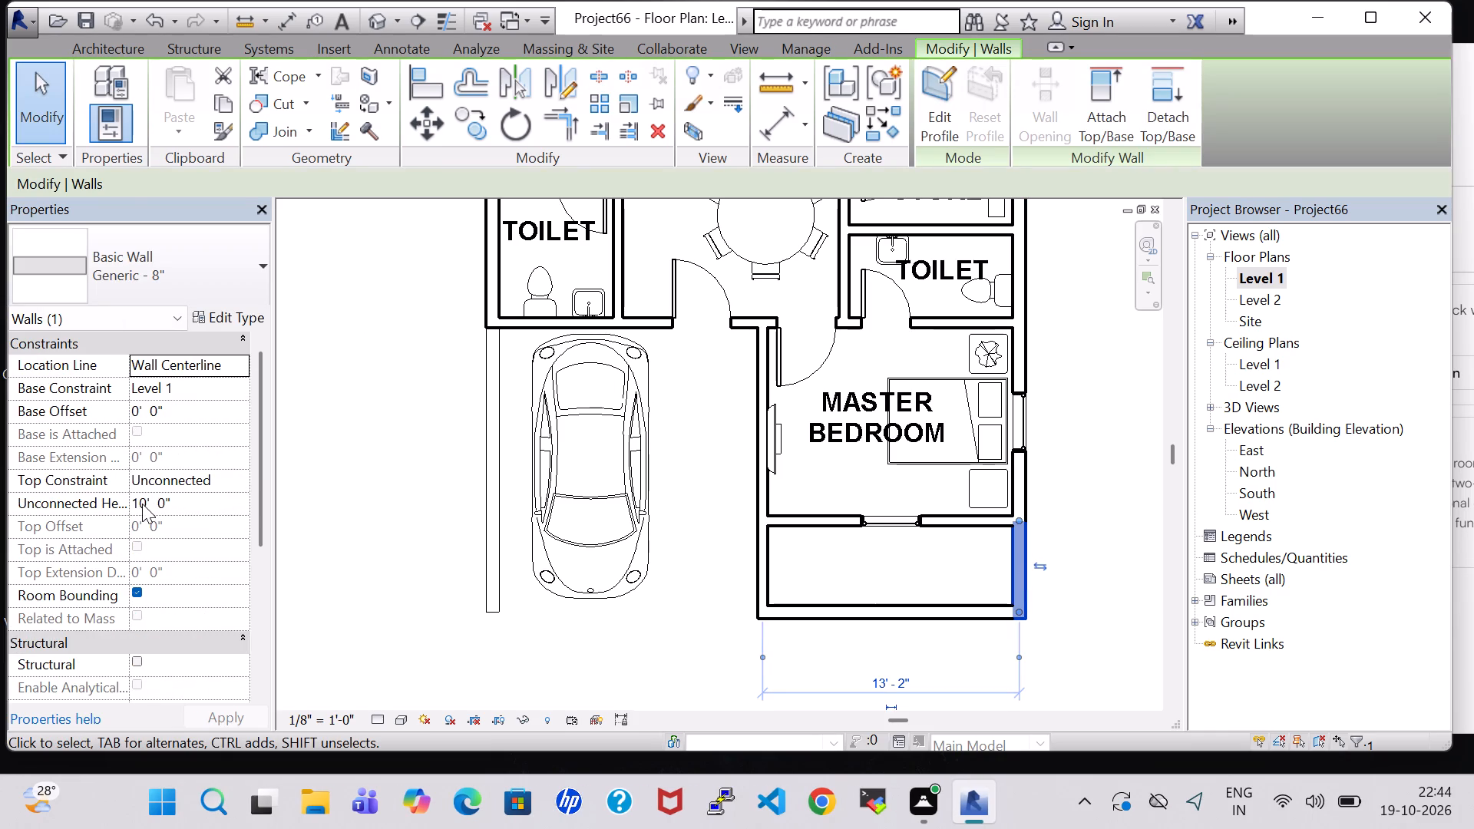
left_click(142, 504)
left_click(142, 504)
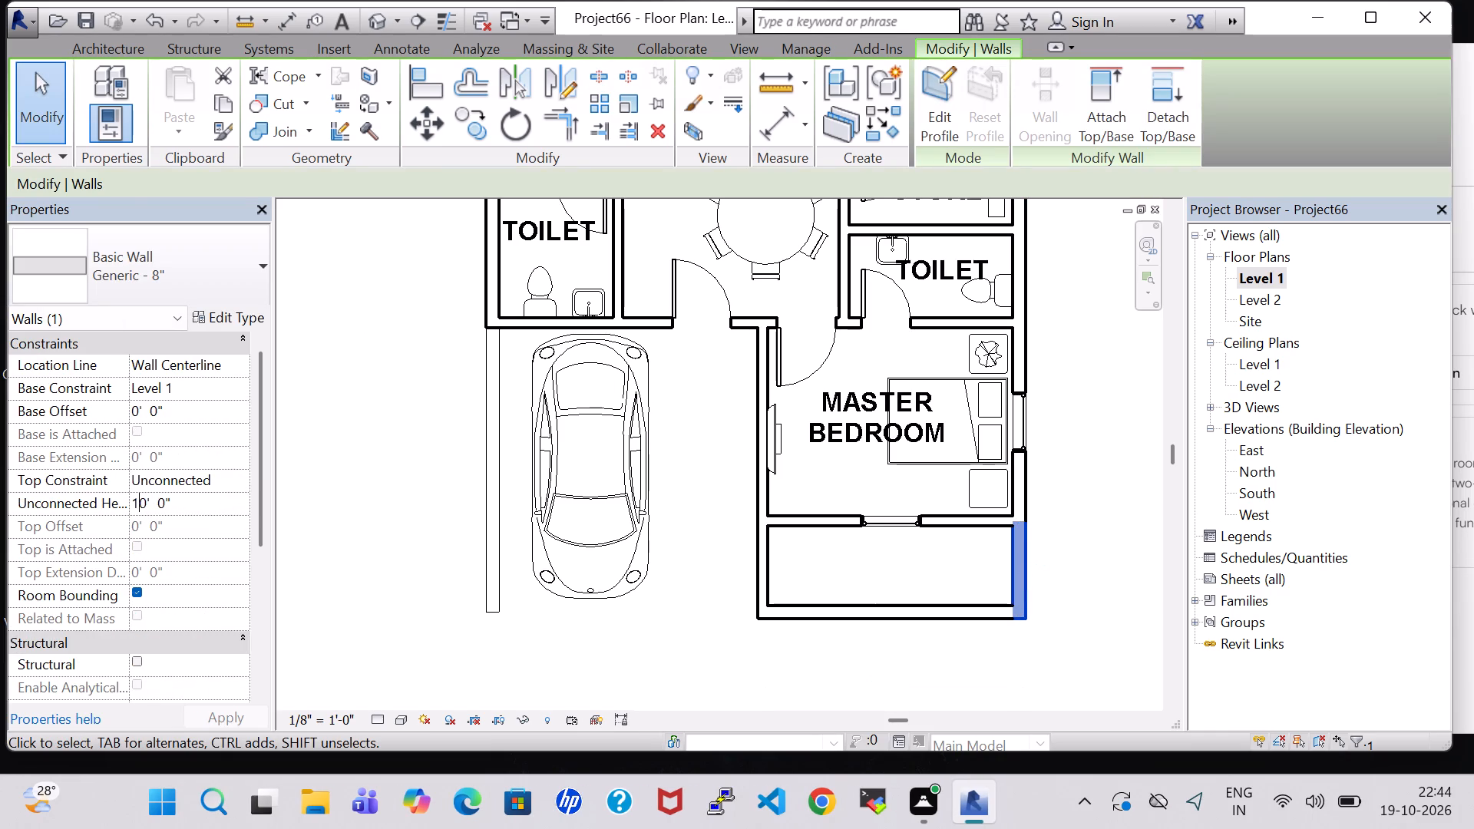
left_click(145, 504)
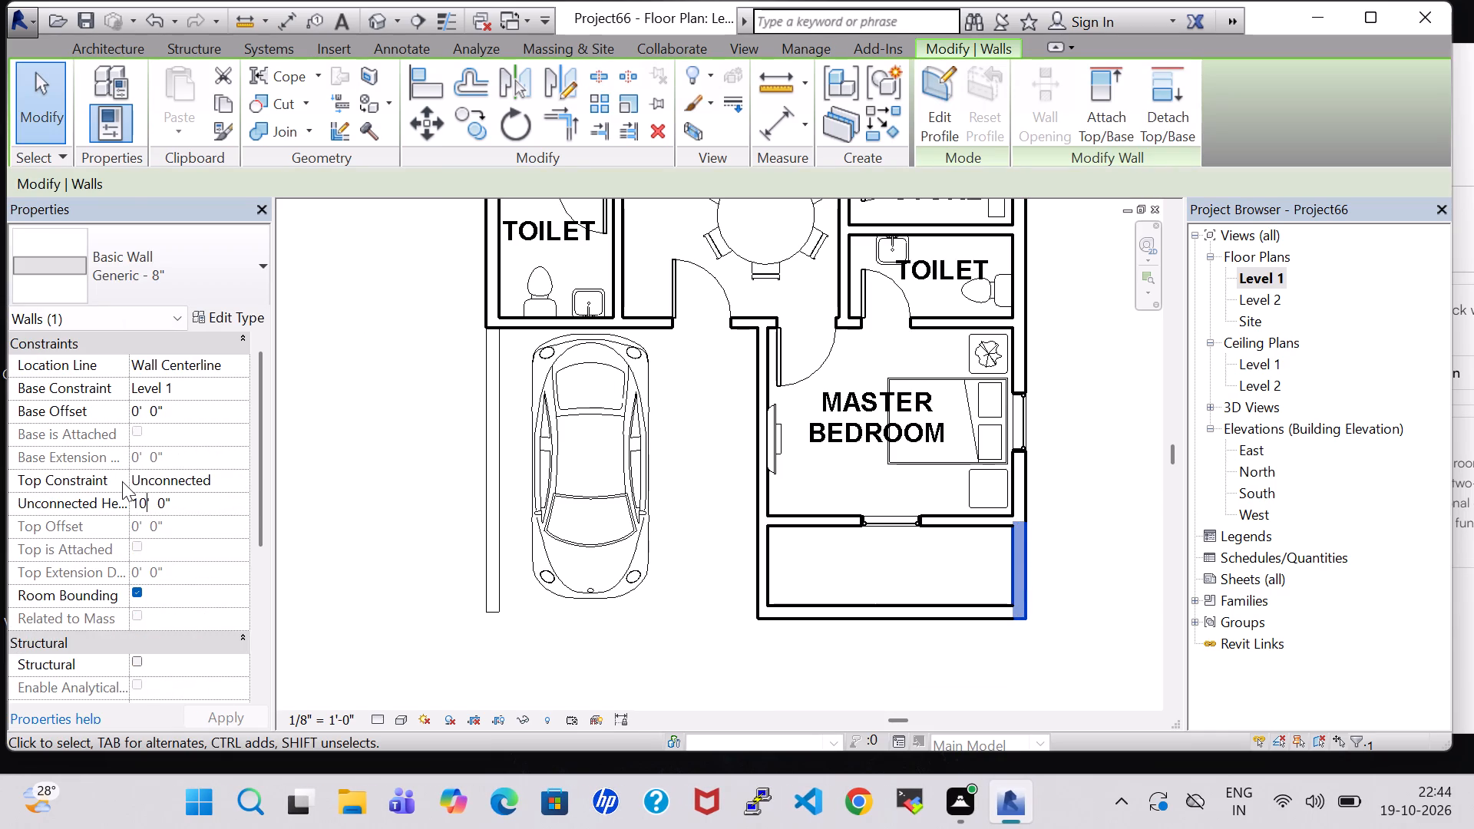
key("BackSpace")
key("BackSpace")
key("2")
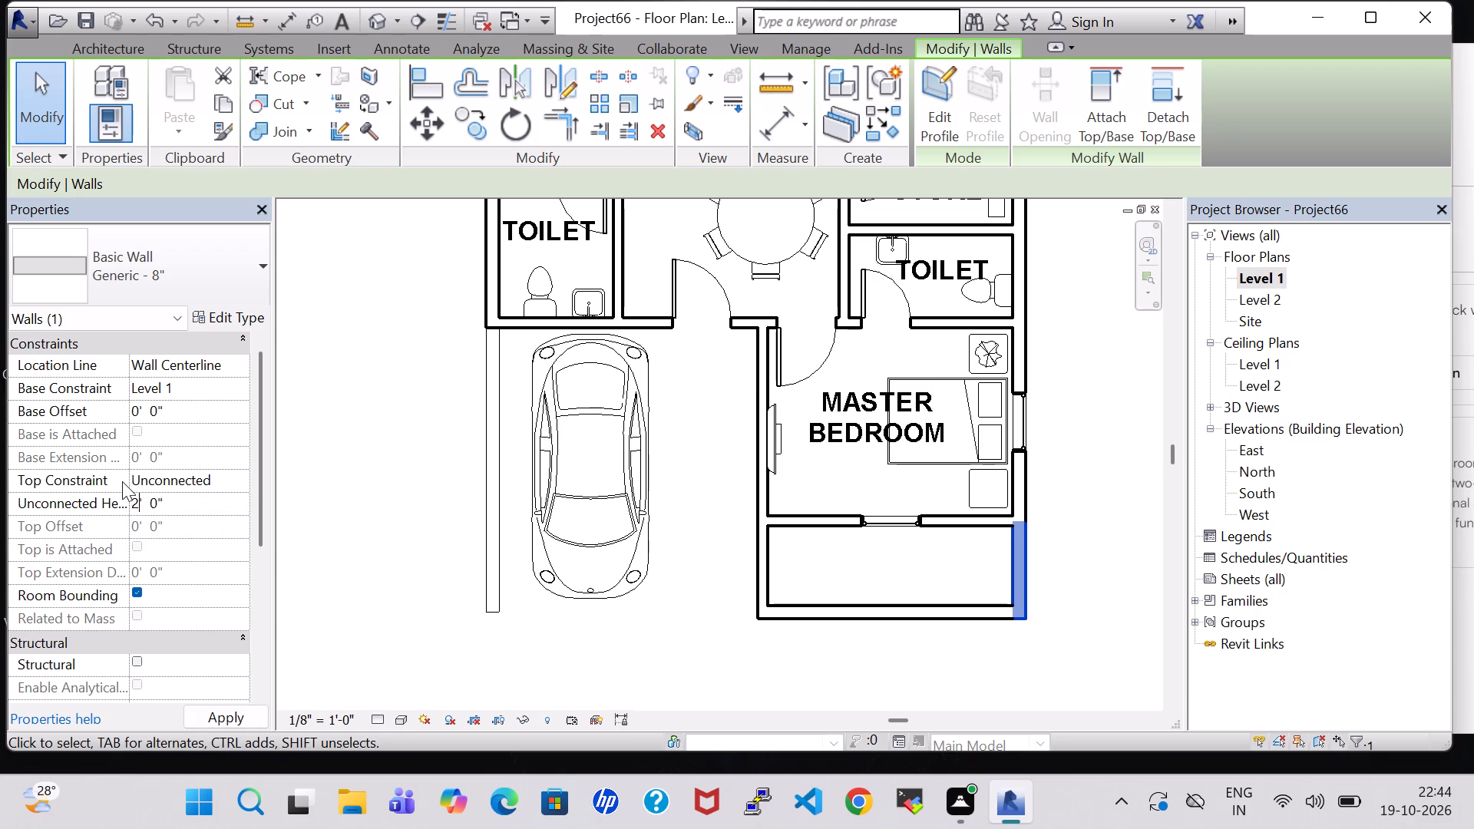
left_click(208, 724)
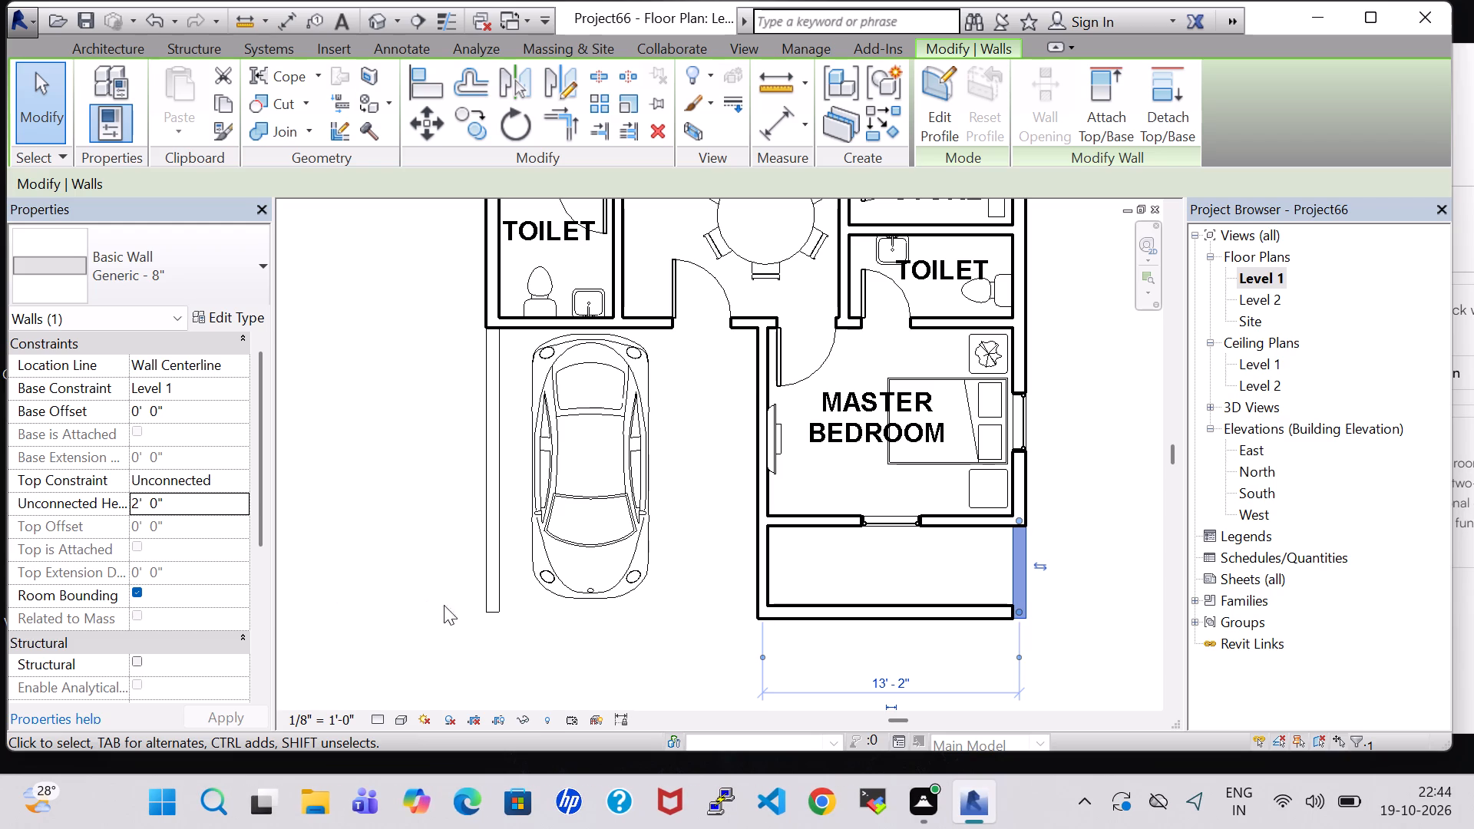
Set the unconnected height of the southernmost wall below the master bedroom to 2' 0".
left_click(926, 623)
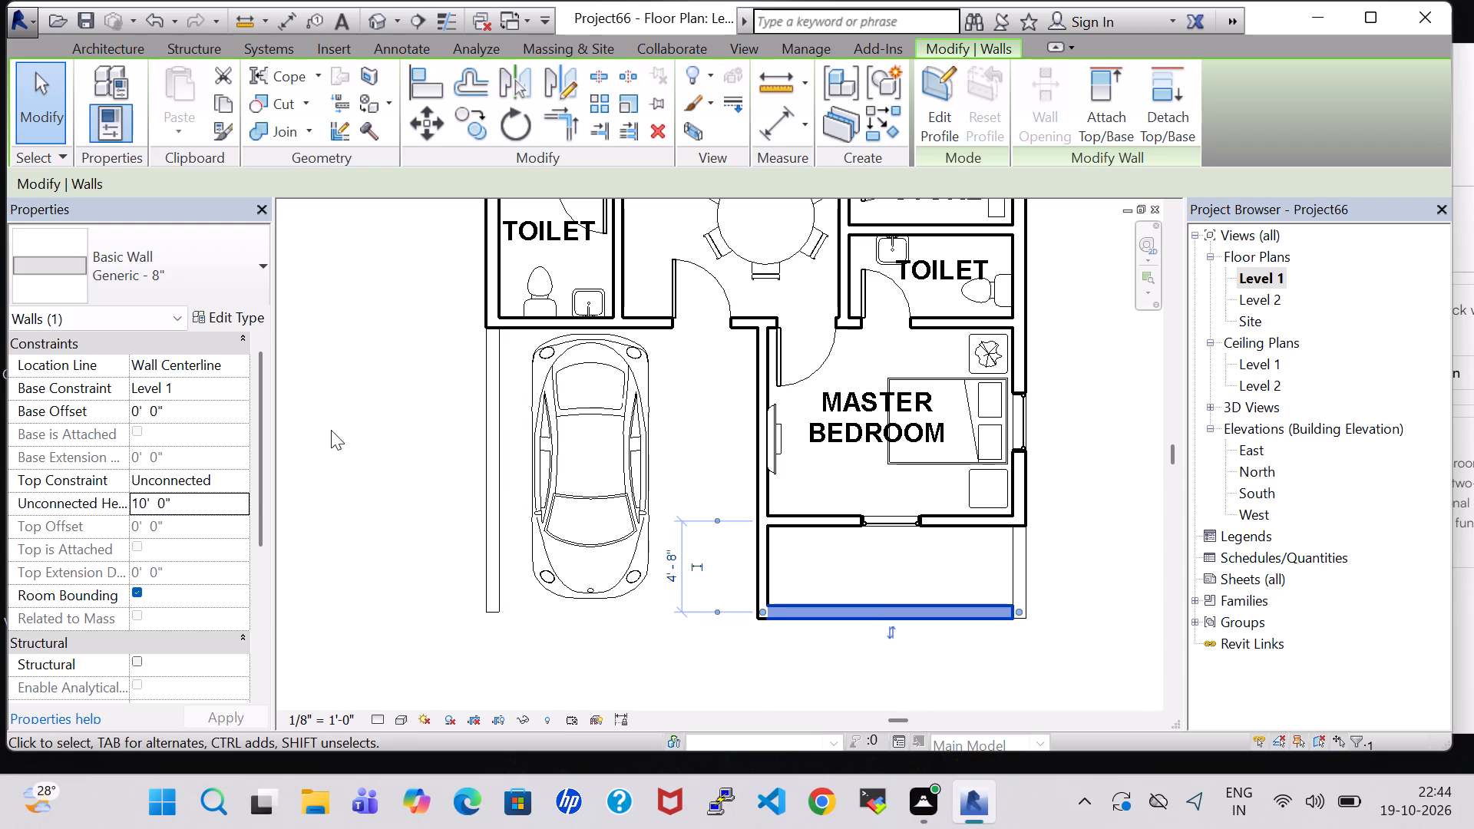
left_click(147, 504)
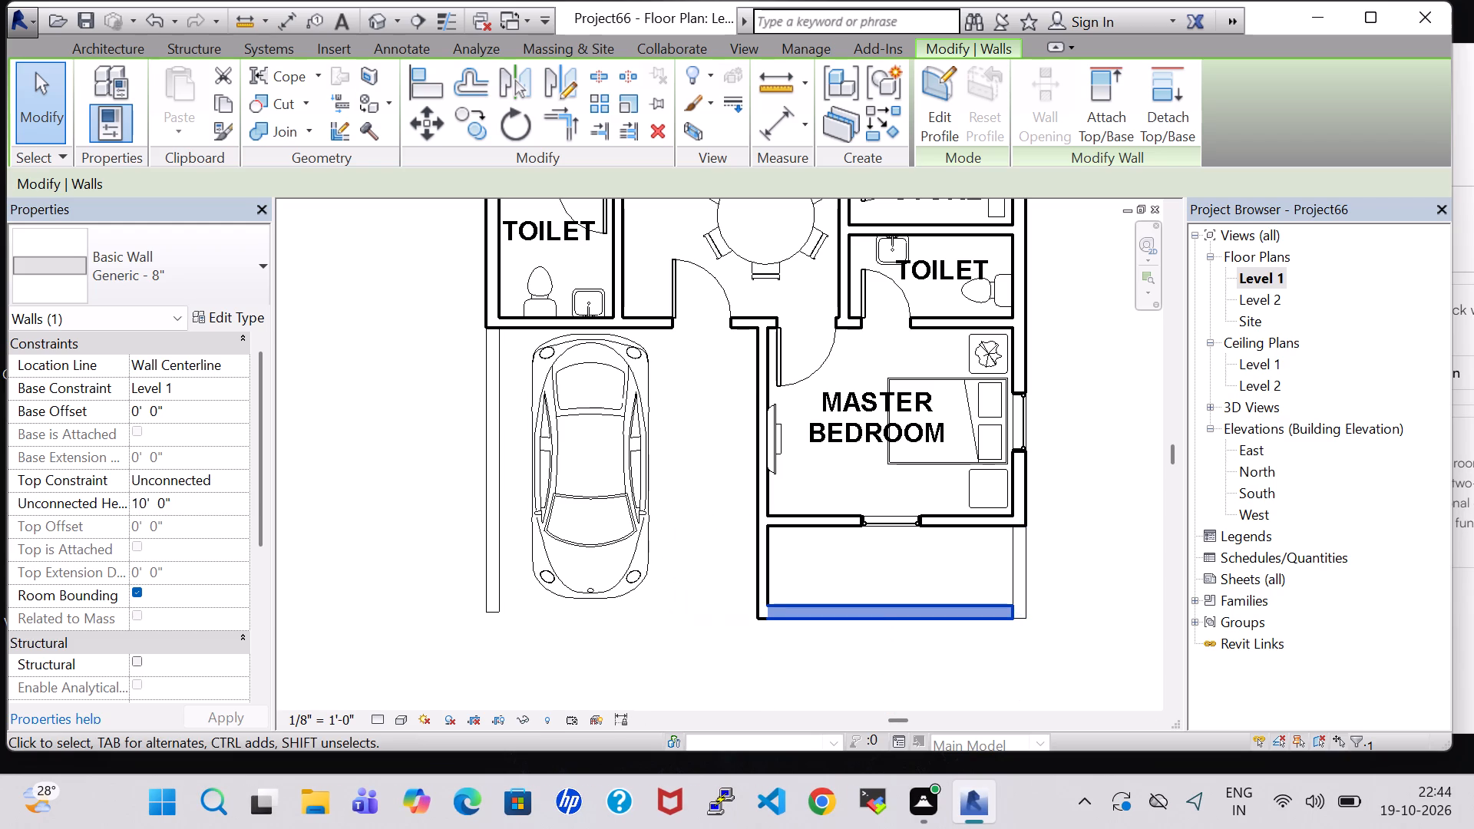
key("BackSpace")
key("BackSpace")
key("2")
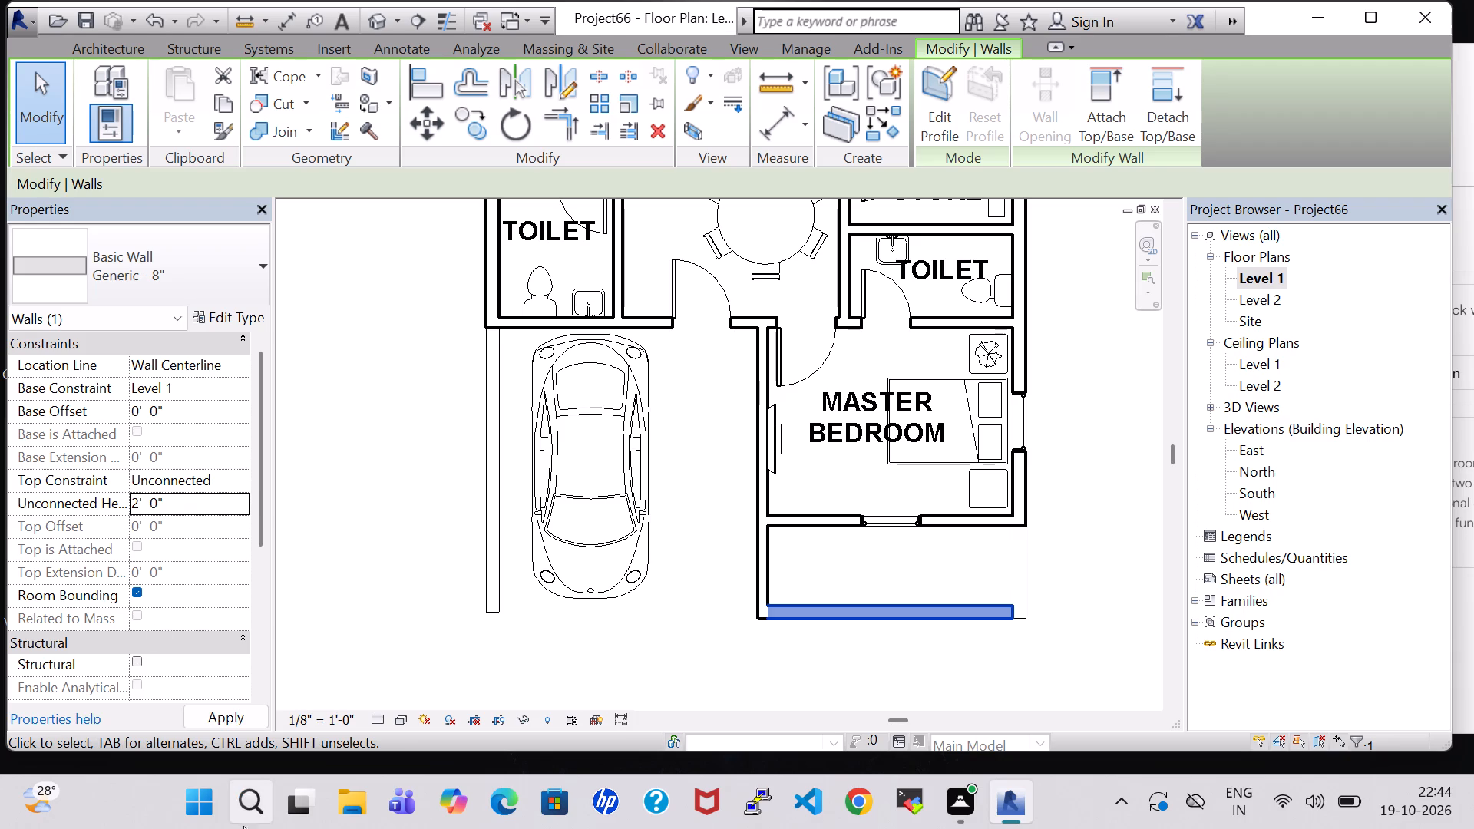
left_click(935, 640)
Set the unconnected height of the INNER 6" partition segment south of the master bedroom to 2' 0".
left_click(768, 565)
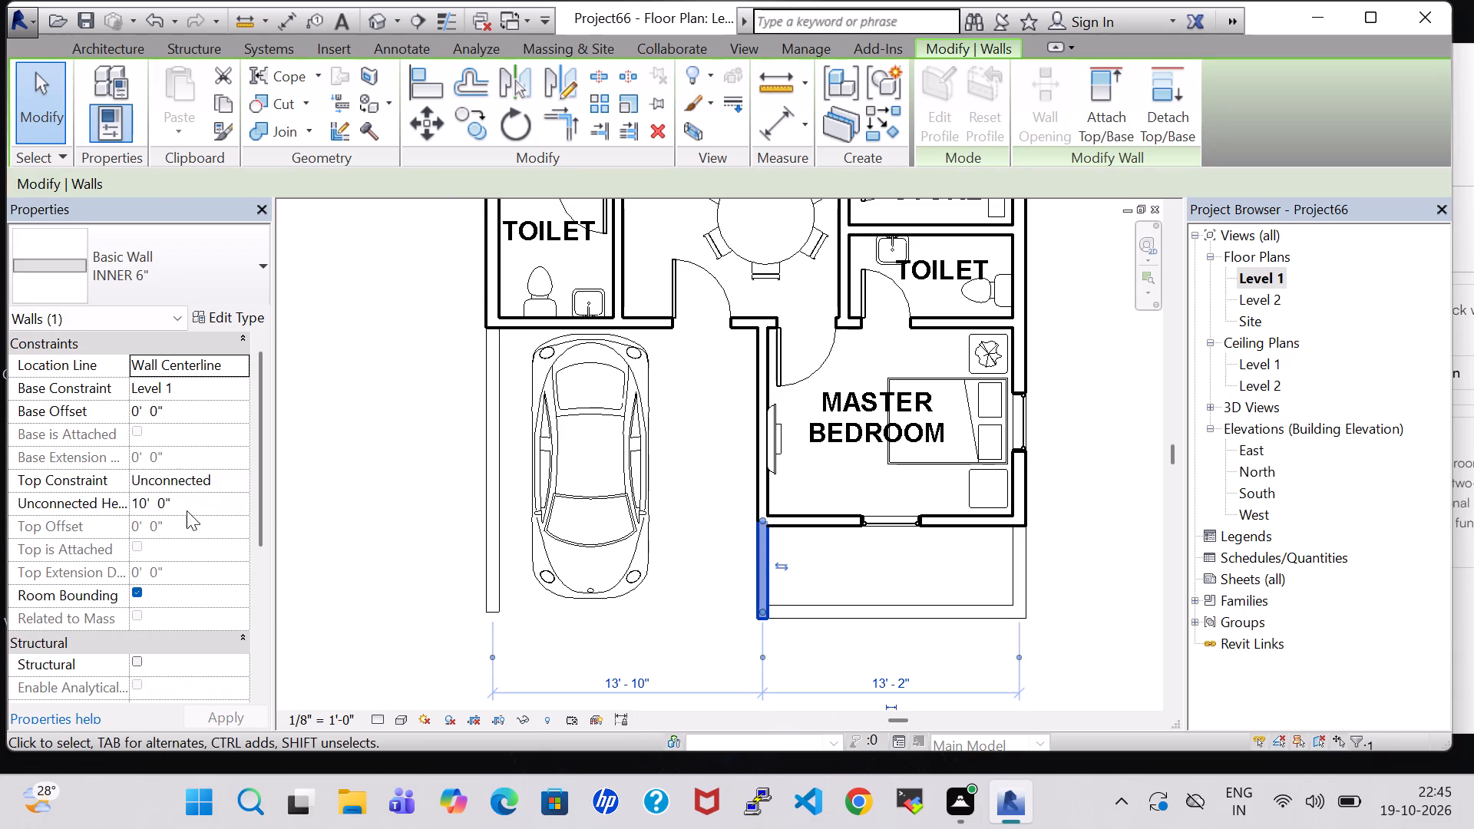
left_click(147, 505)
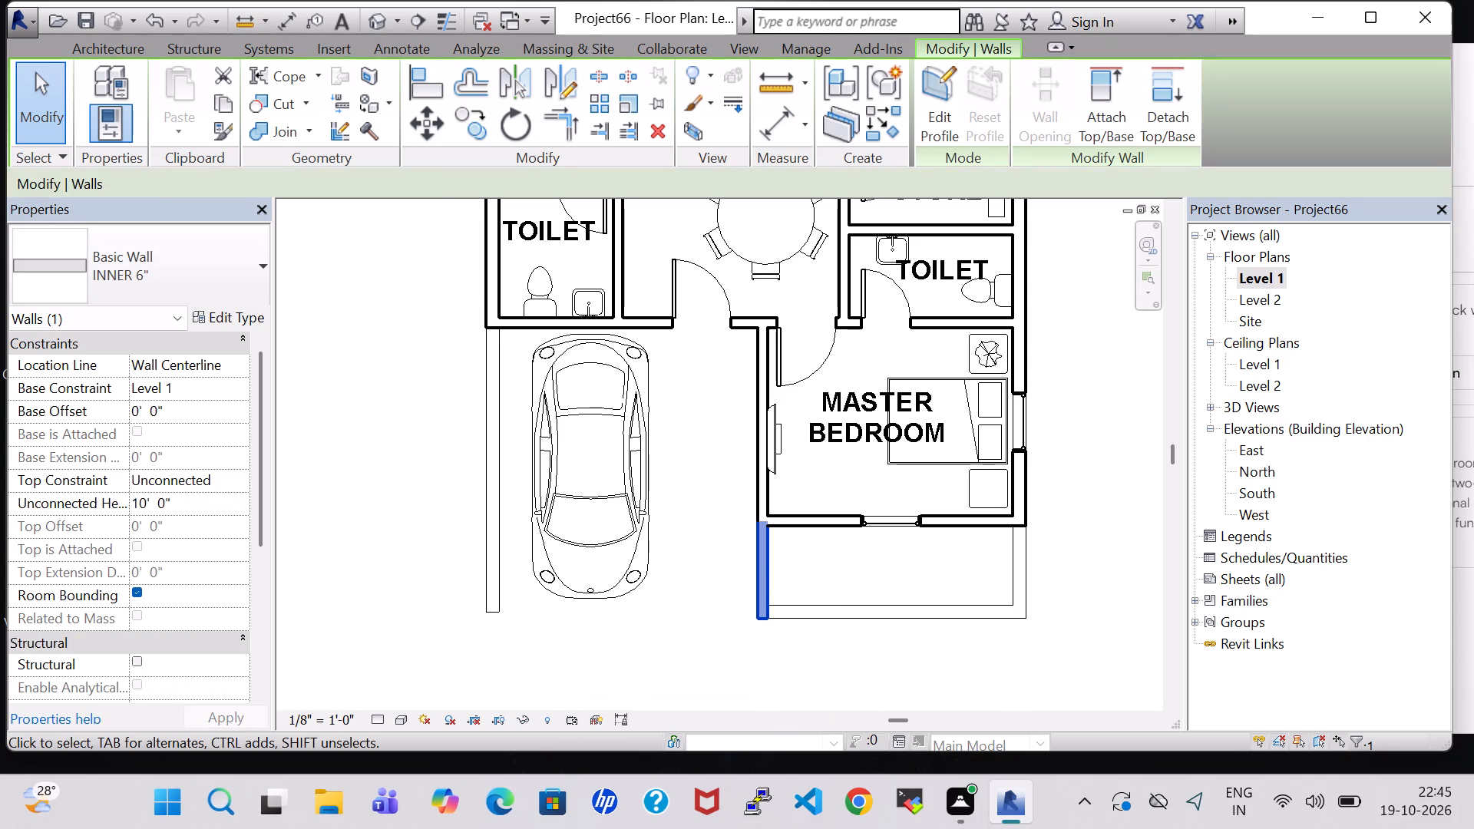
key("BackSpace")
key("BackSpace")
key("2")
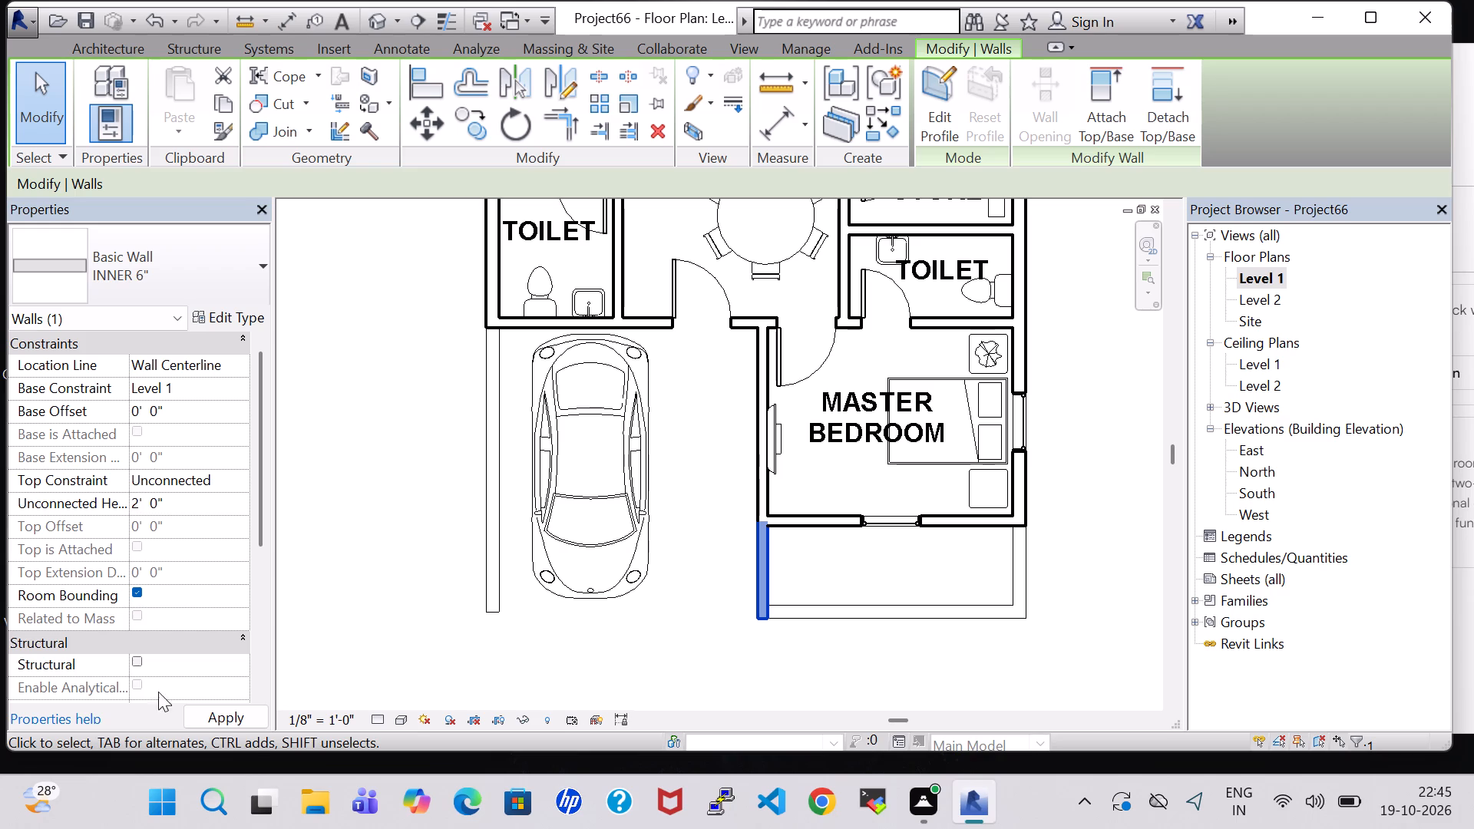
left_click(231, 714)
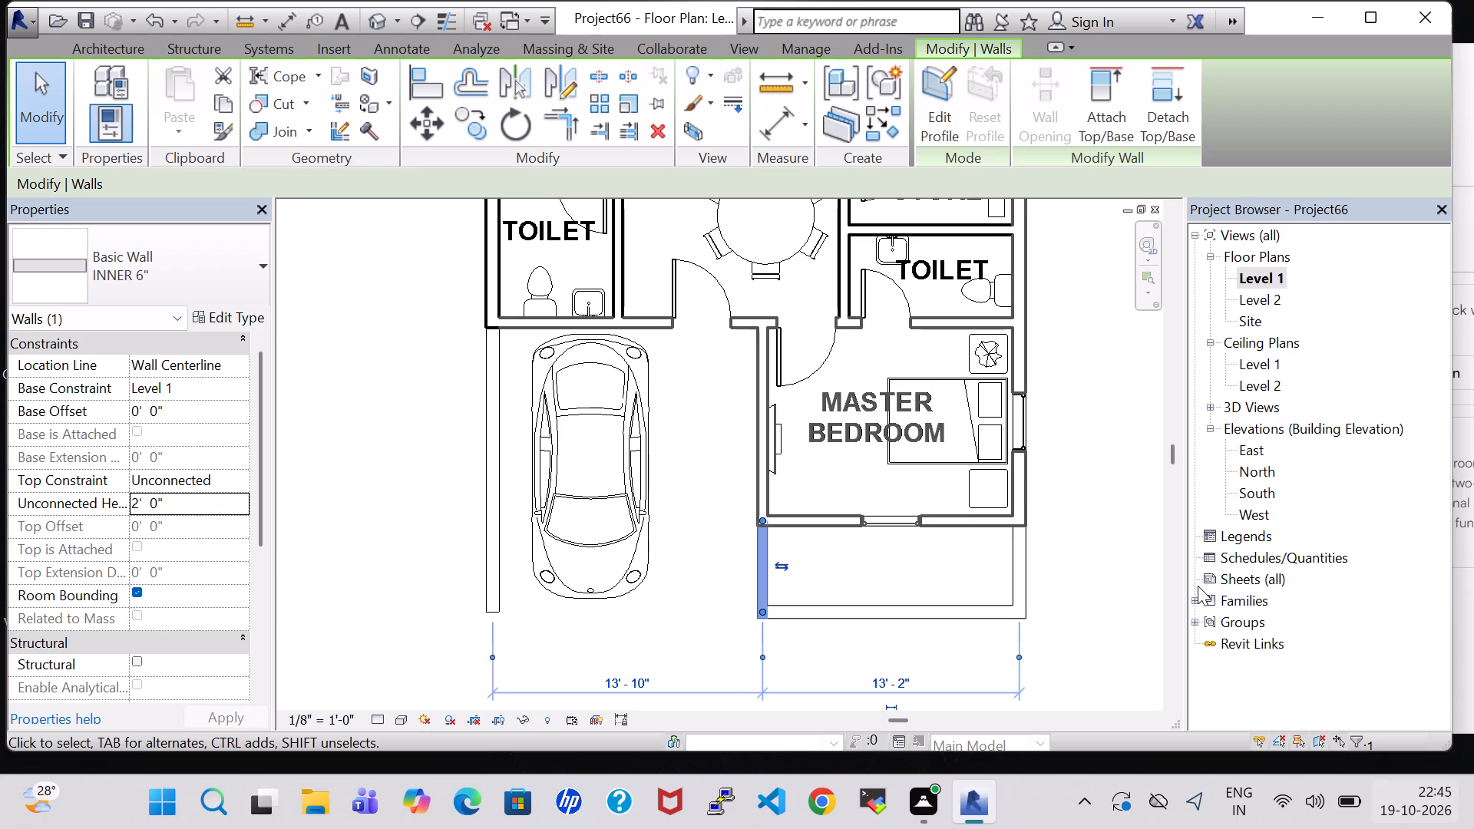
left_click(1112, 599)
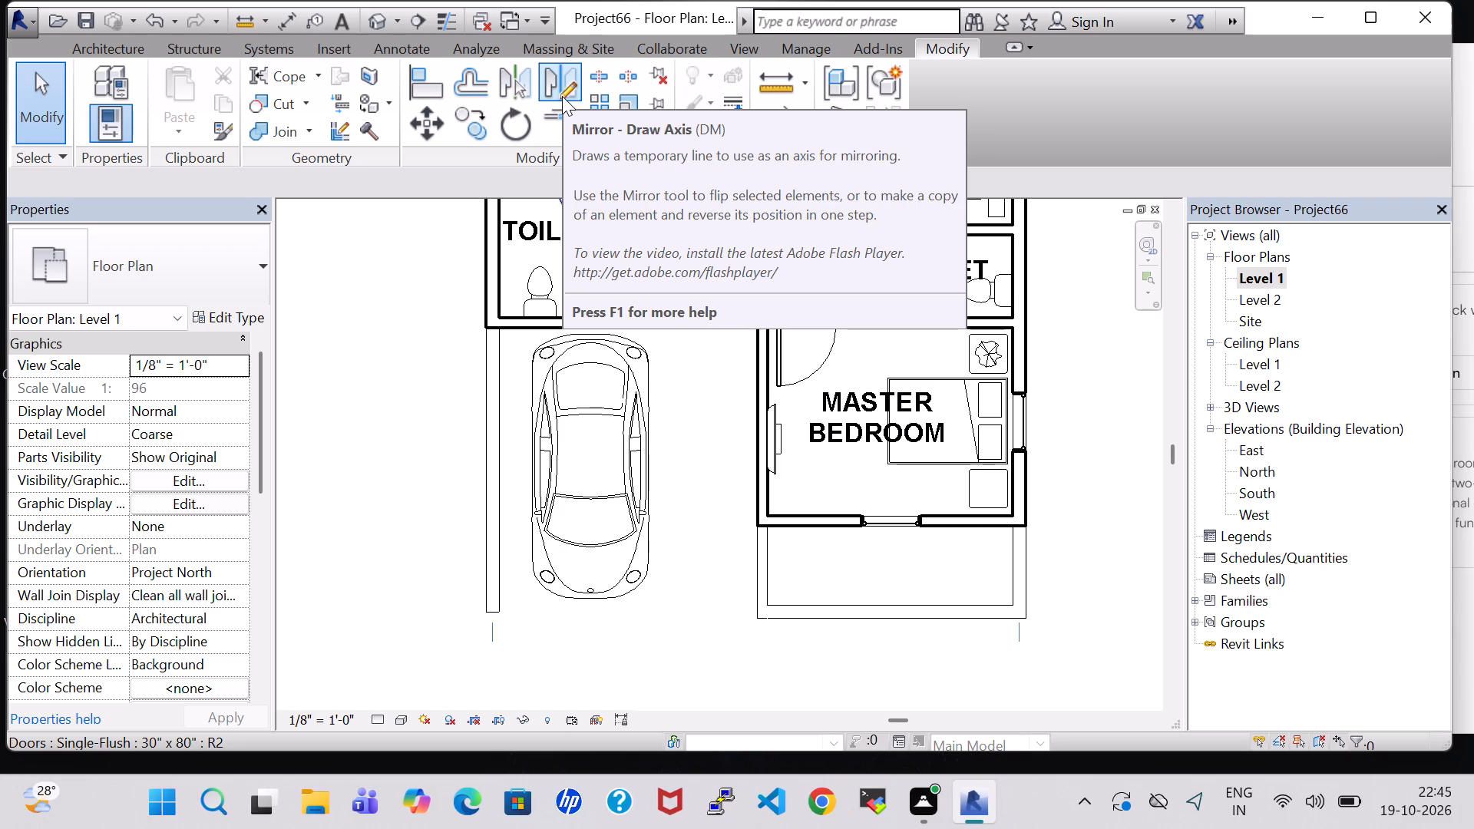
left_click(378, 346)
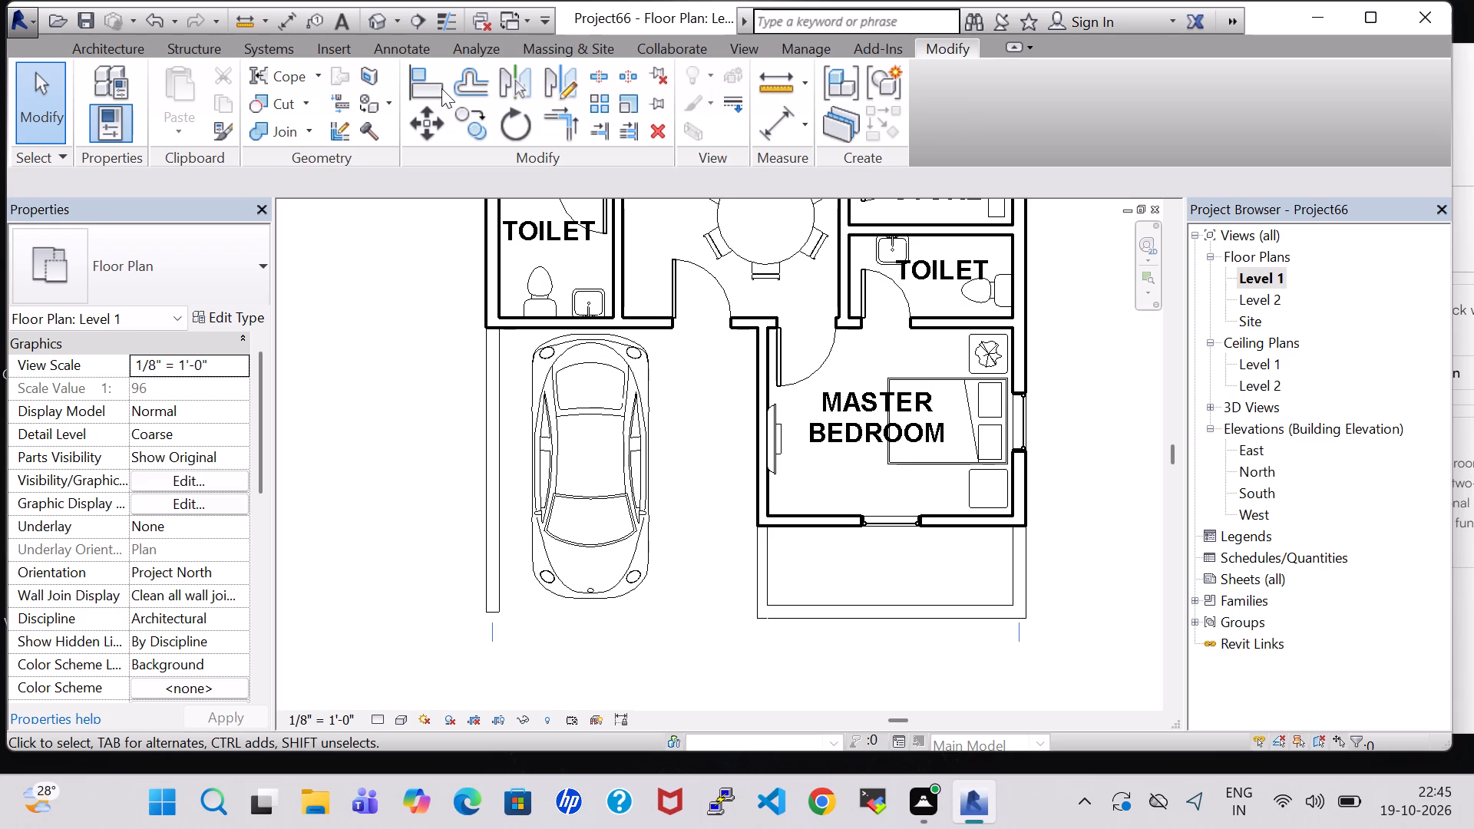
Sketch a Handrail - Rectangular railing path about 14' 7" long on the low west wall's centerline, from the toilet wall to its south end.
left_click(129, 58)
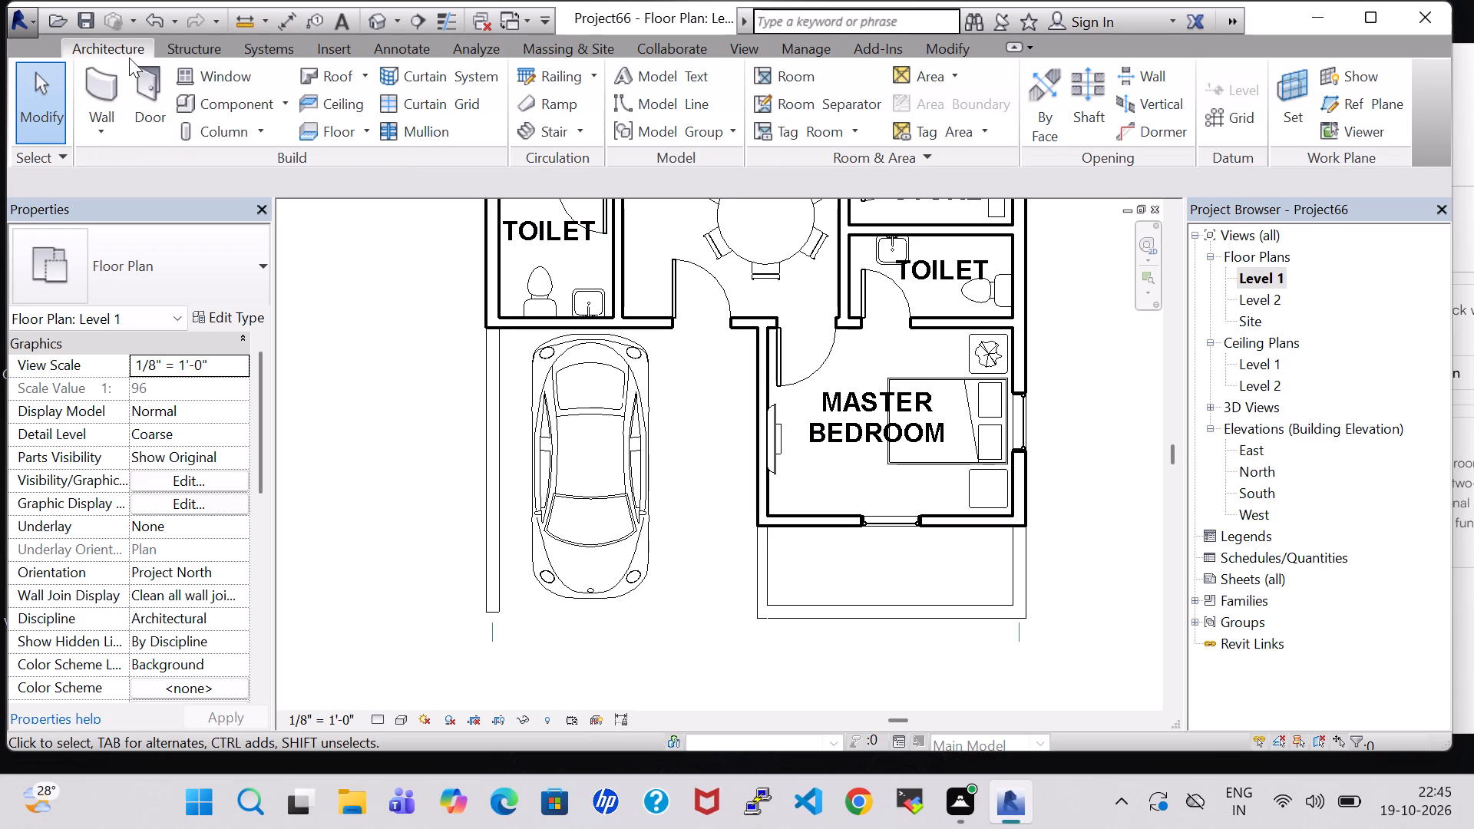
left_click(540, 66)
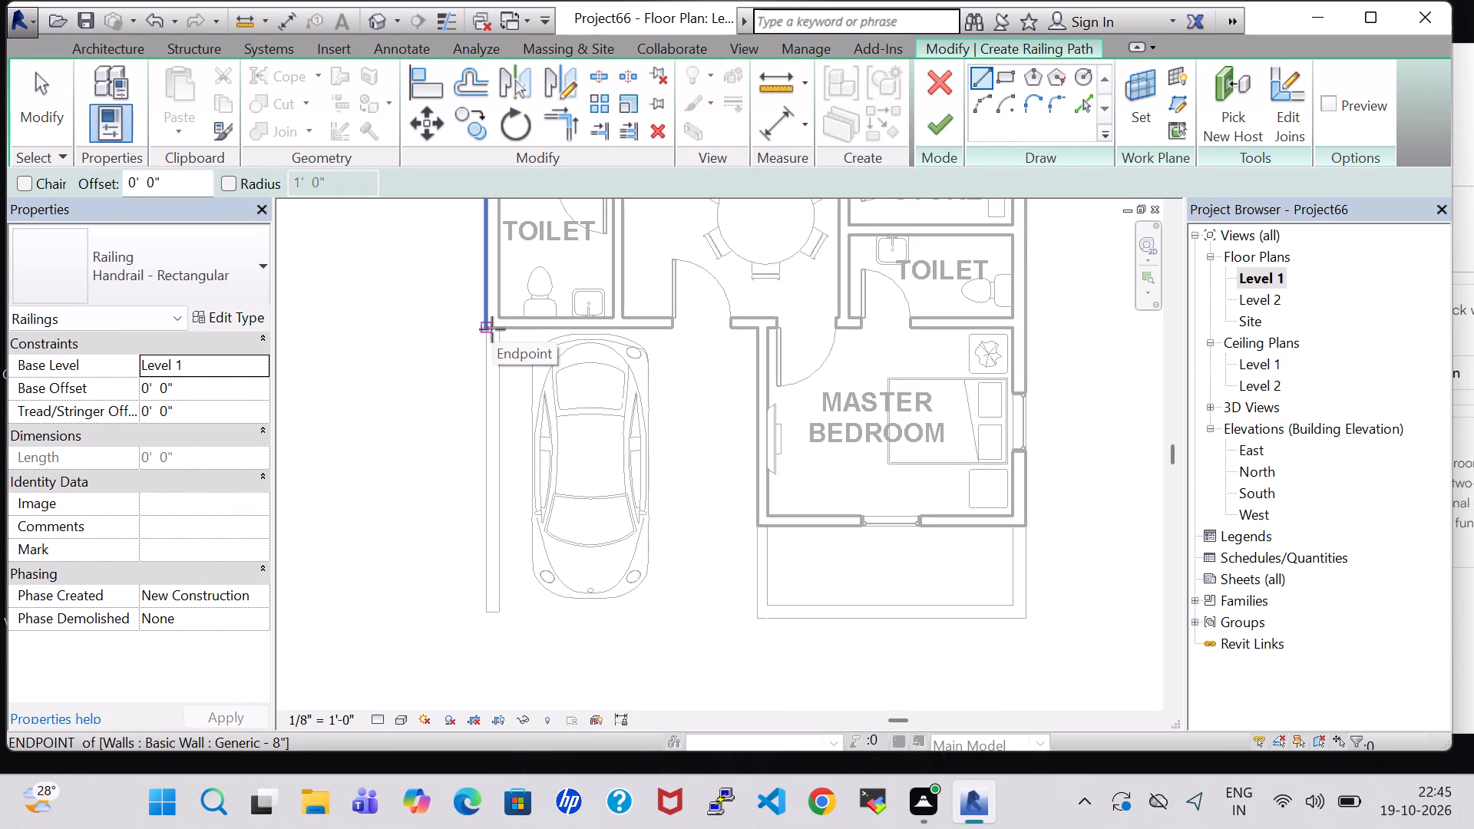
scroll(495, 335, "up", 4)
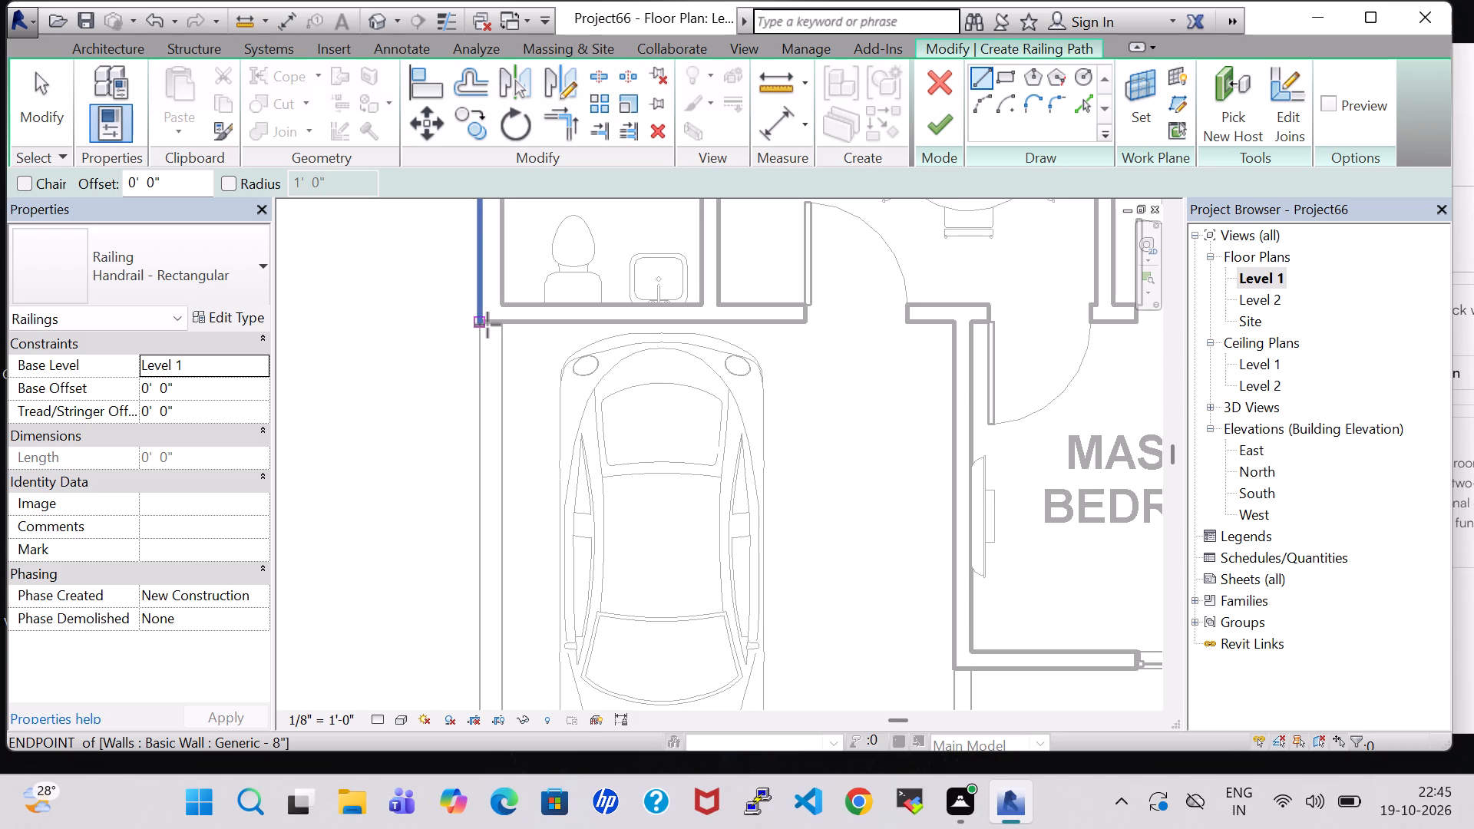
scroll(501, 329, "up", 3)
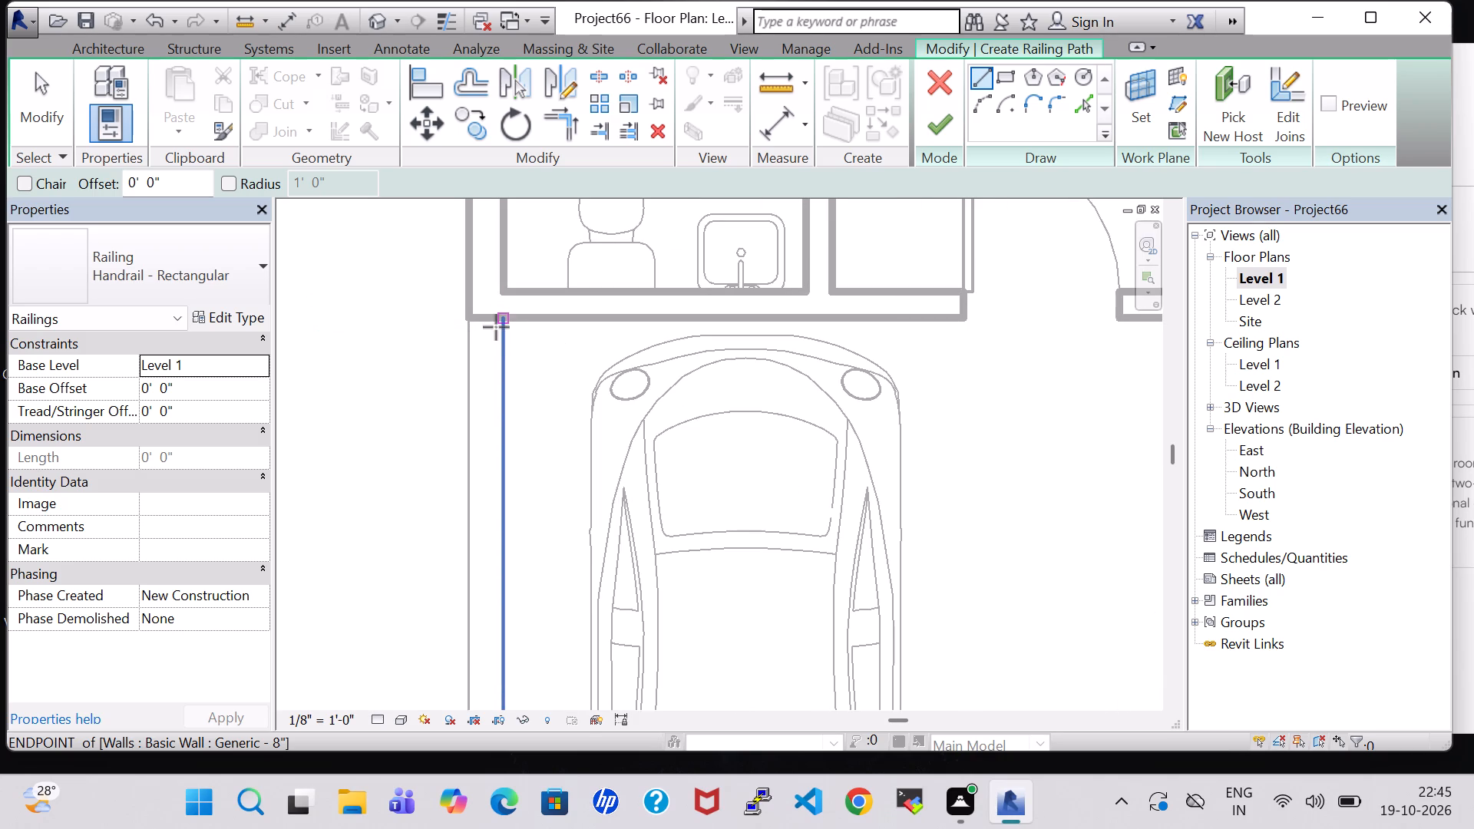
left_click(487, 319)
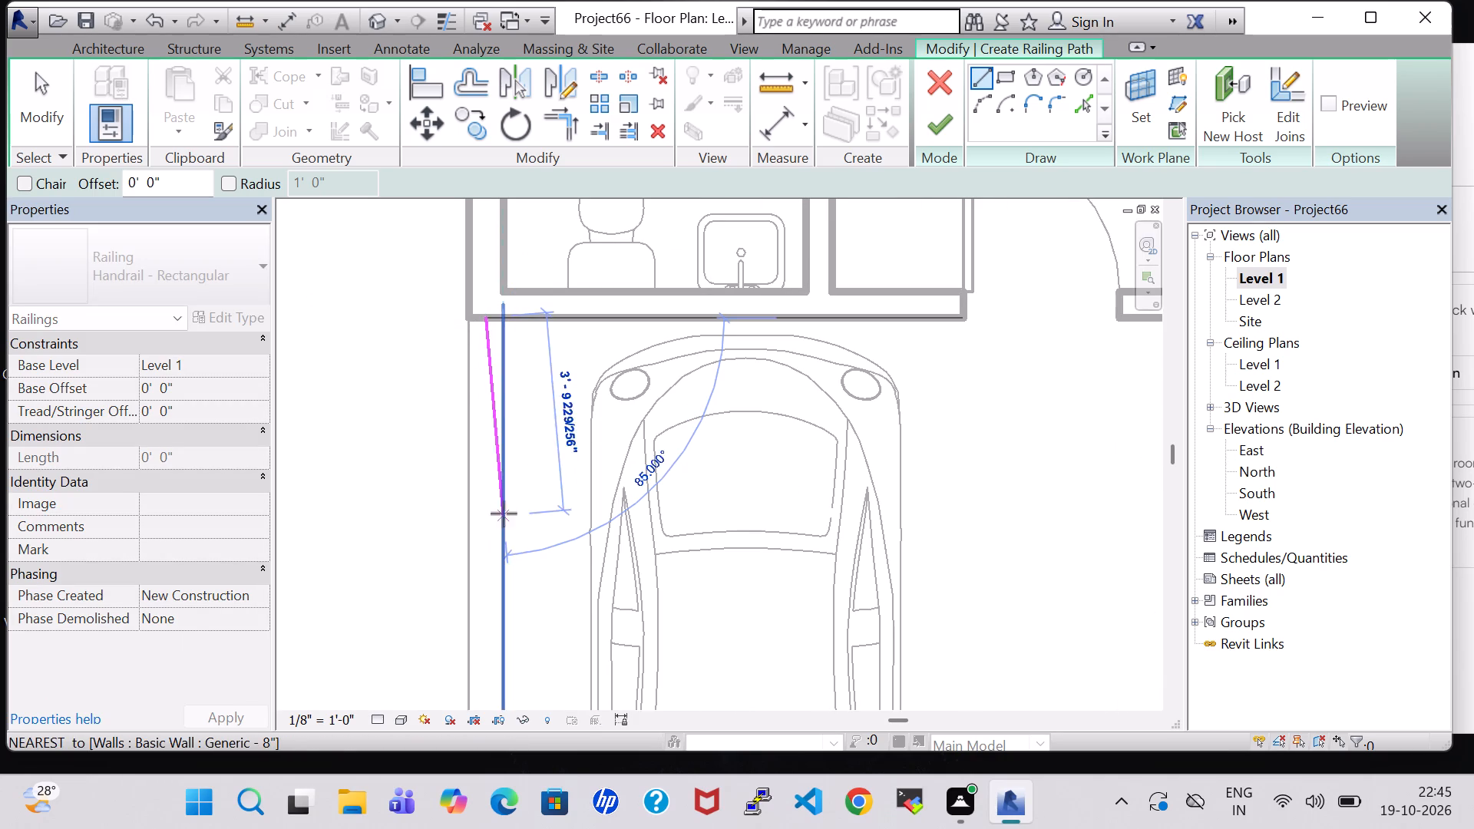
scroll(483, 484, "up", 1)
scroll(485, 490, "down", 4)
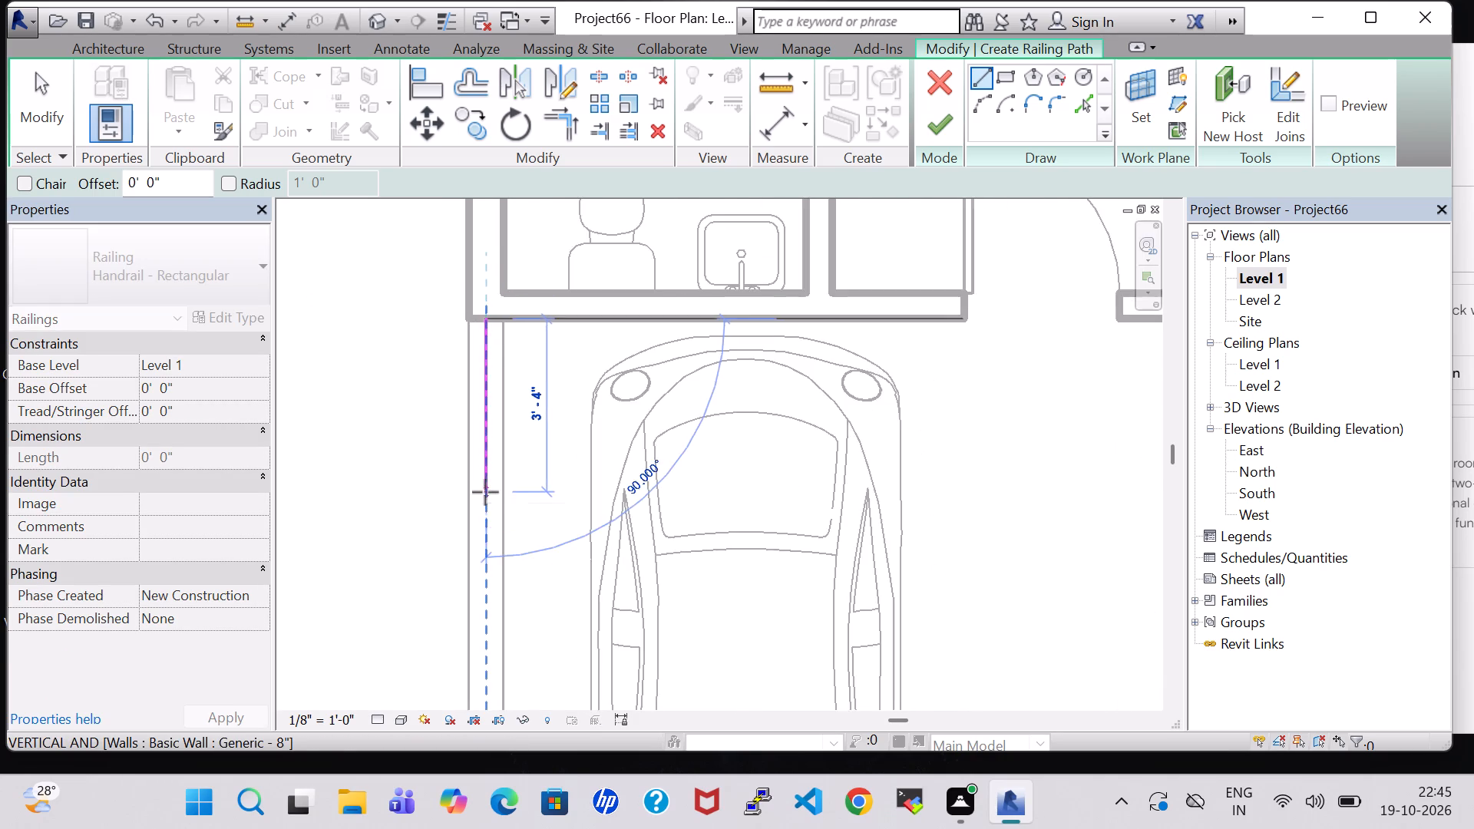
middle_click(485, 492)
middle_click(482, 395)
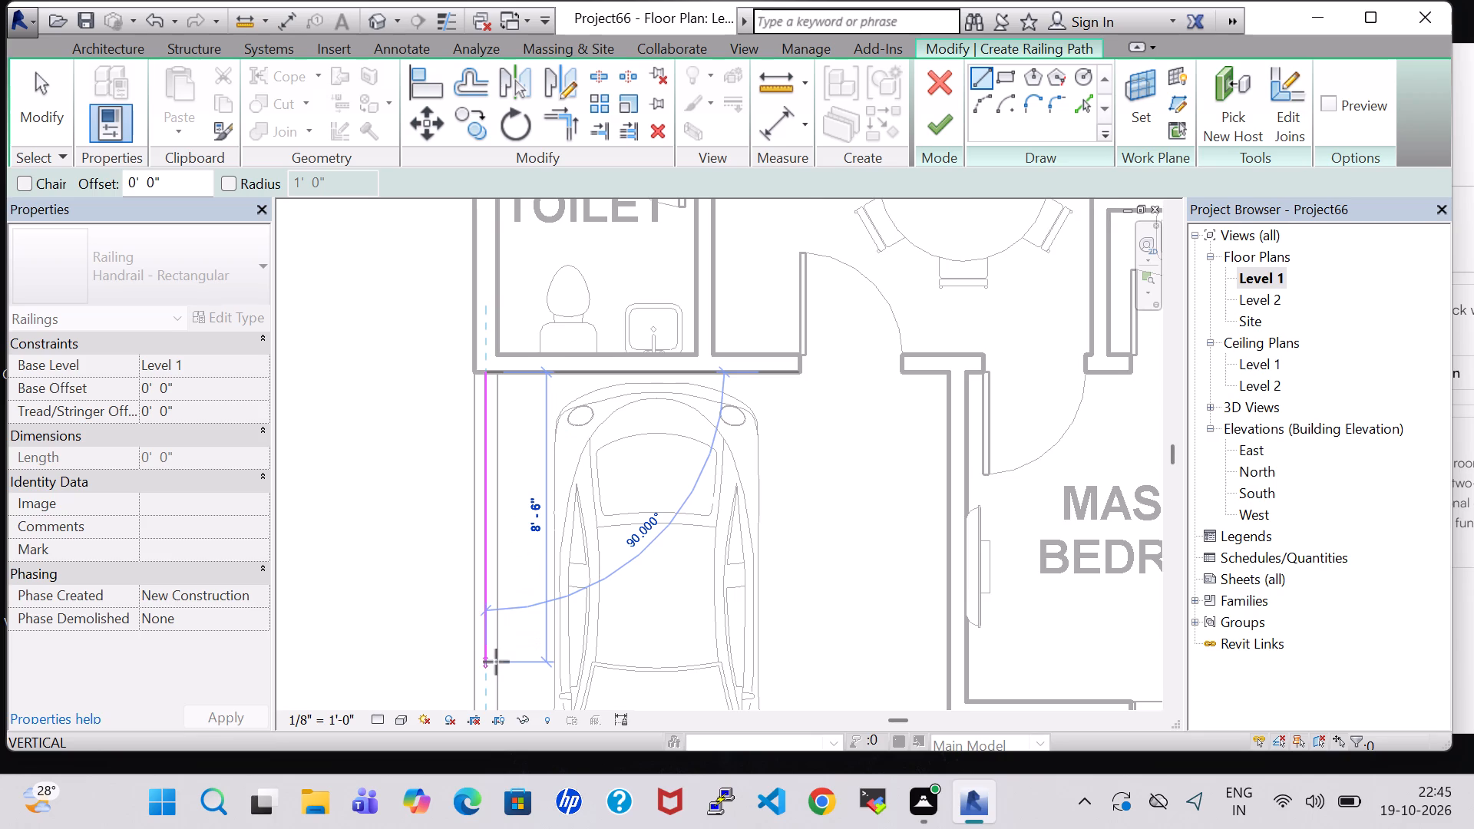
scroll(496, 662, "down", 3)
middle_click(496, 662)
middle_click(508, 533)
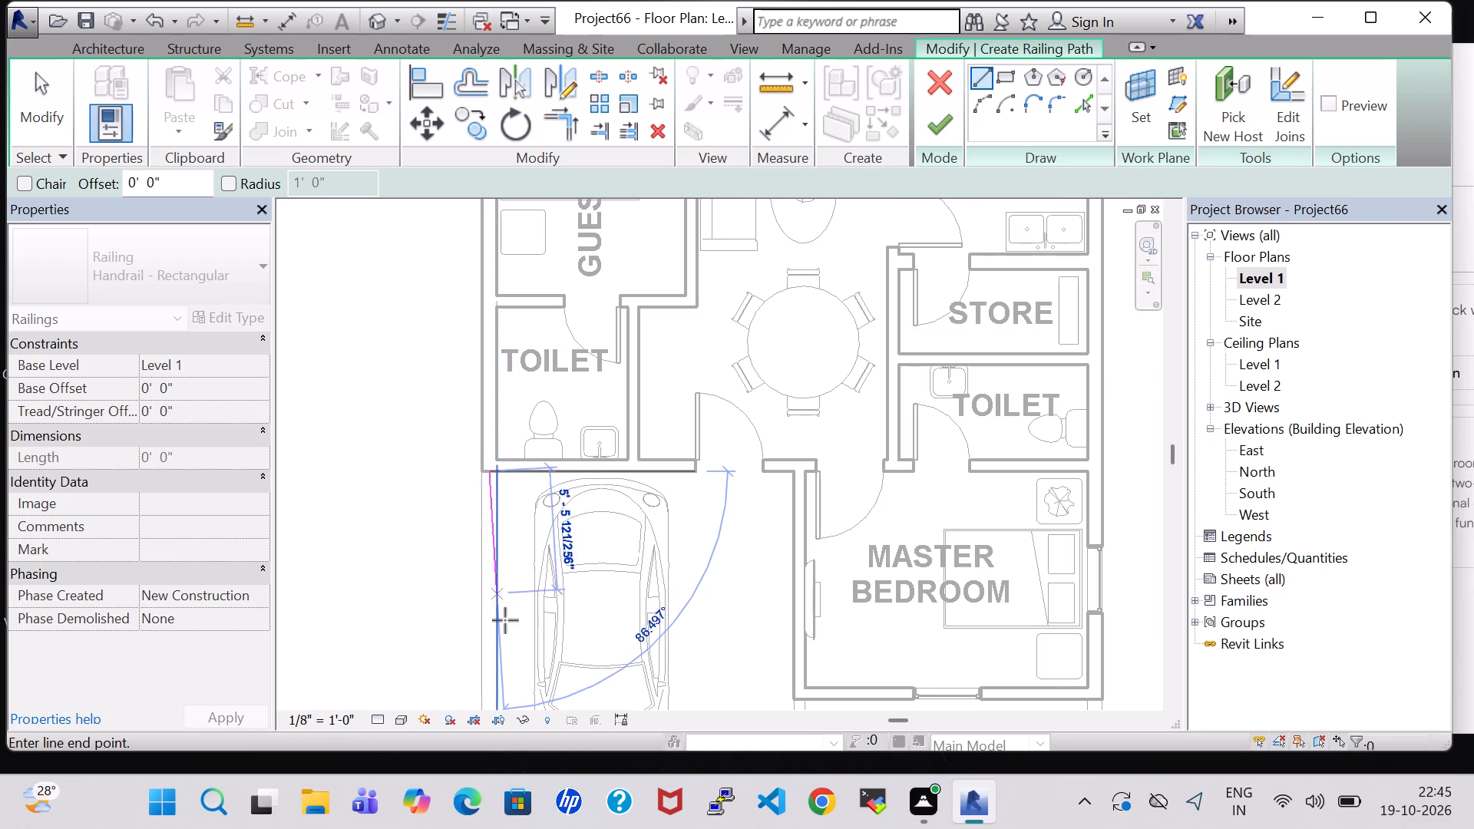
middle_click(500, 664)
middle_click_drag(500, 664, 500, 590)
scroll(570, 527, "up", 10)
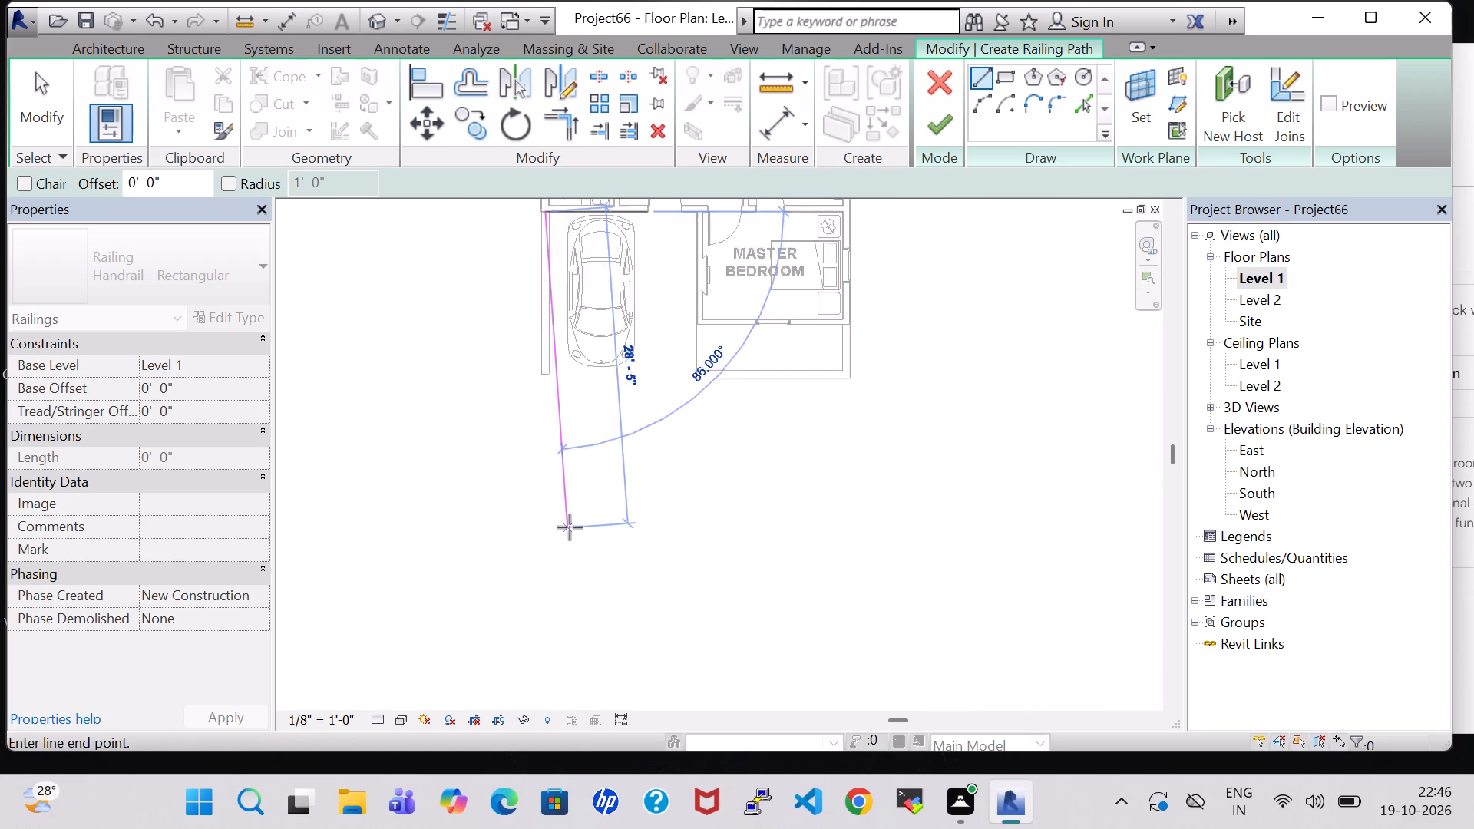
scroll(570, 527, "up", 1)
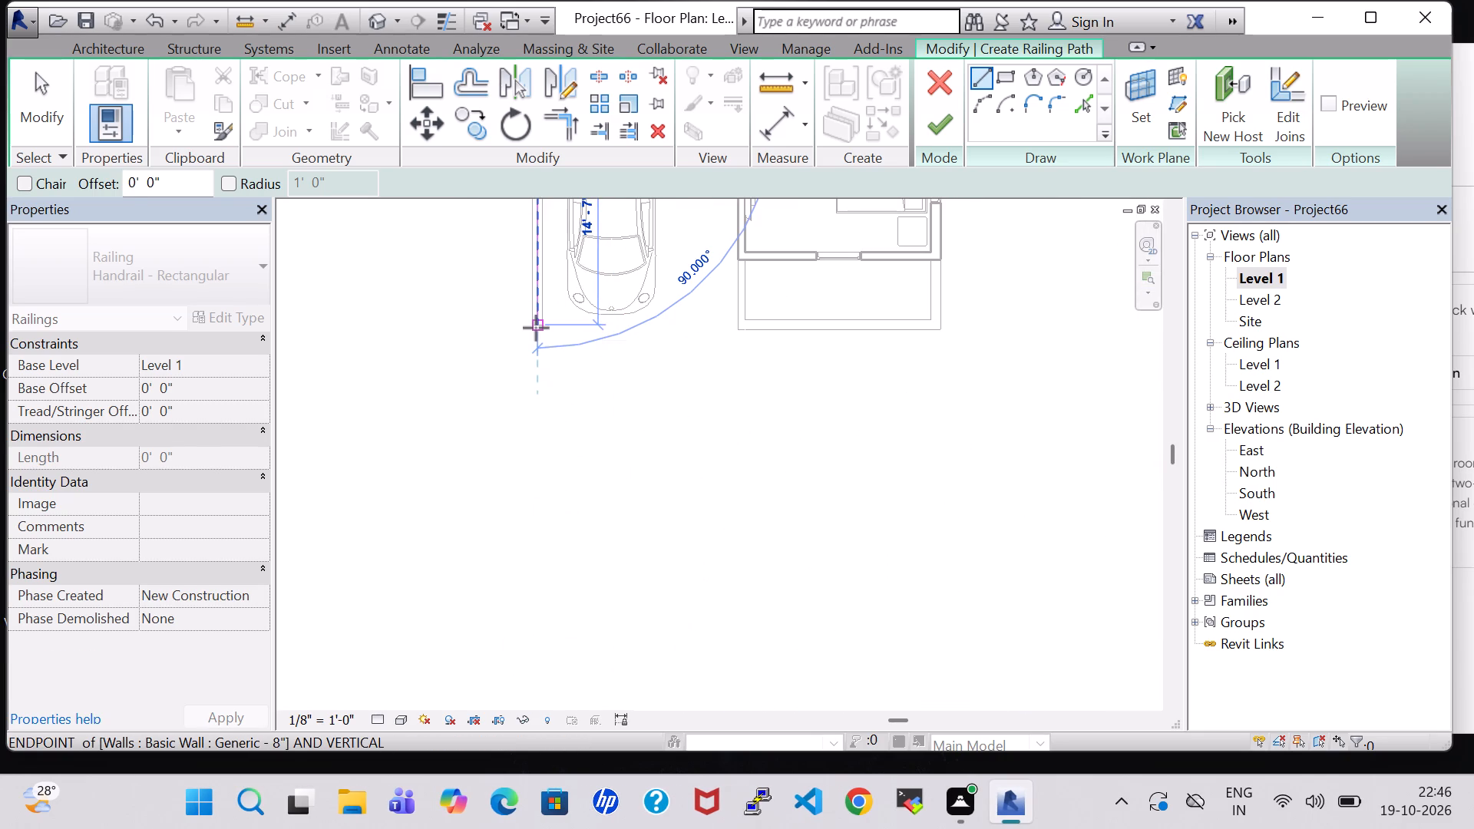
left_click(536, 328)
key("Escape")
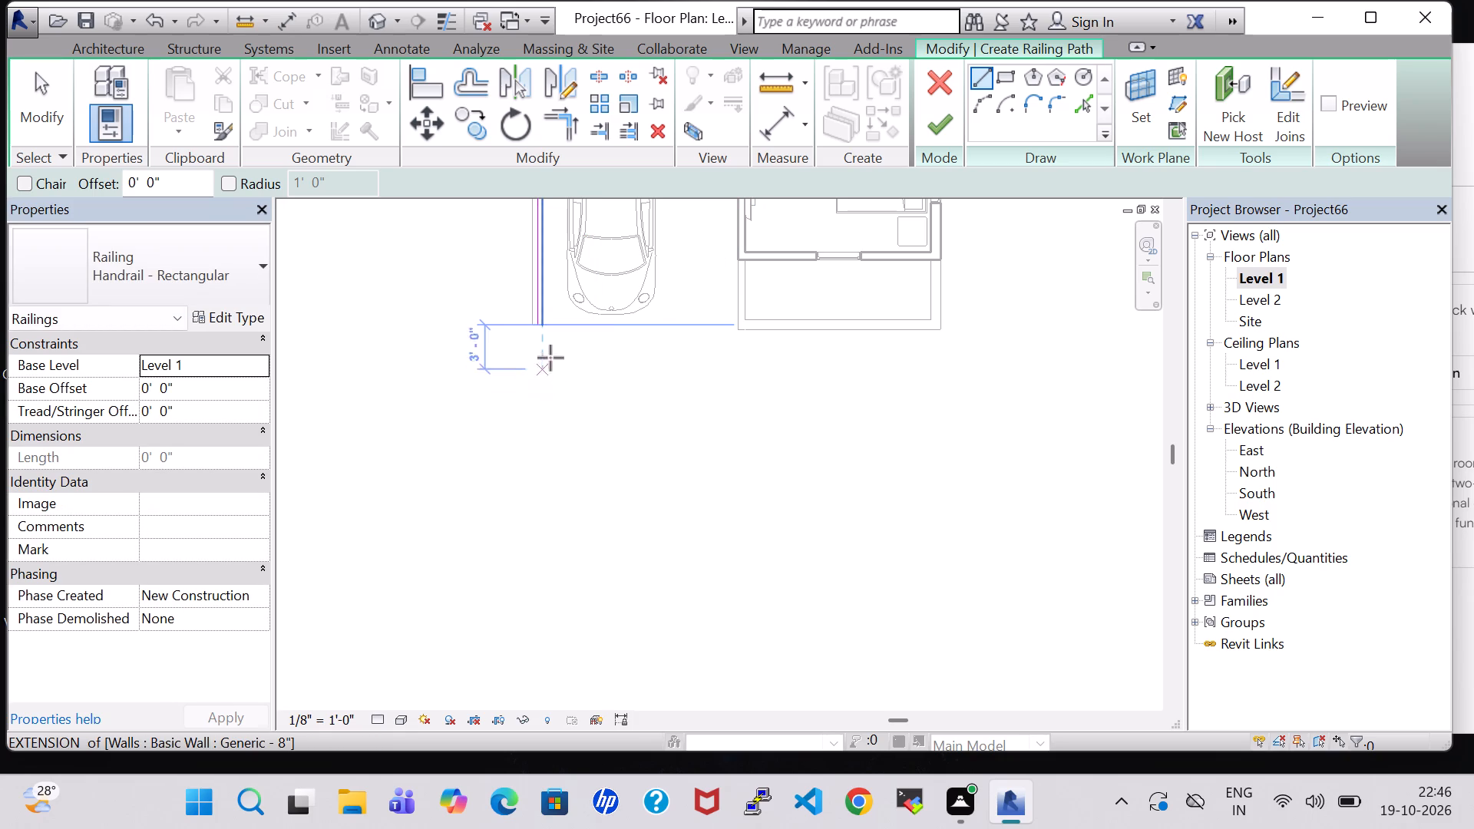
key("Escape")
Check the sketched path line on the low west wall and finish the car porch railing.
left_click(540, 293)
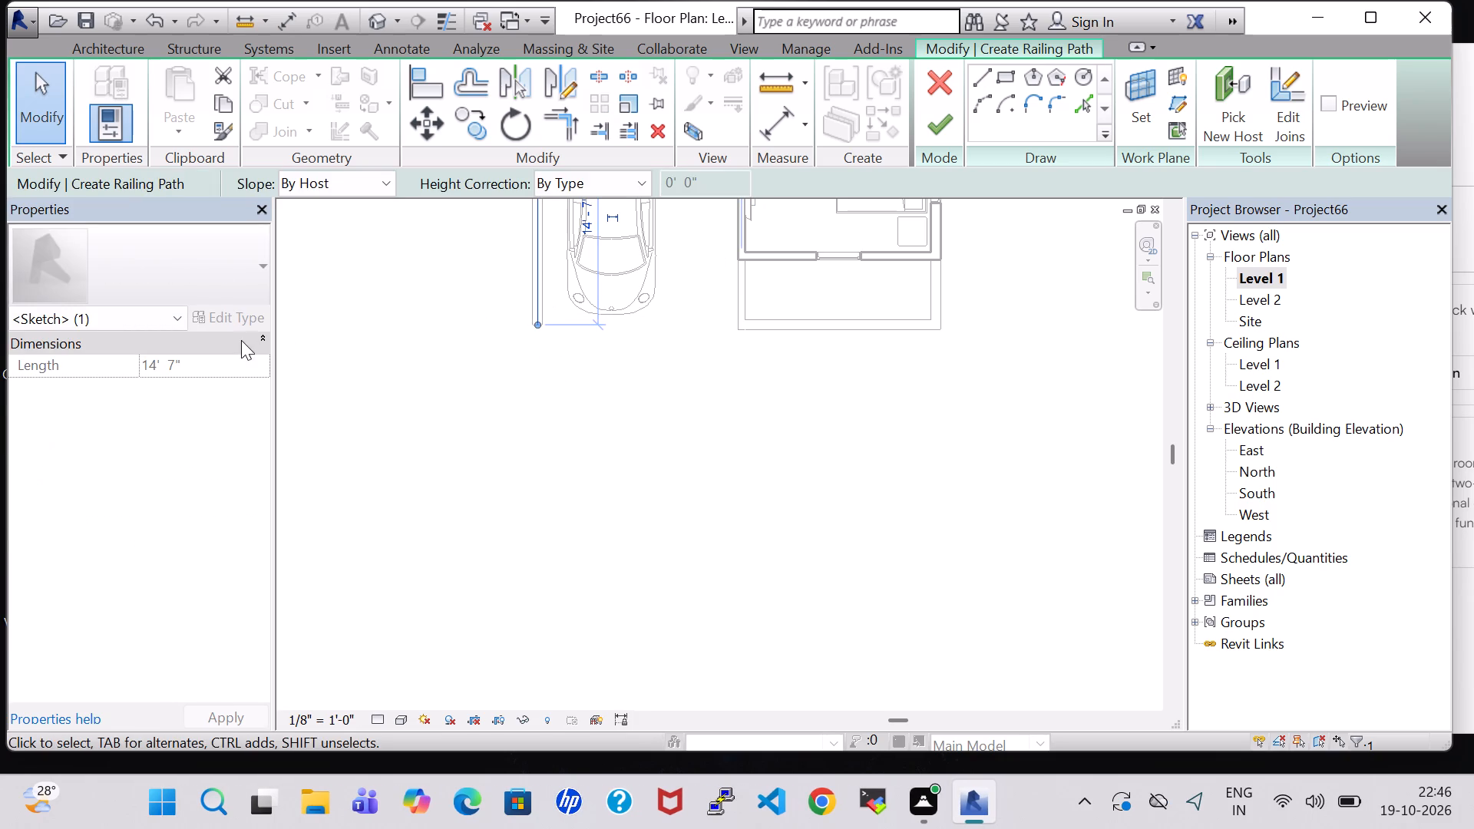
left_click(594, 396)
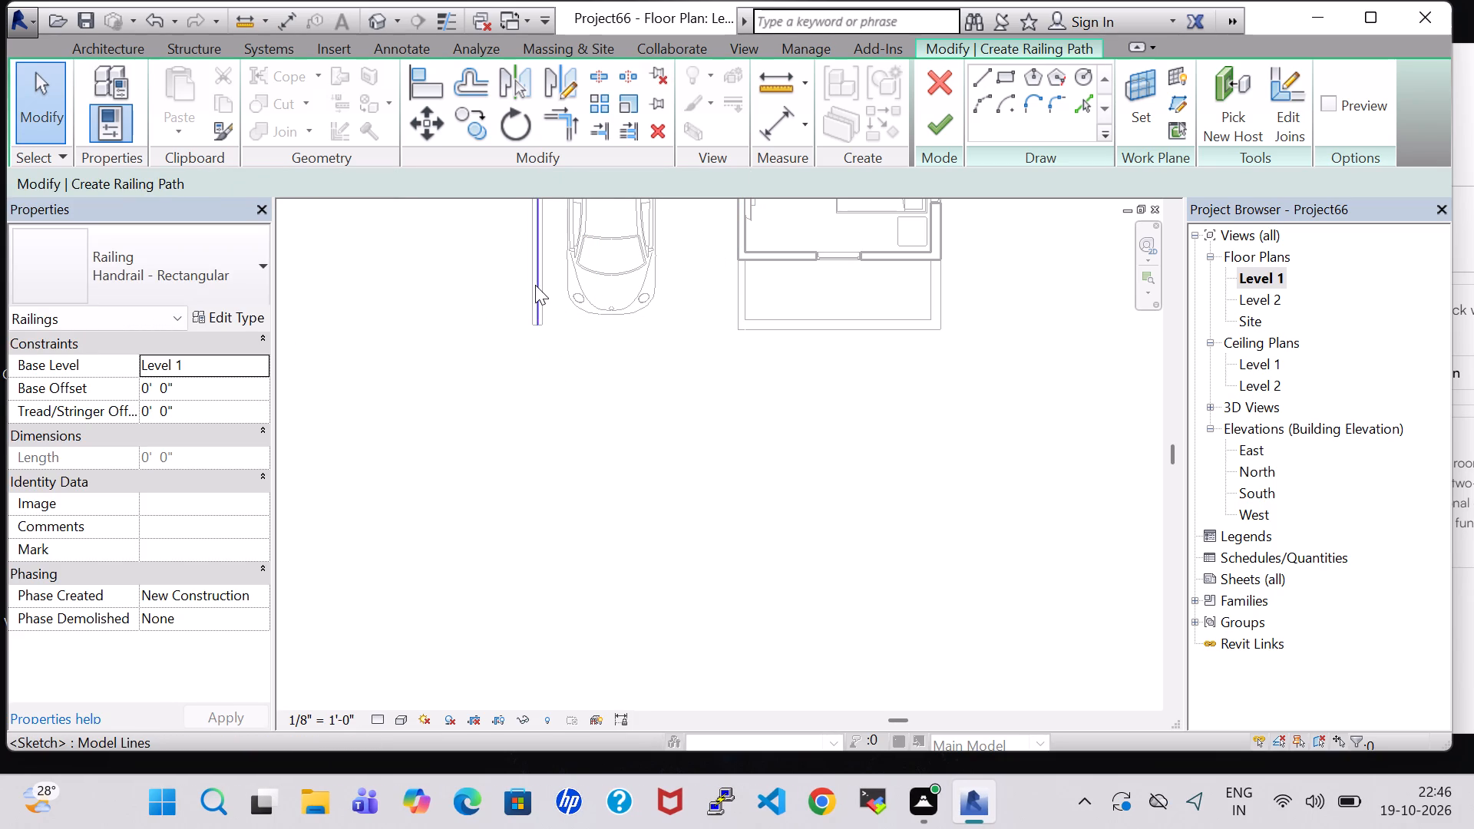
left_click(540, 286)
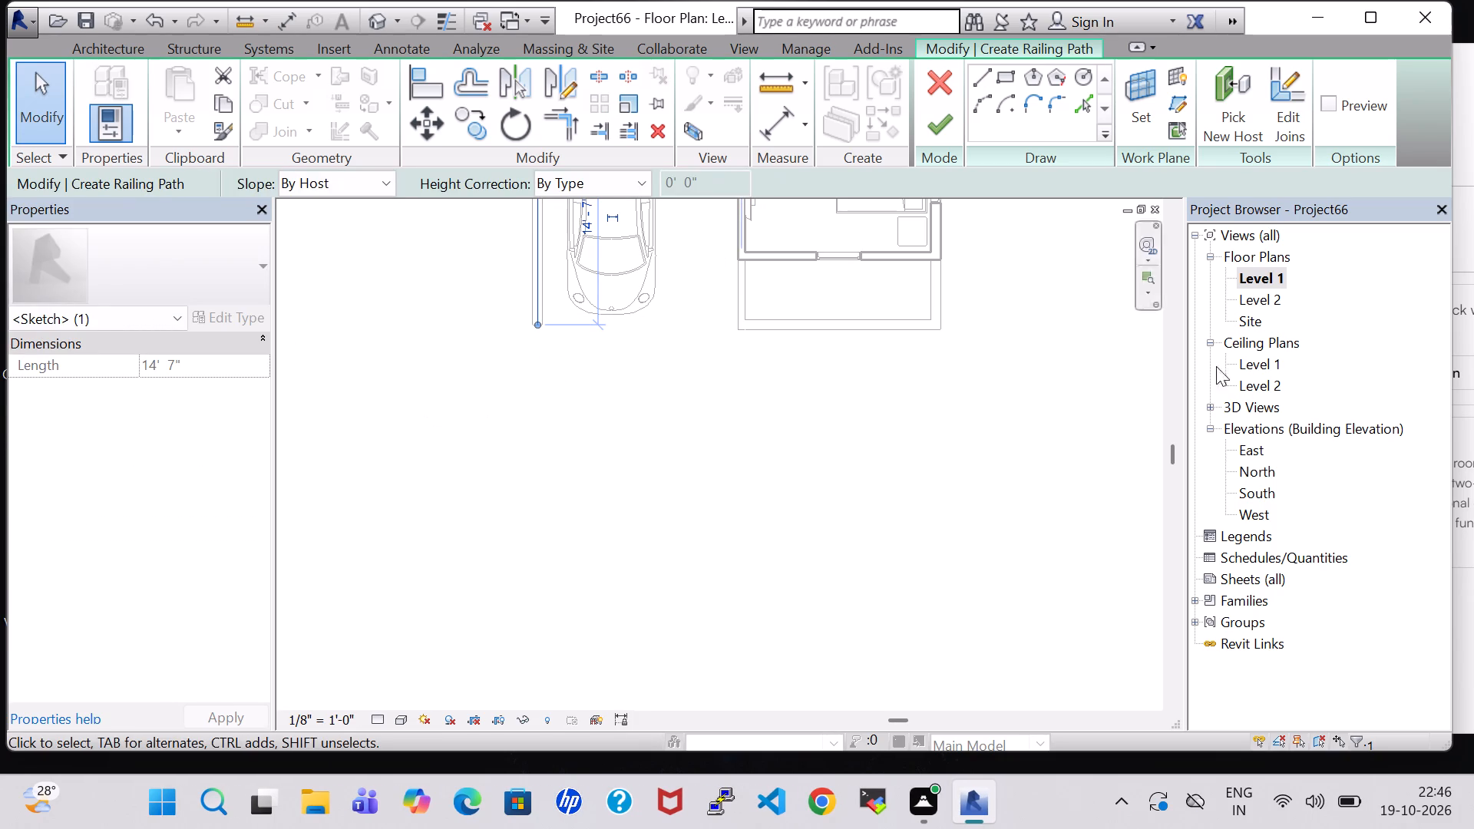
triple_click(1172, 210)
left_click(1172, 210)
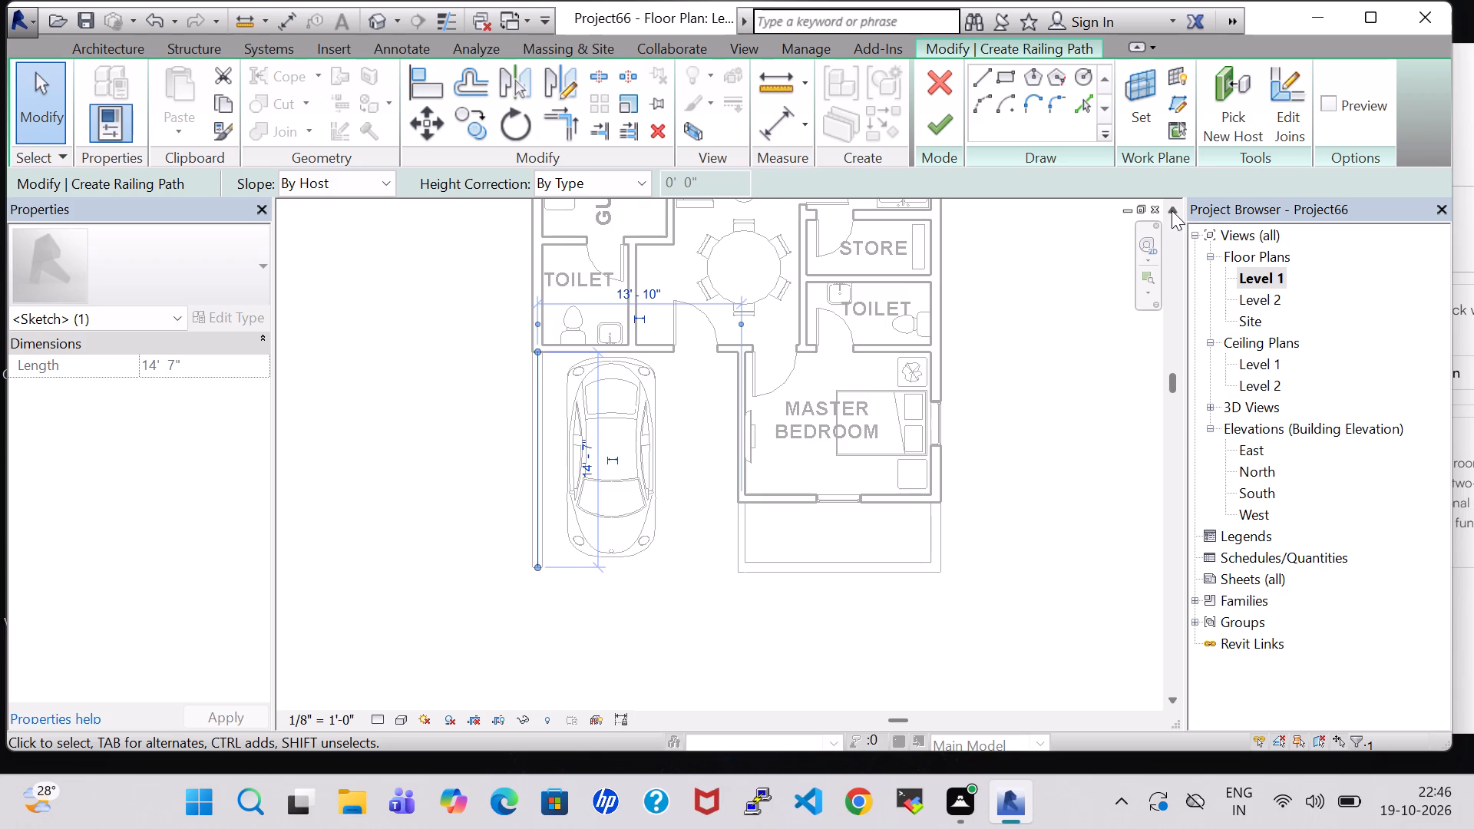
left_click(416, 387)
scroll(496, 397, "up", 8)
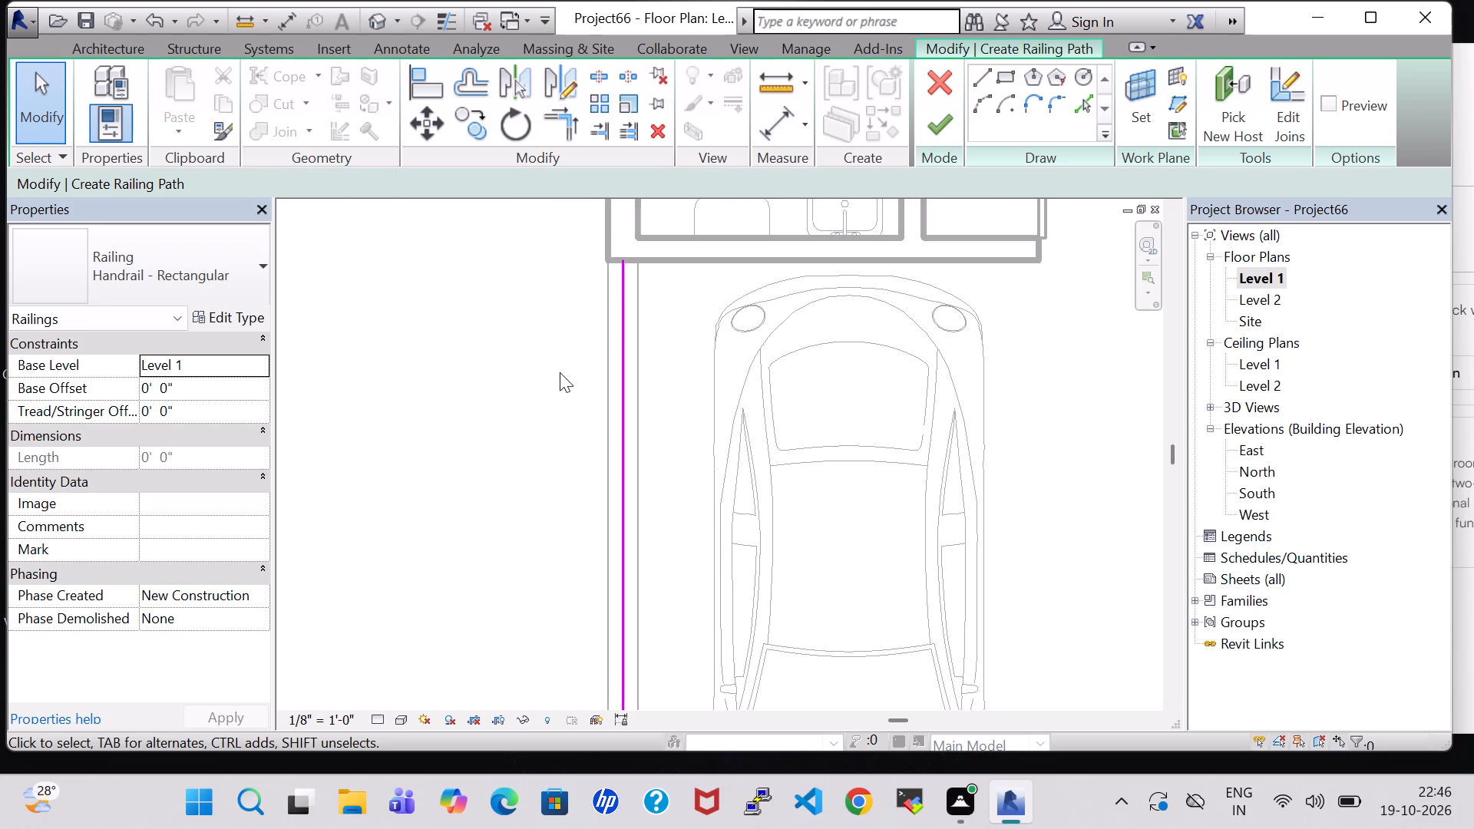
left_click(622, 371)
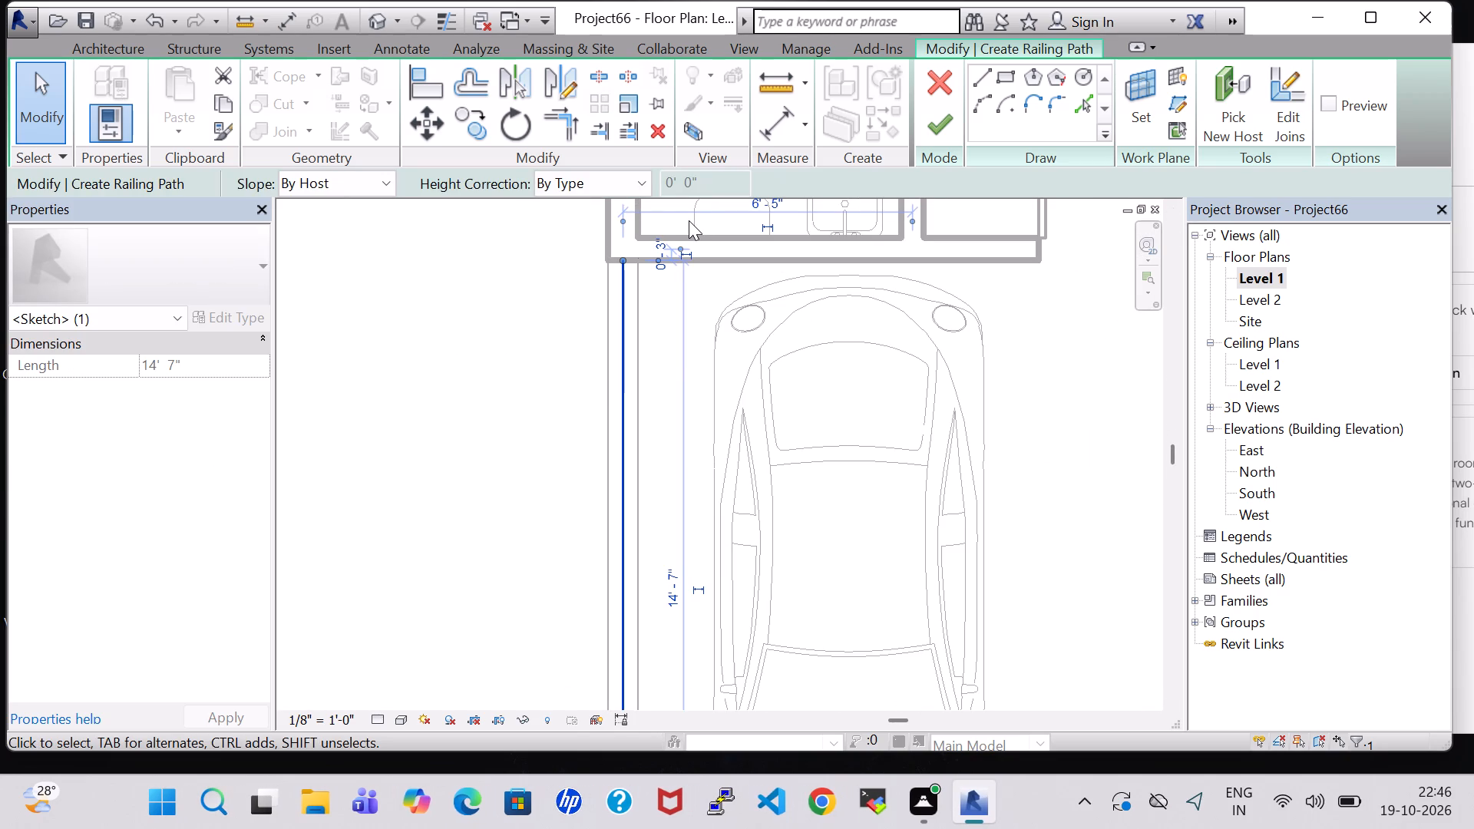
left_click(934, 121)
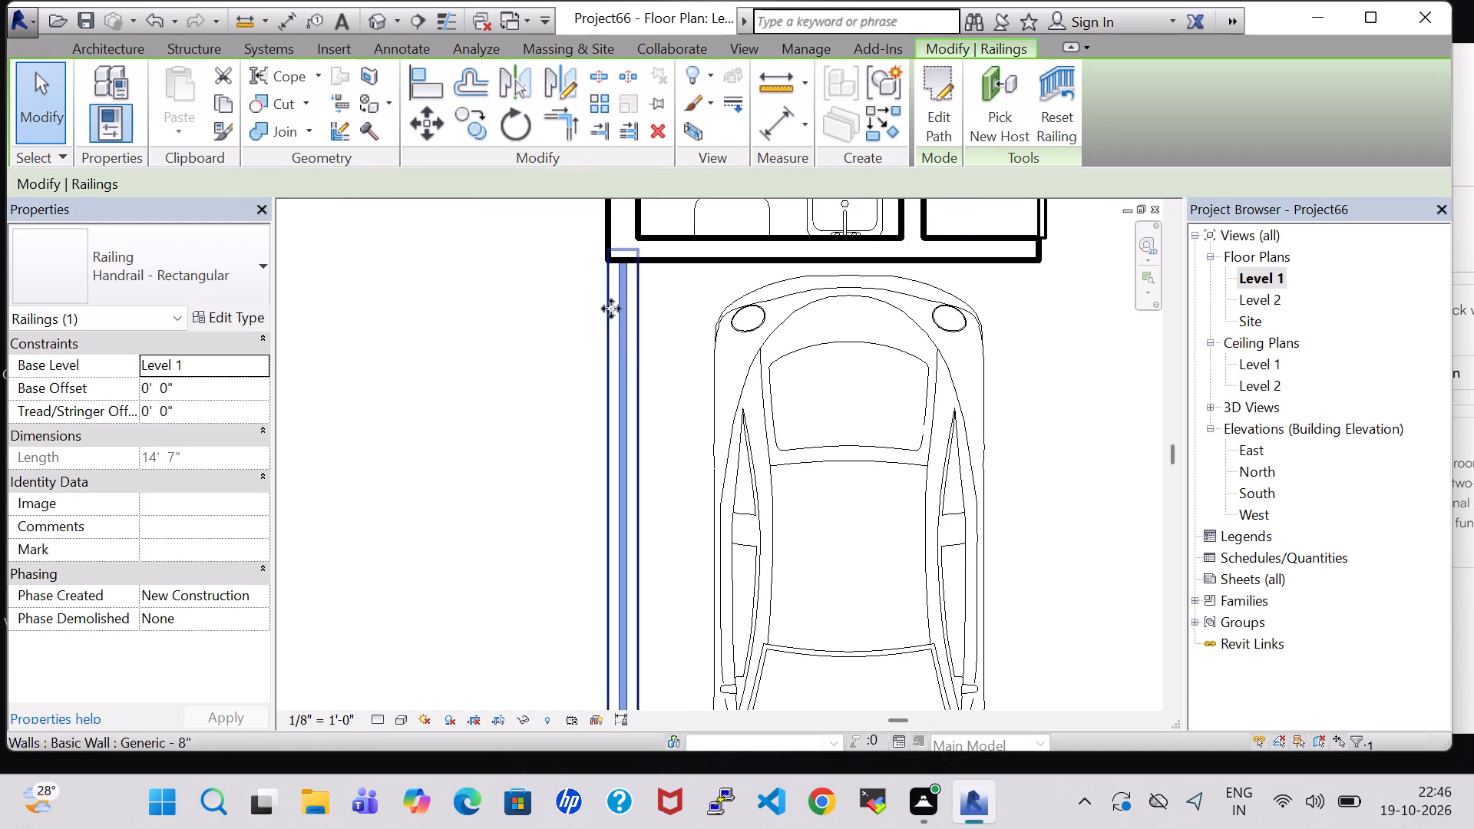
Change the car porch railing's type to Glass Panel - Bottom Fill.
left_click(177, 253)
left_click(208, 365)
left_click(221, 250)
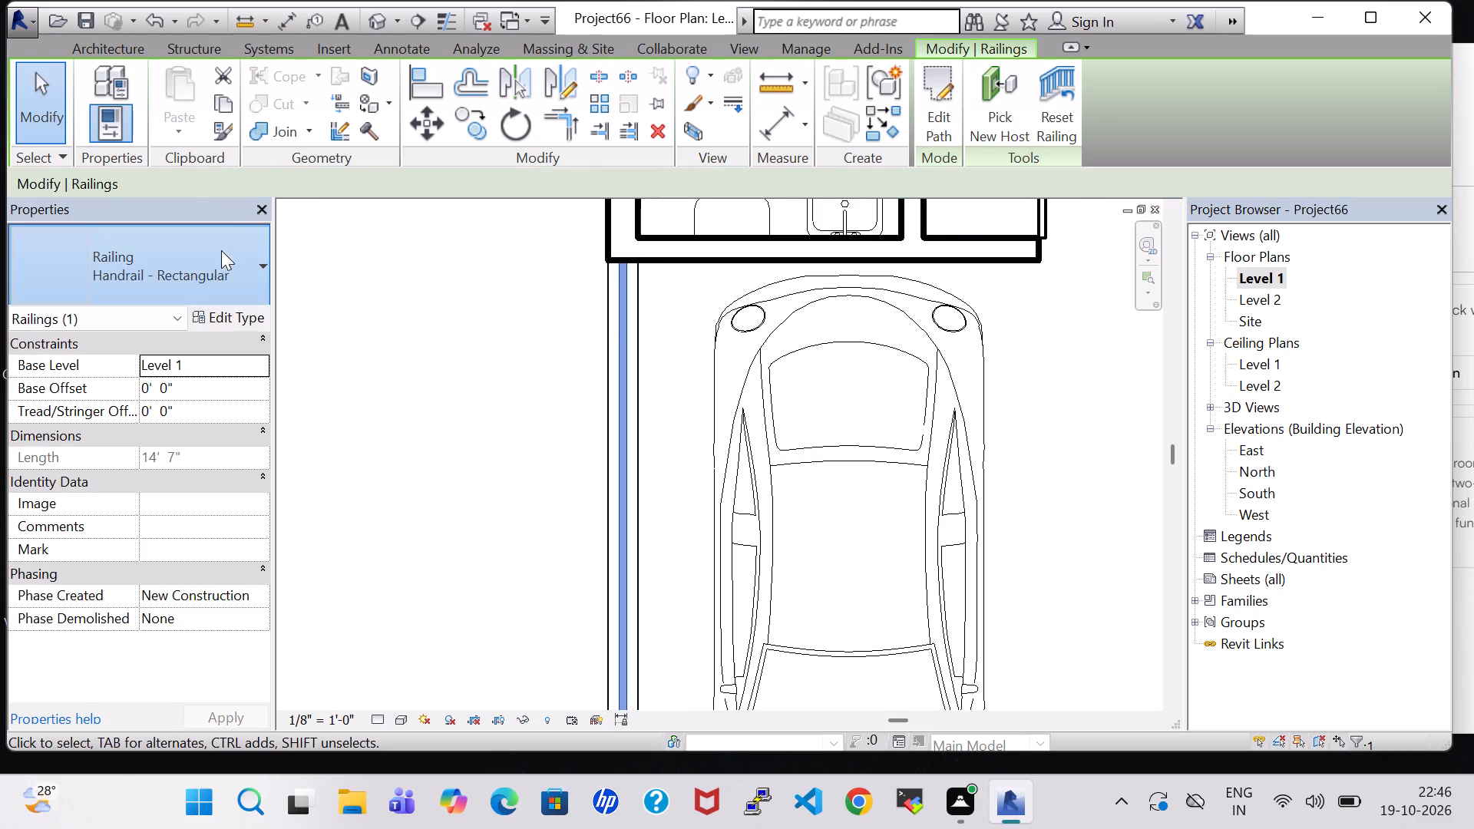
left_click(193, 374)
left_click(459, 344)
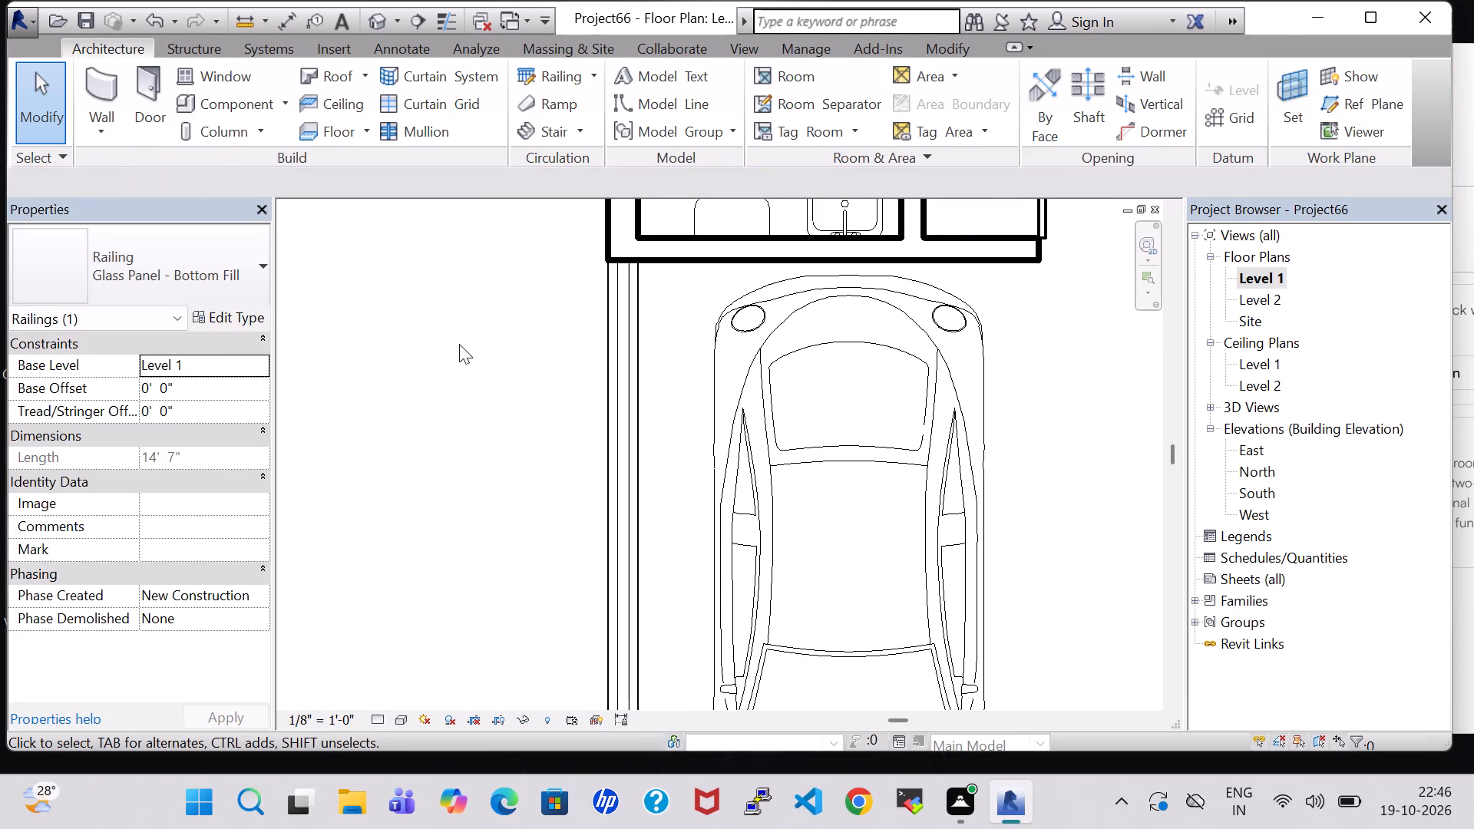
Set the base offset of the car porch railing to 2' 0".
left_click(615, 425)
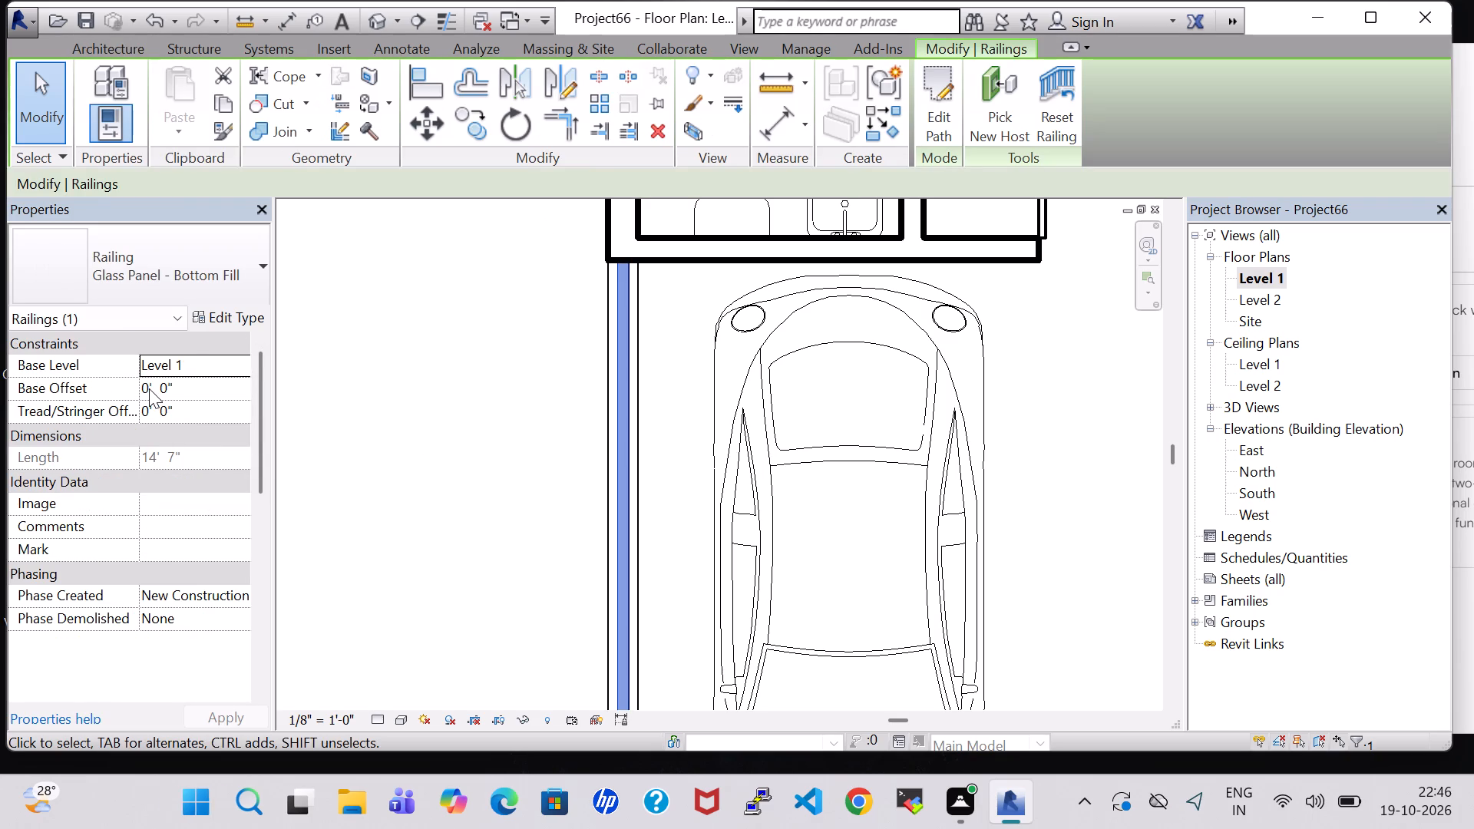
double_click(149, 388)
key("BackSpace")
key("2")
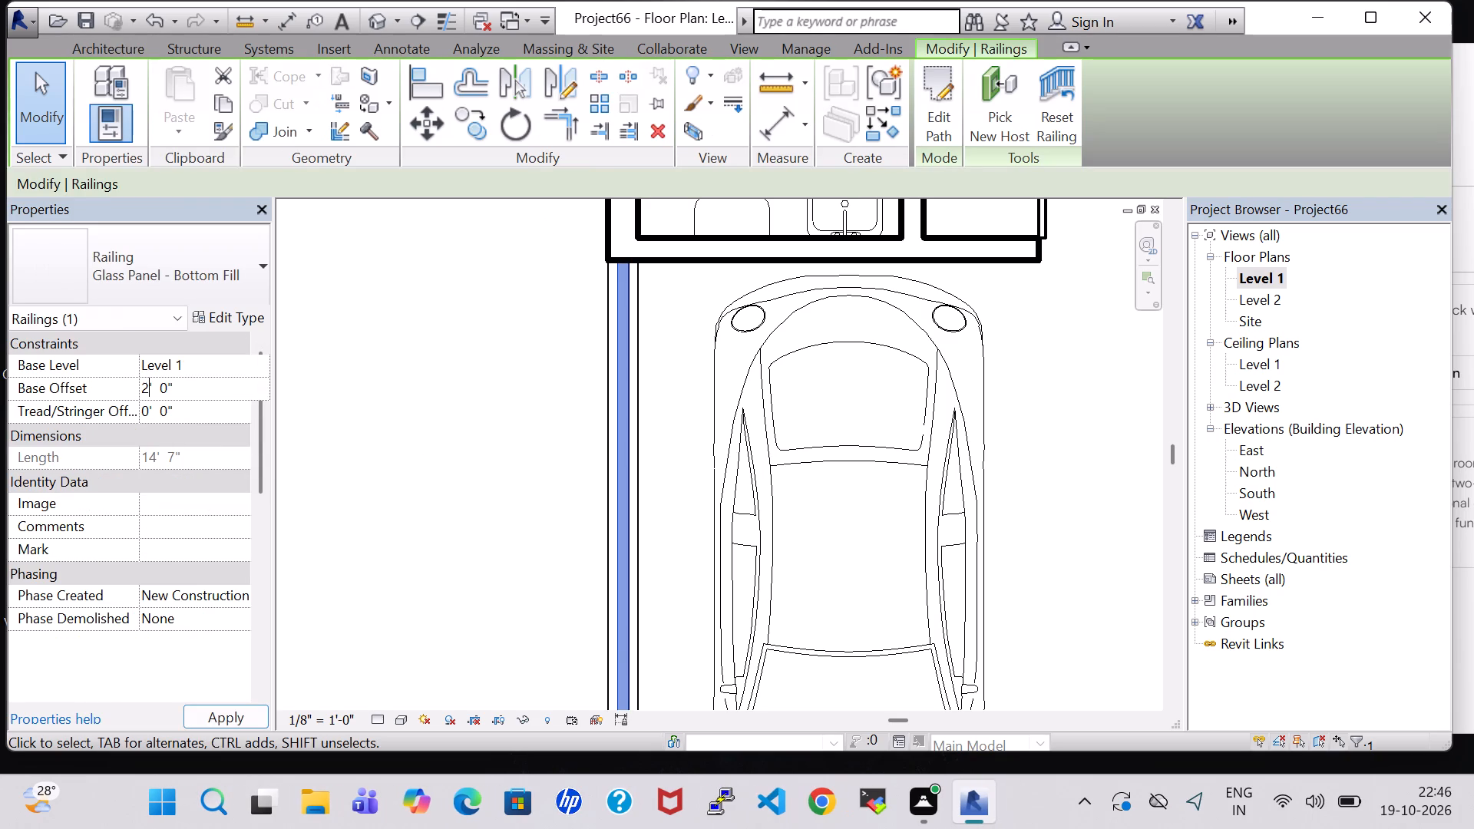
left_click(464, 486)
Examine the car porch railing and low walls in the 3D view, including from the front.
scroll(822, 443, "down", 4)
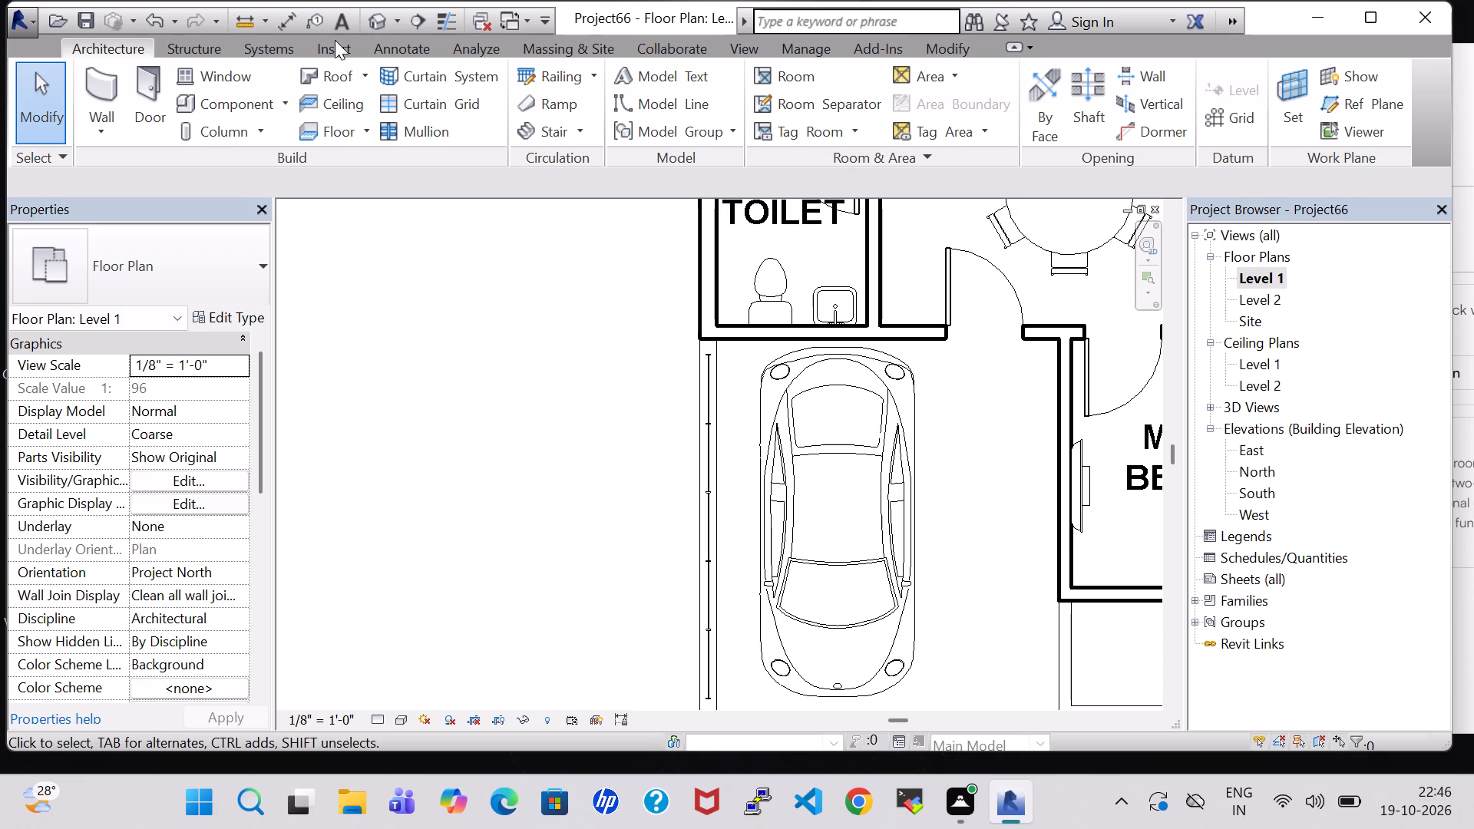
left_click(378, 17)
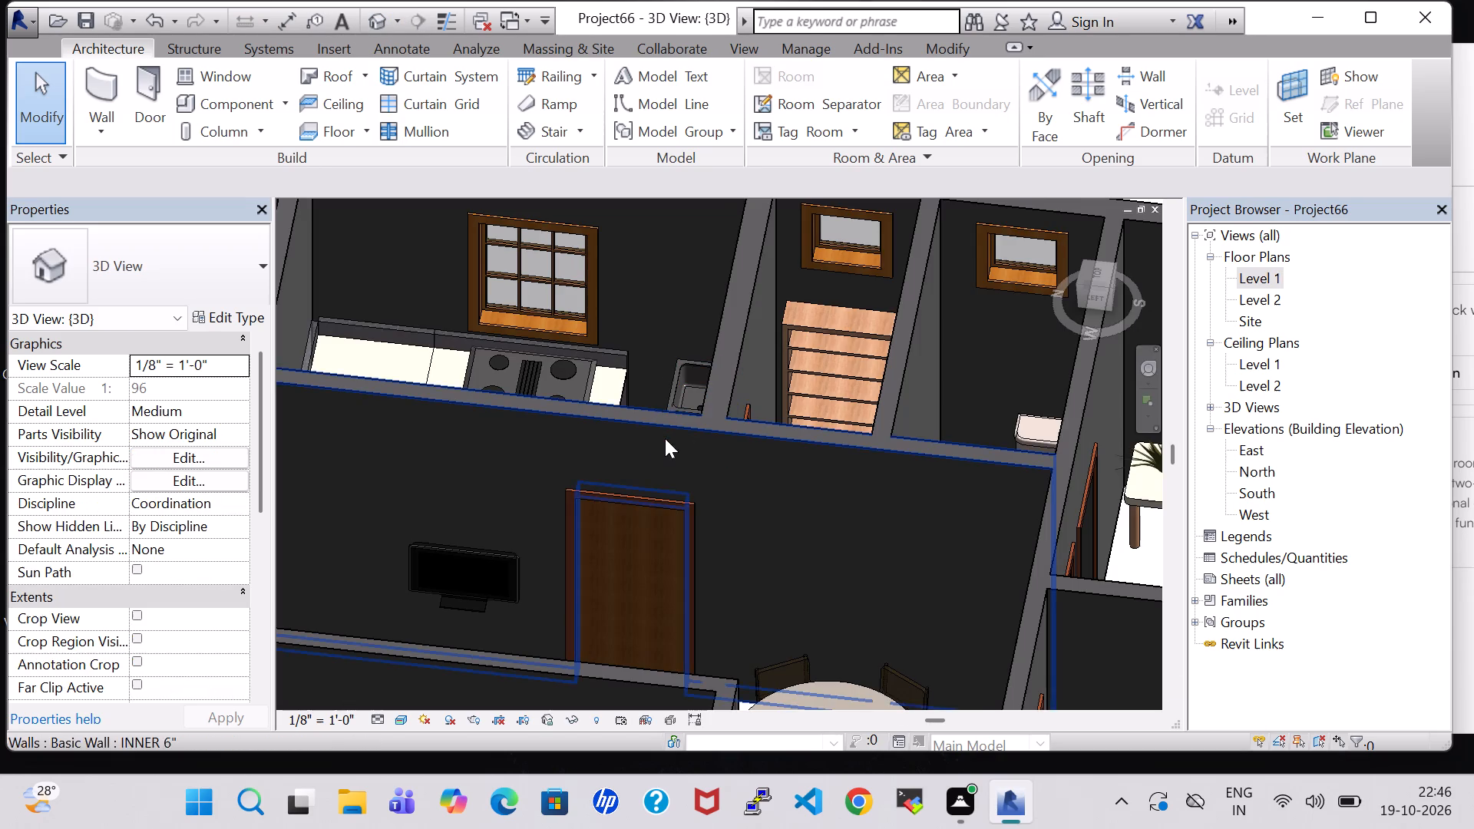
scroll(677, 449, "down", 9)
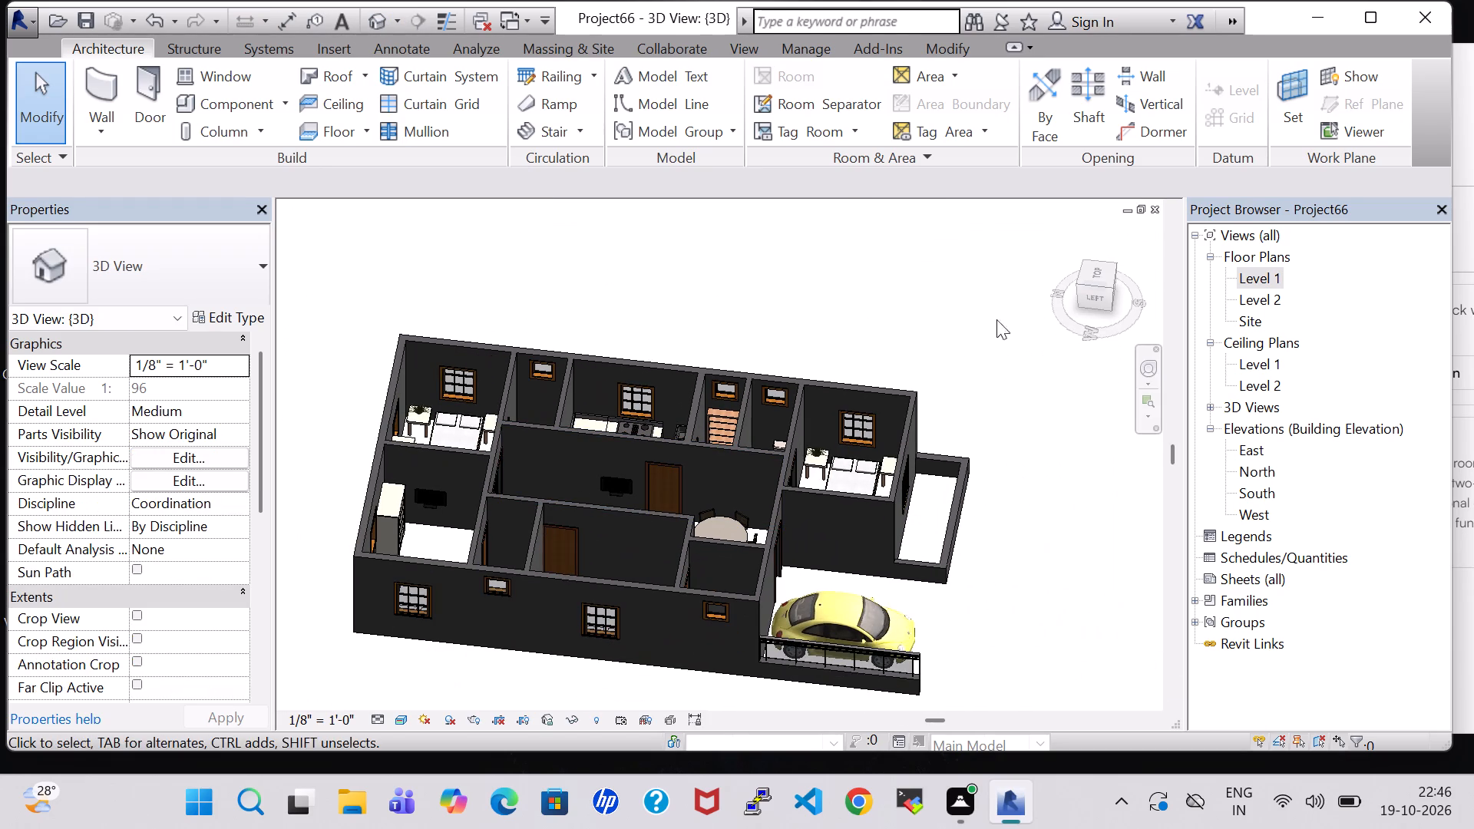
left_click(1138, 303)
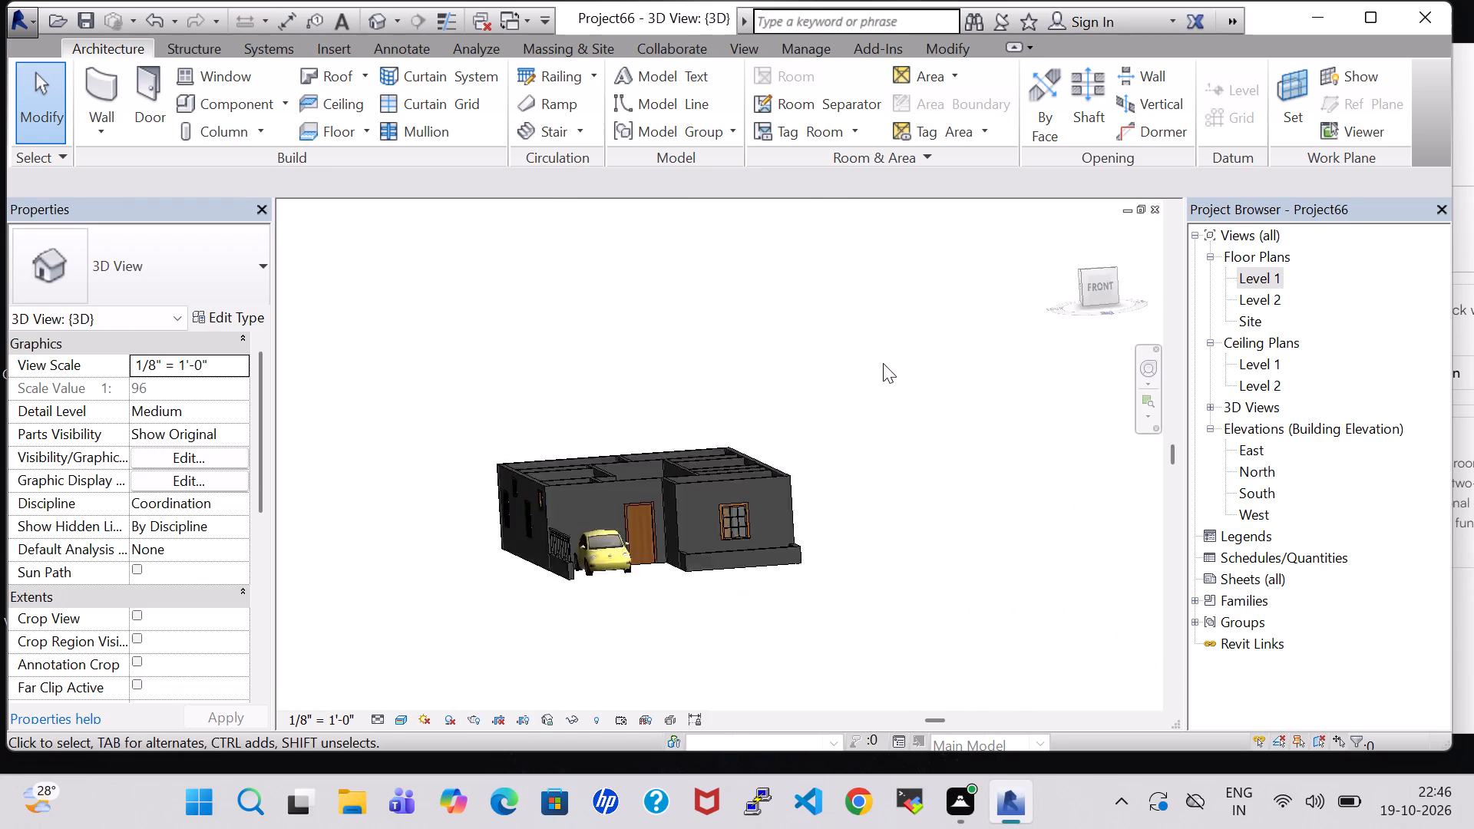
scroll(632, 464, "up", 7)
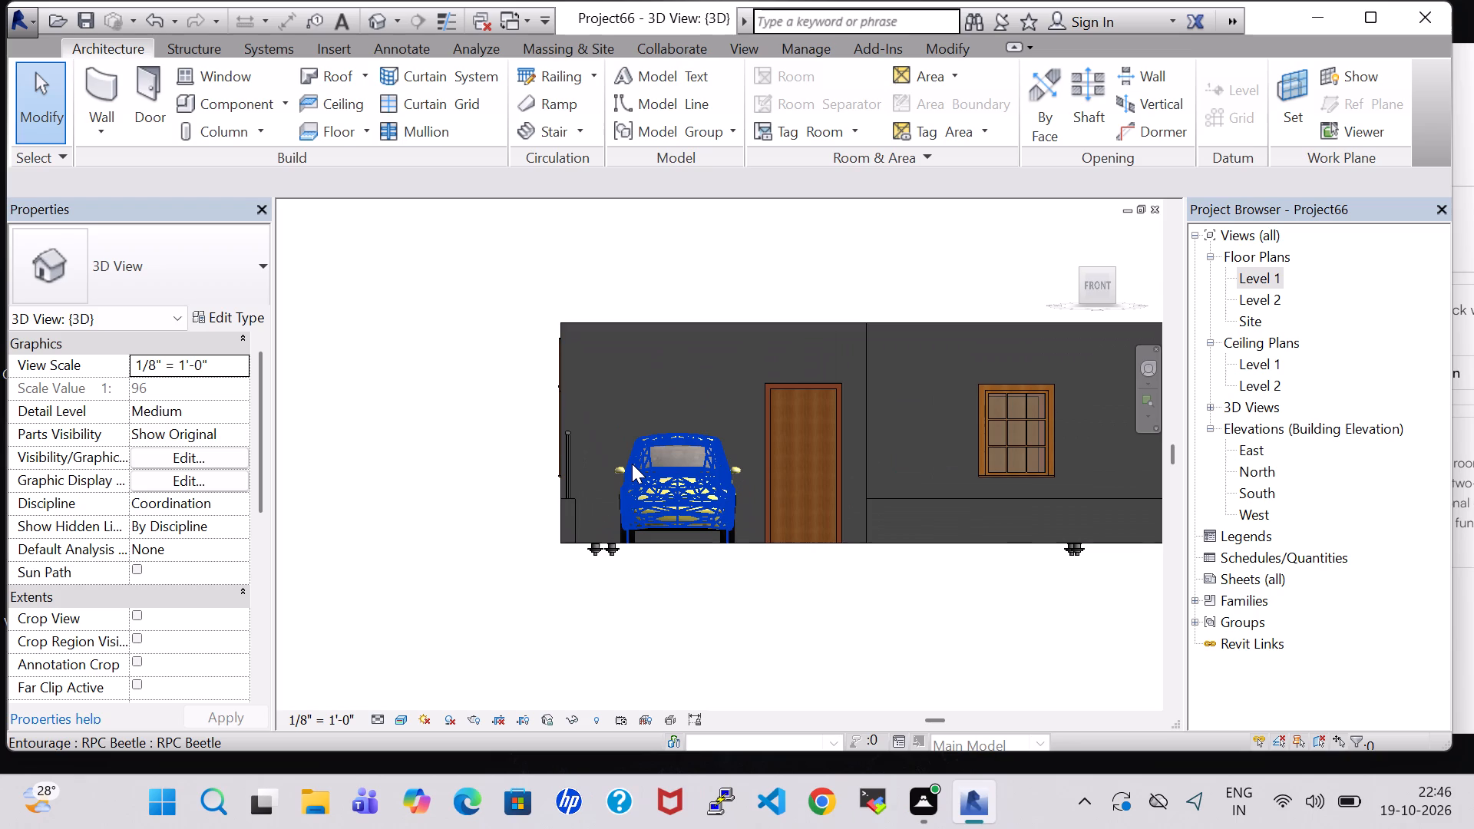
scroll(632, 464, "up", 2)
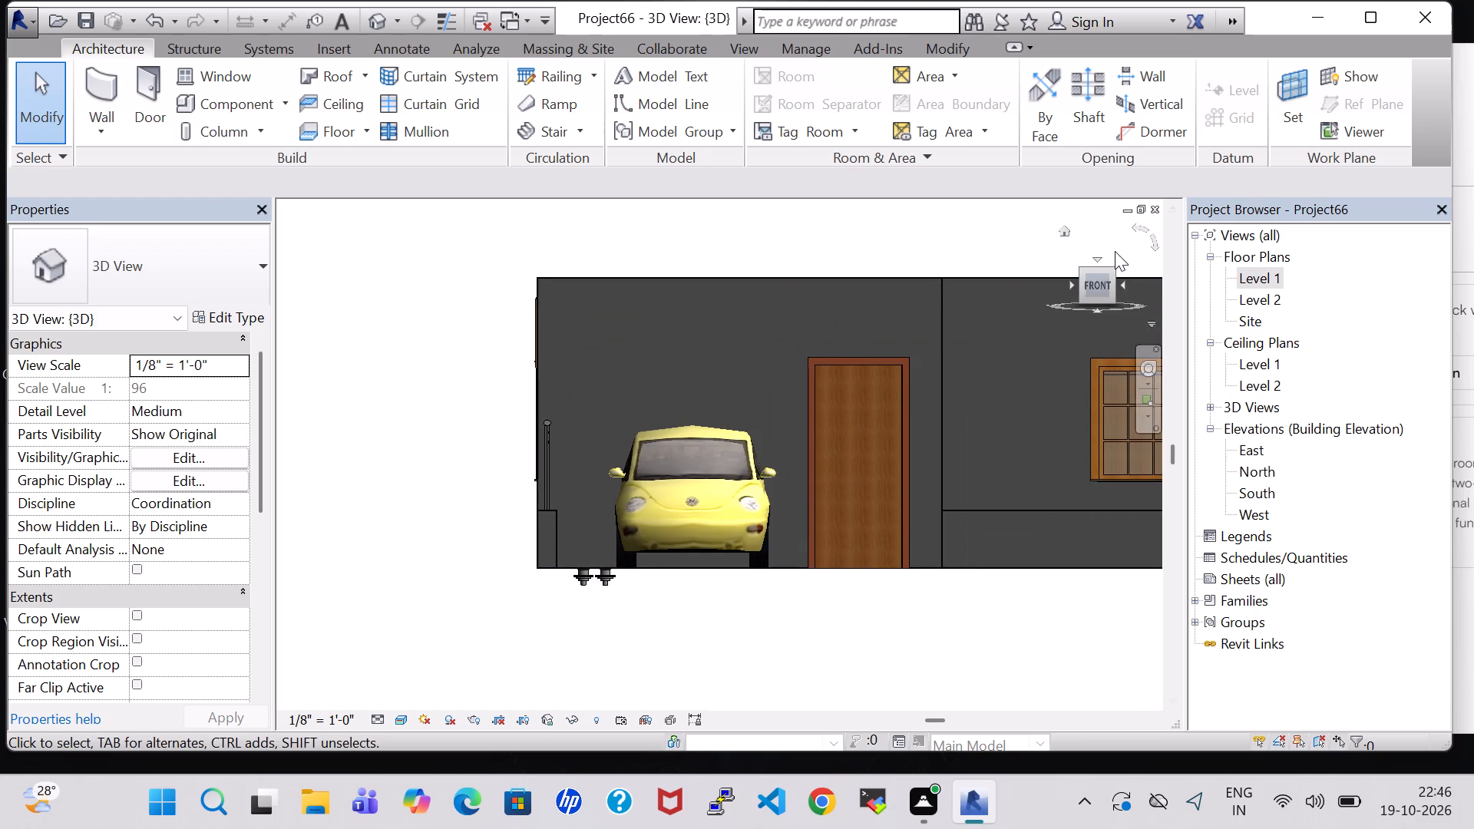
middle_click_drag(848, 239, 818, 310, "shift")
On the Level 1 plan, sketch a railing path segment about 4' 5" long along the low INNER 6" wall's centerline south of the master bedroom.
double_click(1258, 281)
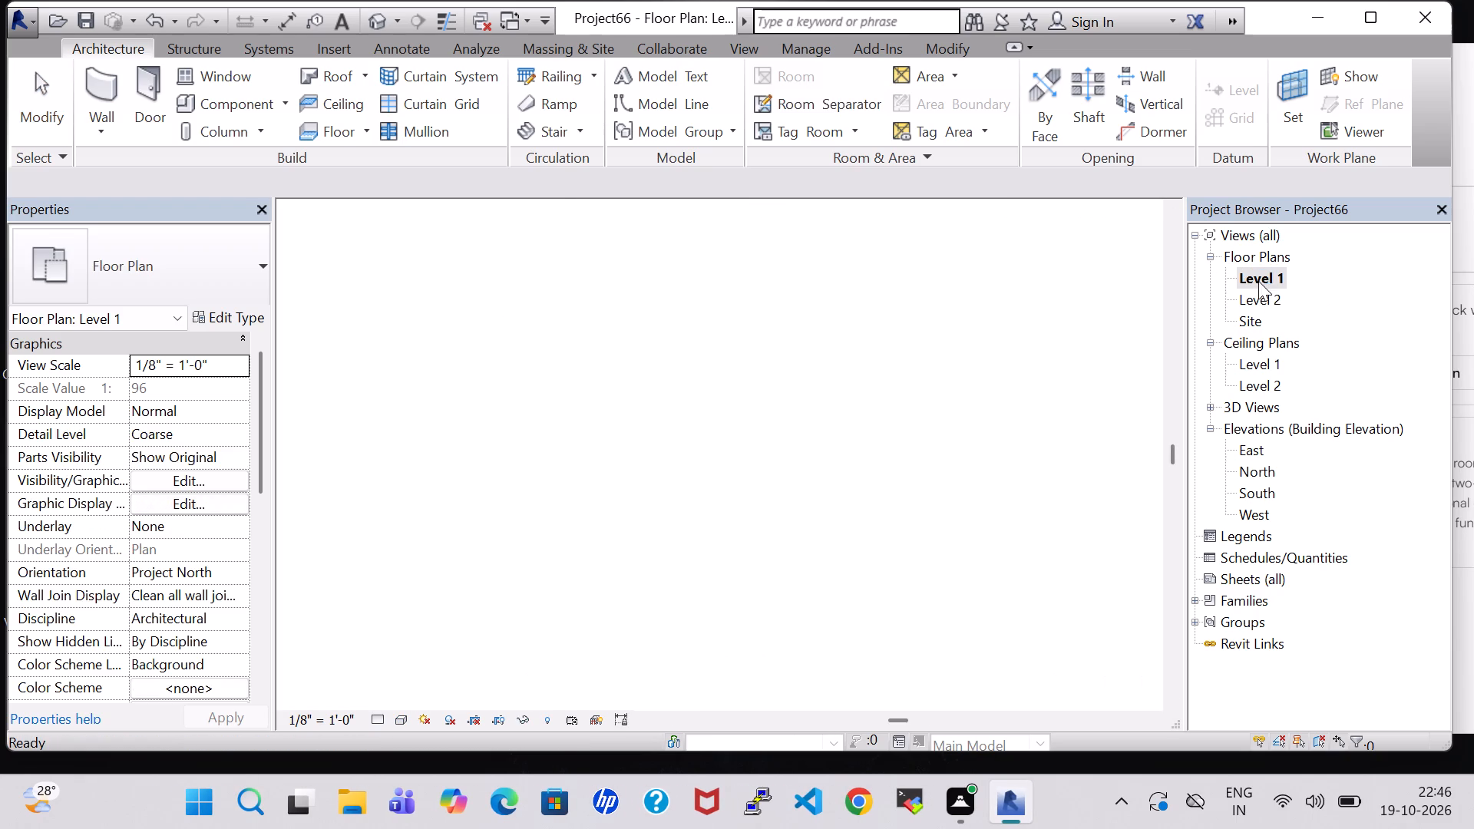
scroll(951, 537, "down", 3)
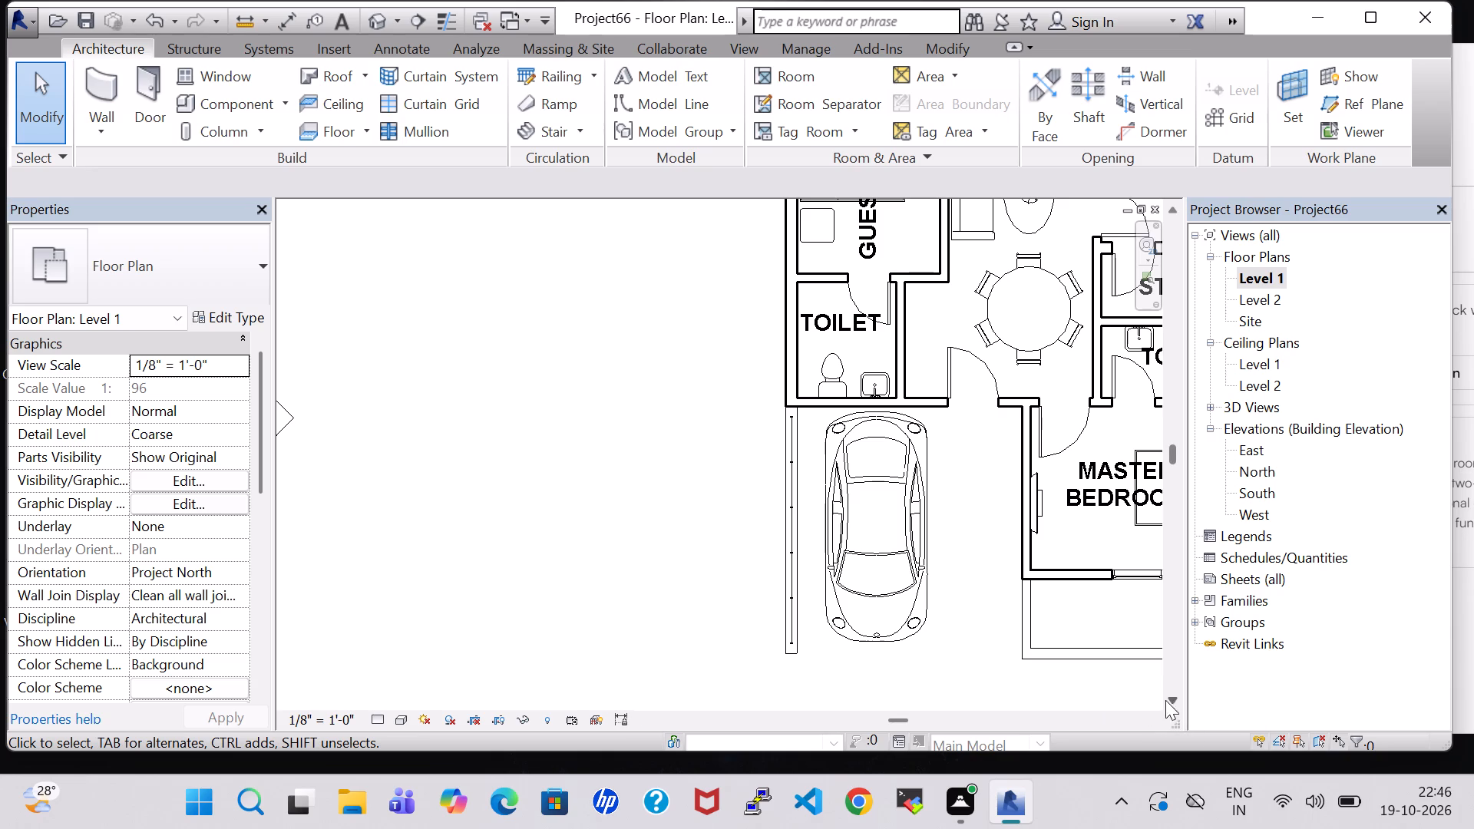
double_click(1152, 722)
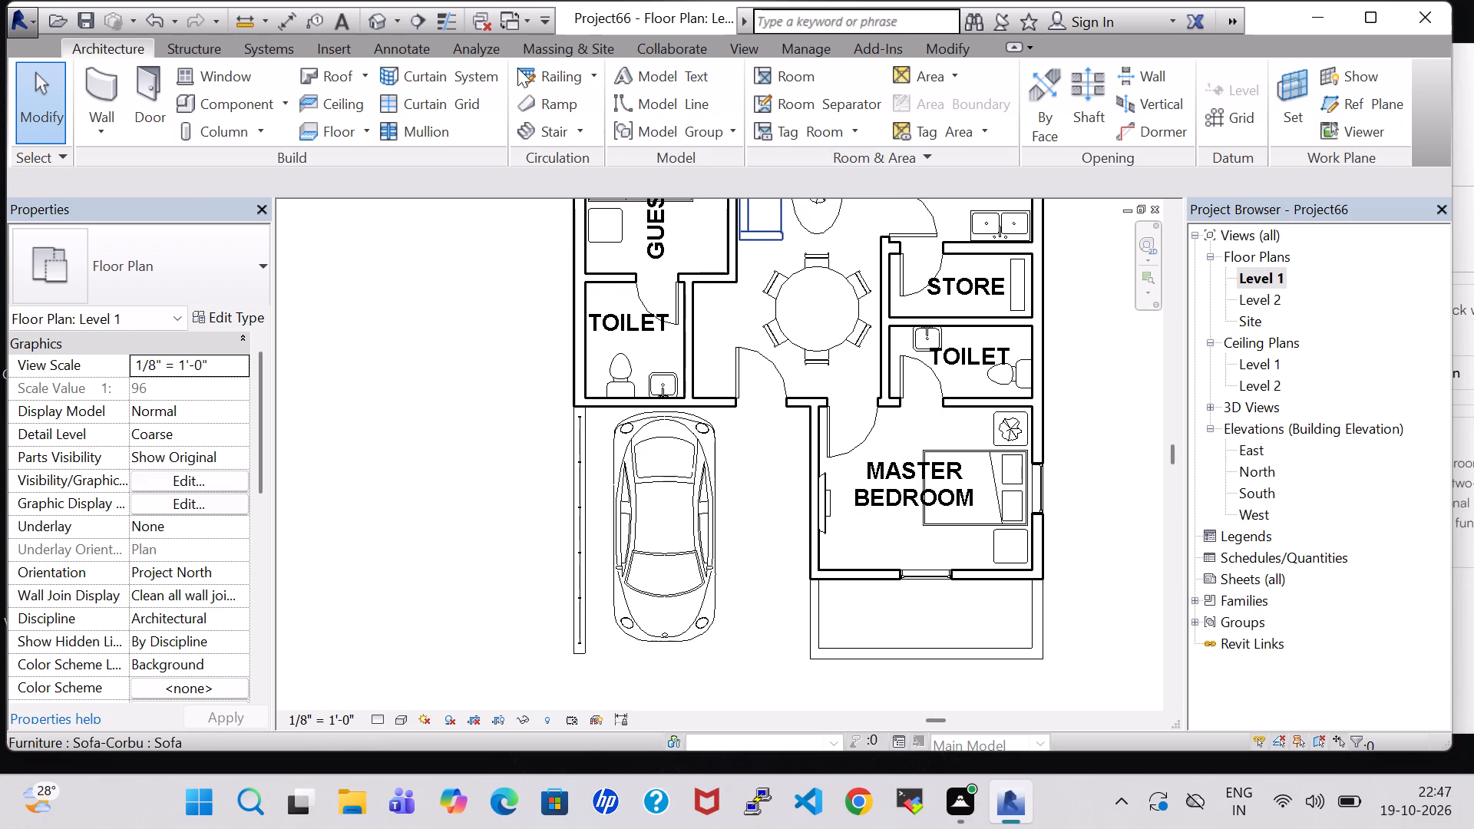
left_click(554, 78)
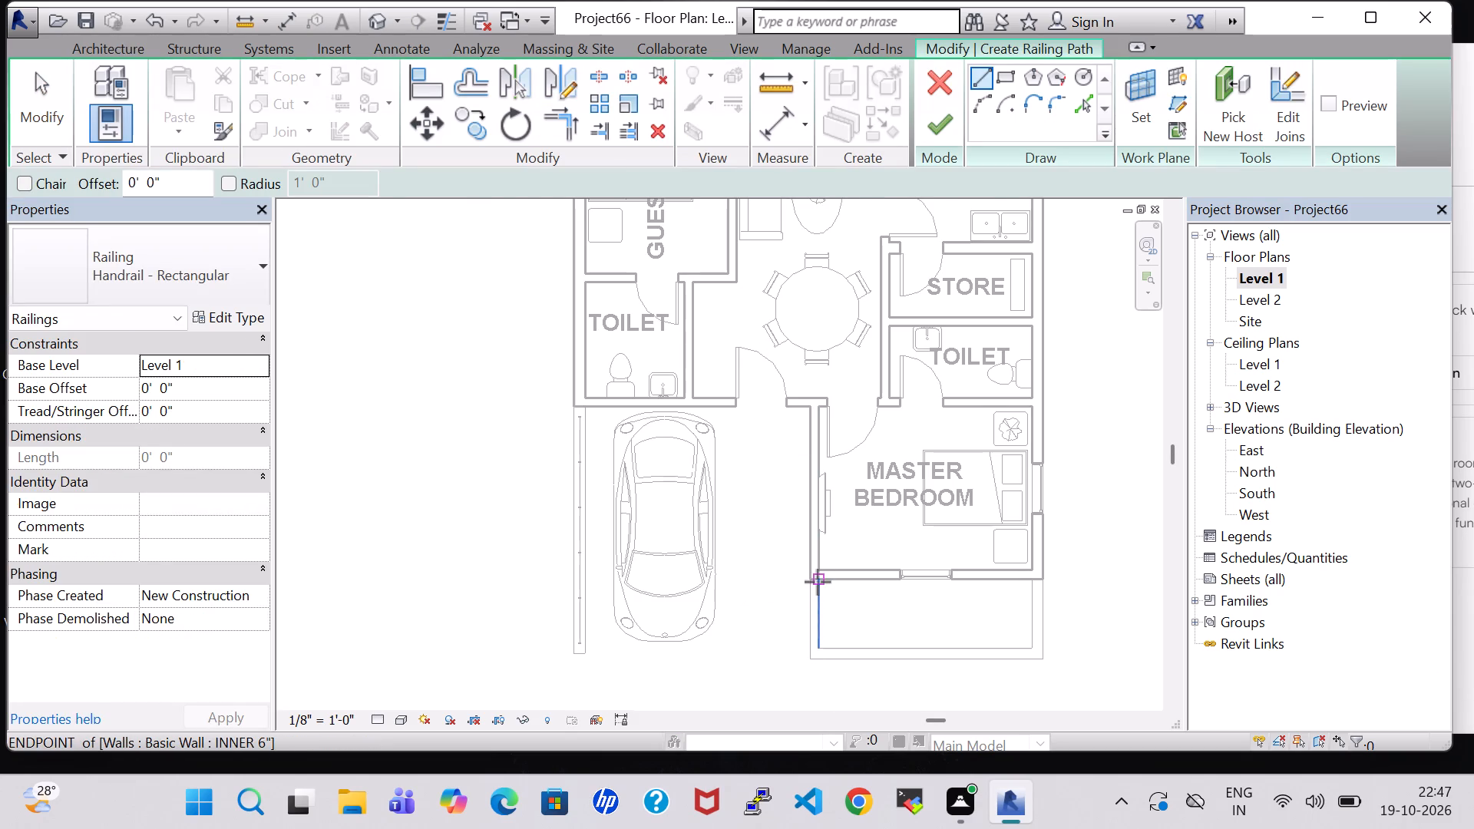
scroll(818, 582, "up", 9)
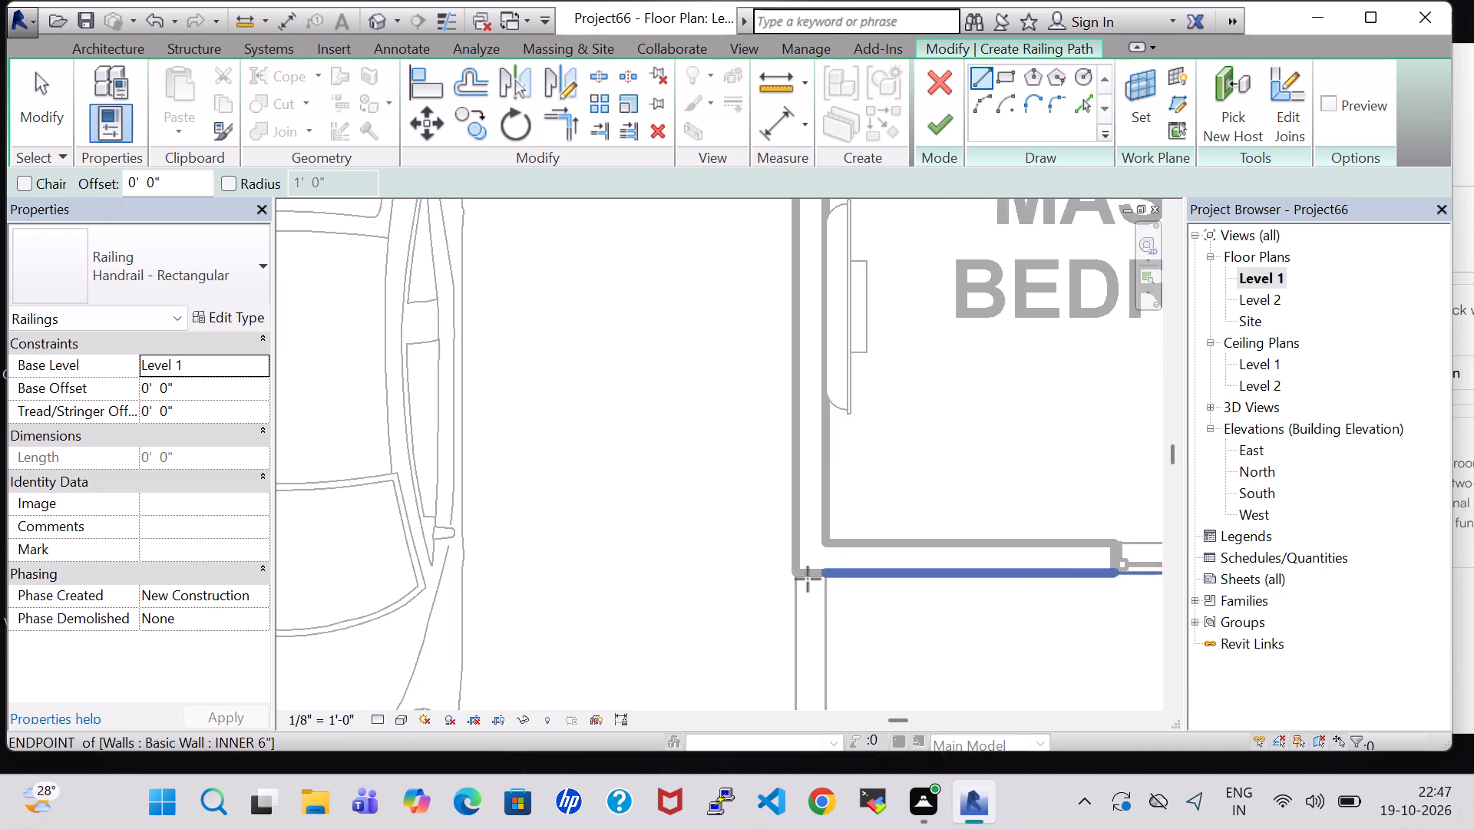
scroll(808, 579, "up", 2)
left_click(815, 575)
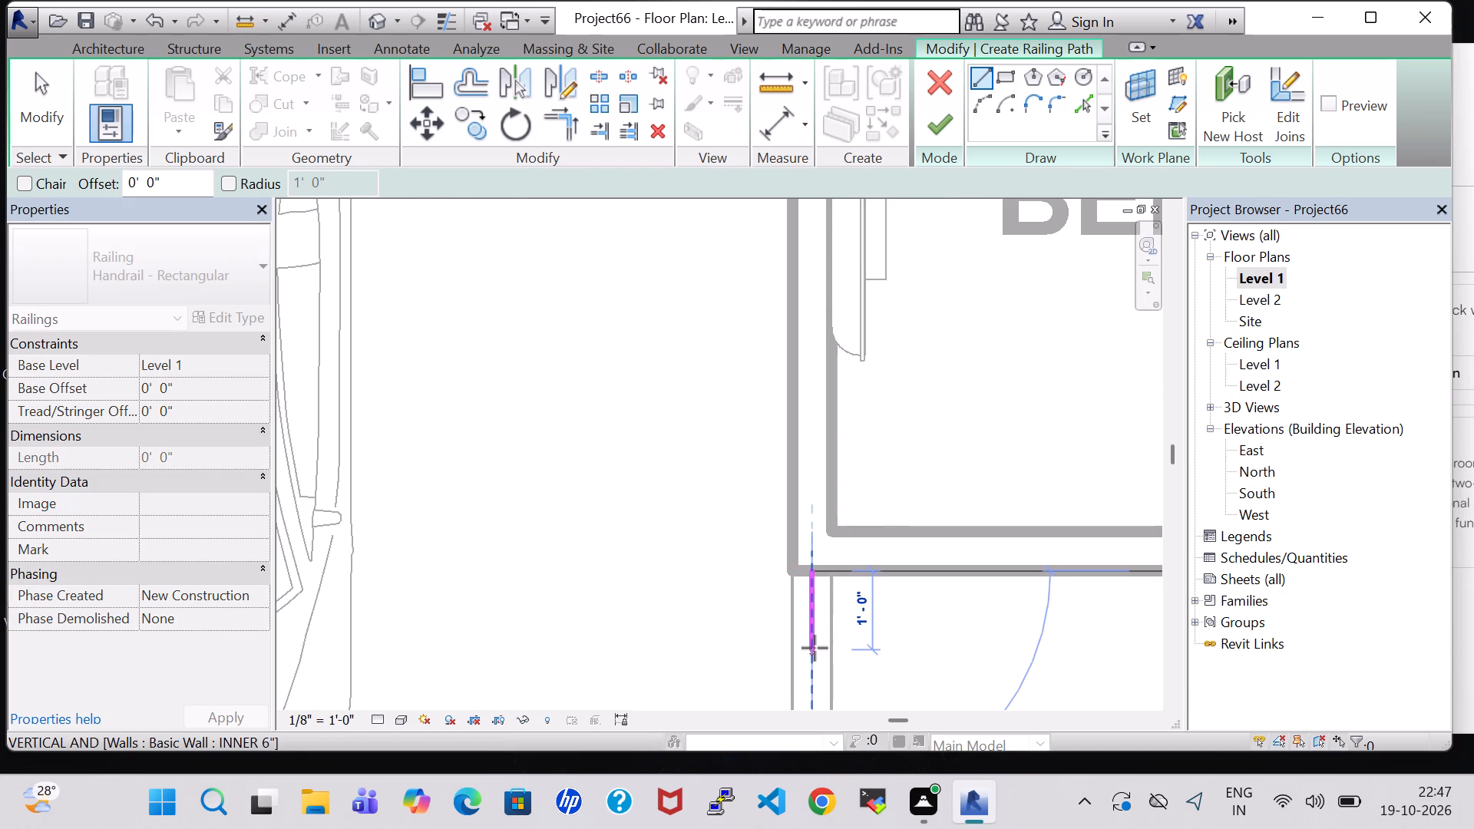
middle_click(815, 648)
middle_click(815, 648)
middle_click(815, 648)
middle_click(815, 643)
scroll(601, 484, "up", 6)
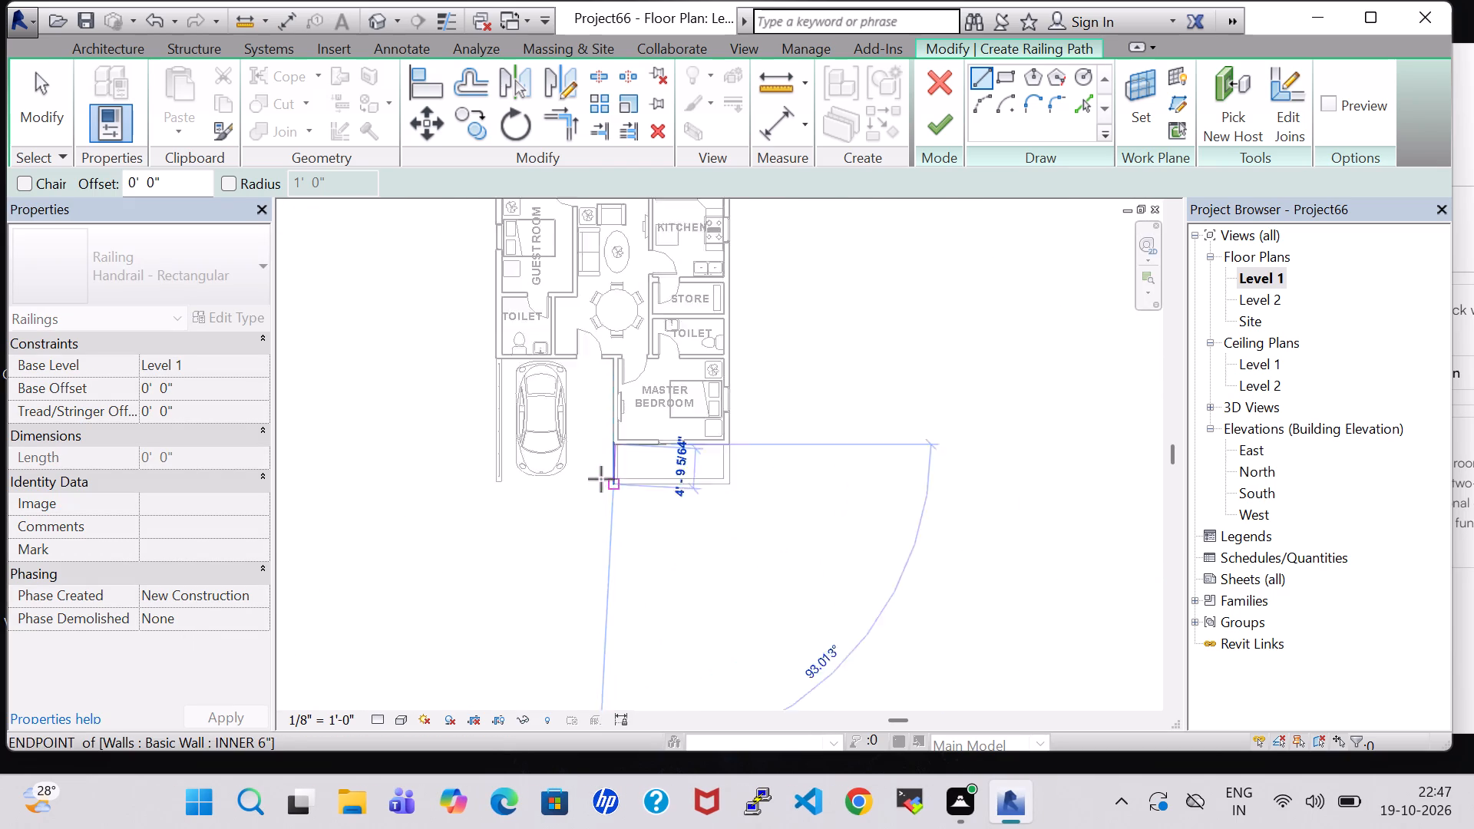
scroll(601, 479, "up", 13)
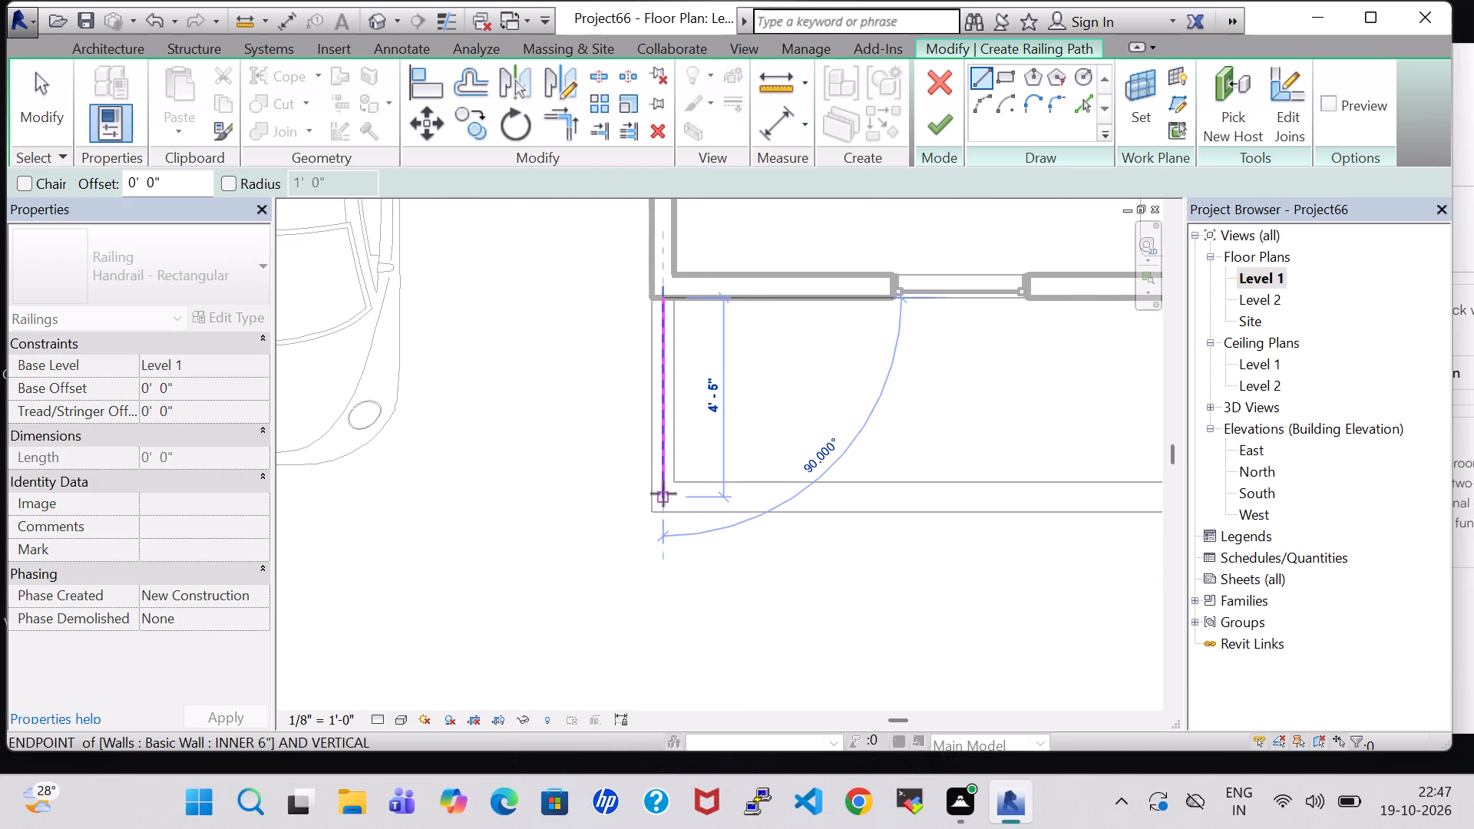
left_click(663, 494)
Extend the railing path about 13' 2" along the low south wall and about 4' 5" along the low east wall, and finish the railing.
left_click(663, 500)
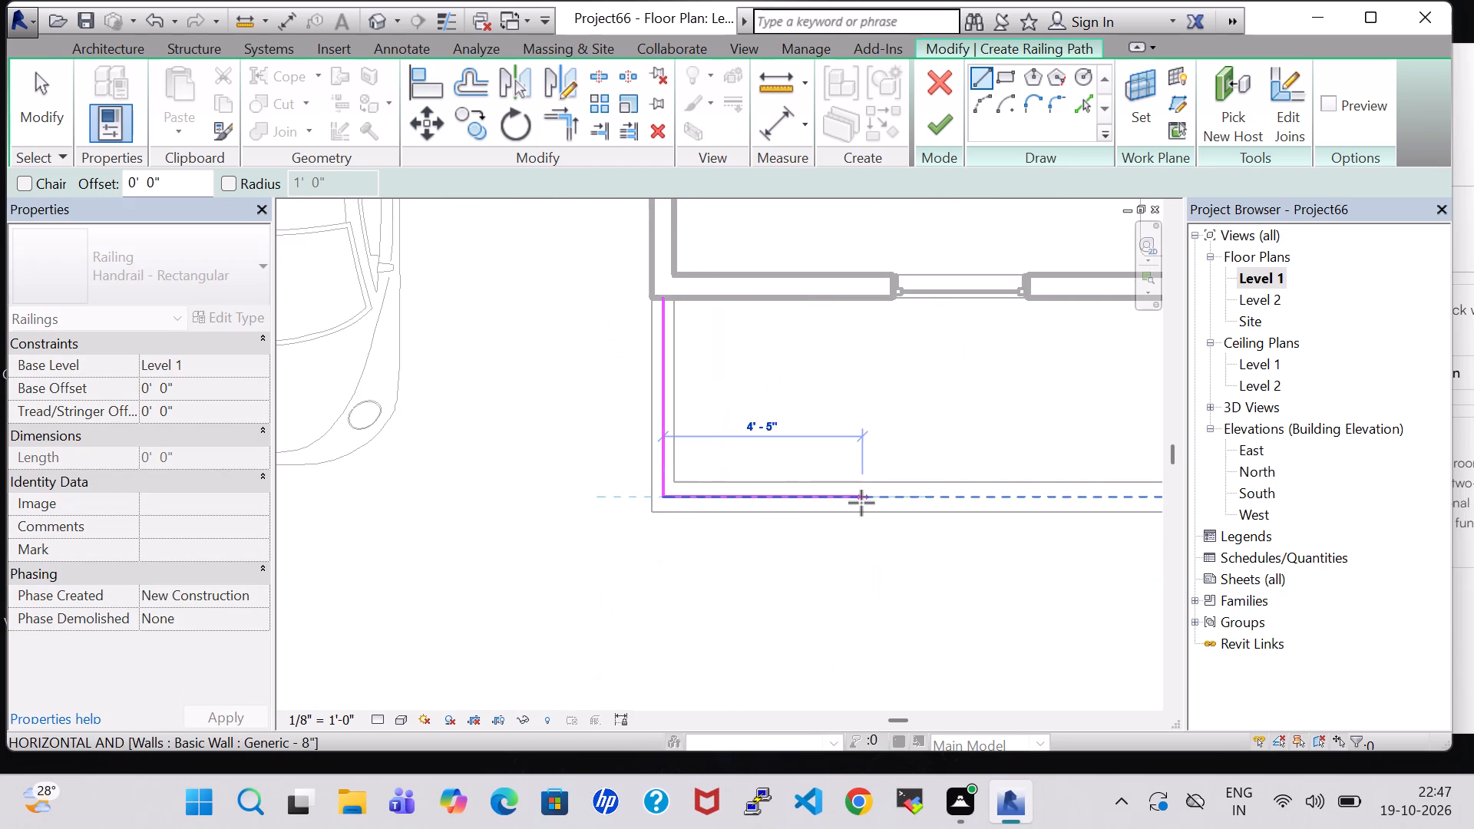
scroll(867, 500, "up", 1)
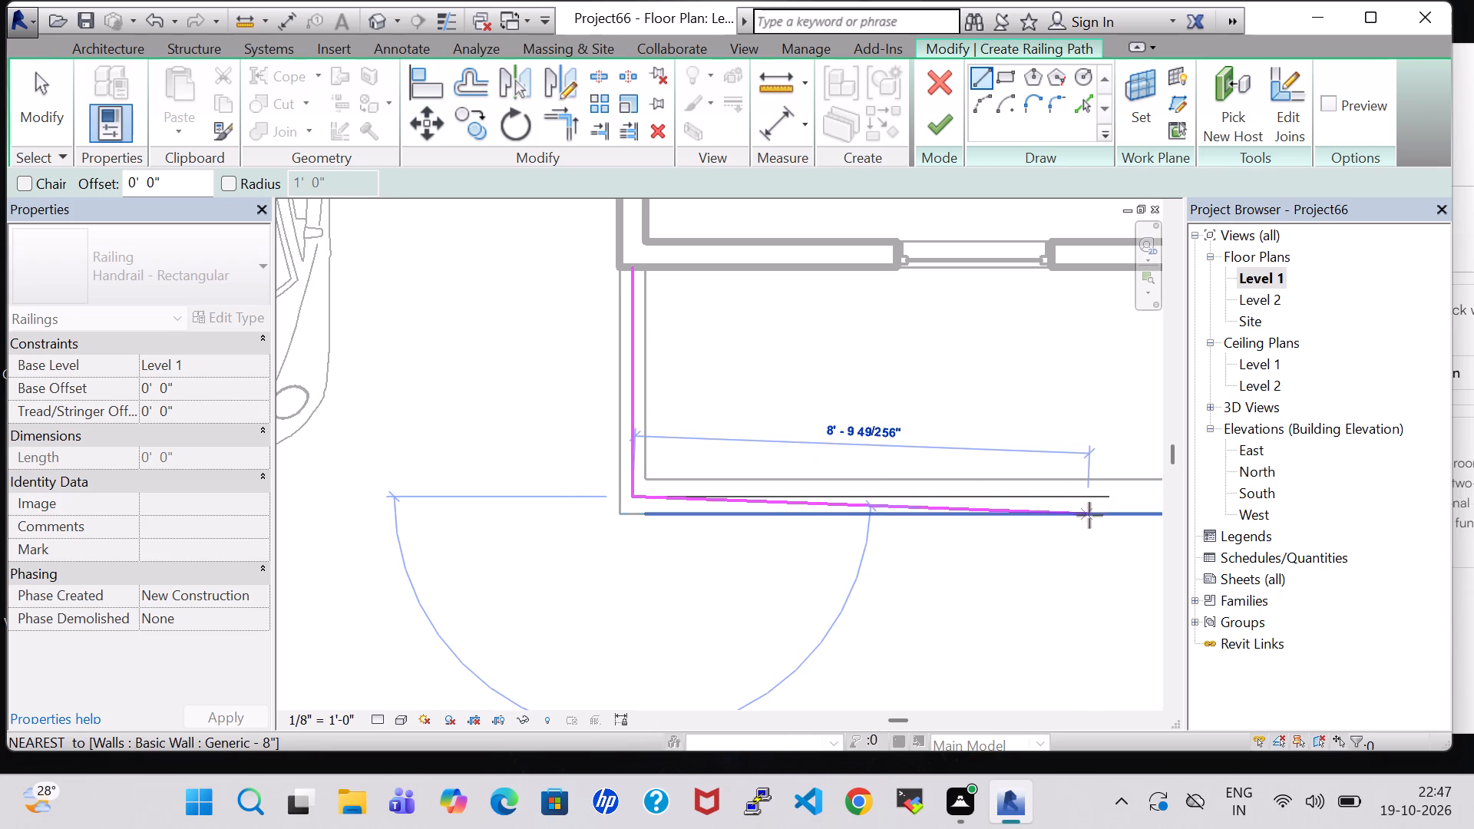
middle_click_drag(1098, 494, 852, 492)
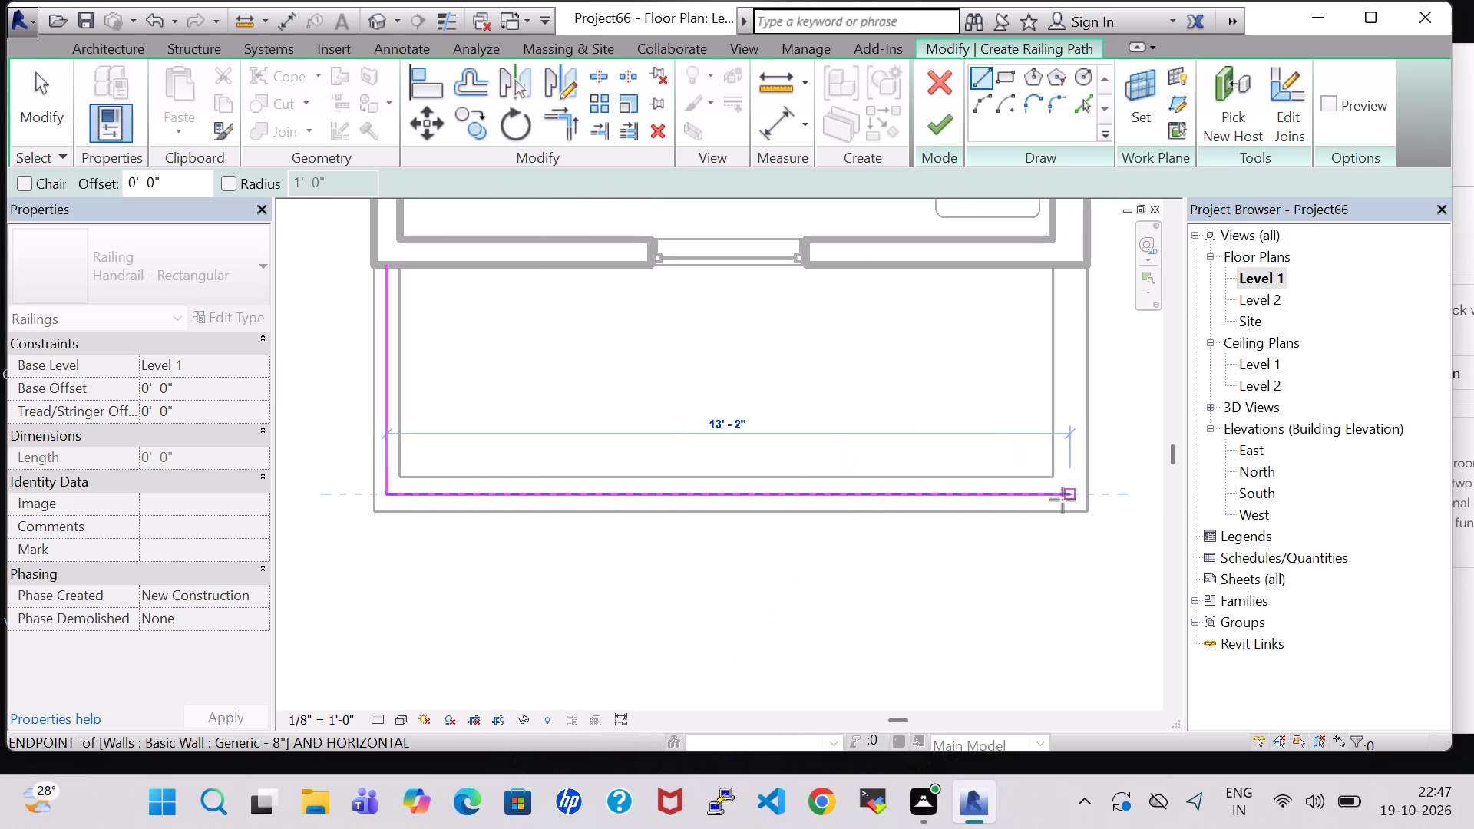
left_click(1069, 496)
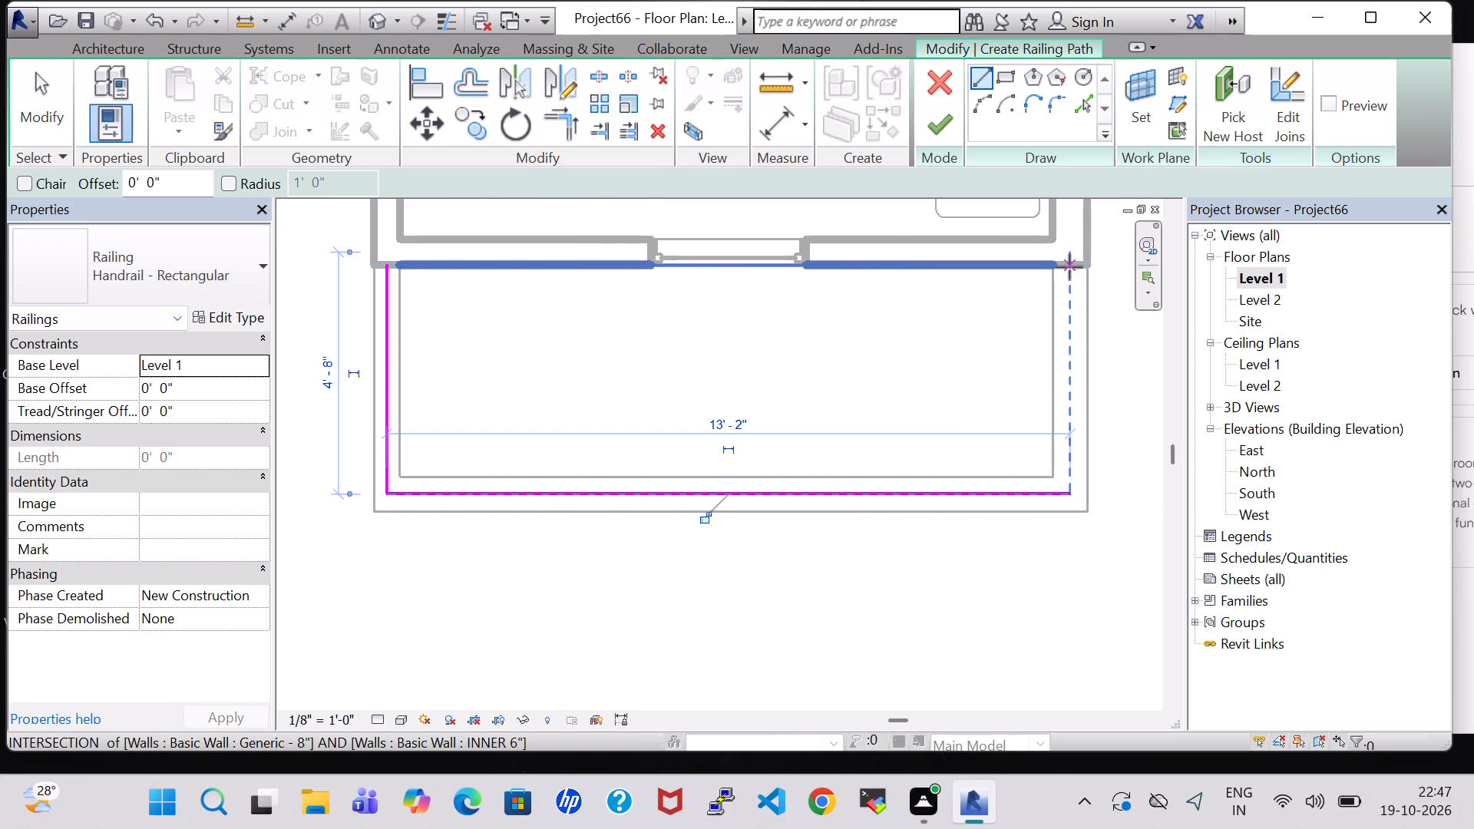
left_click(1069, 267)
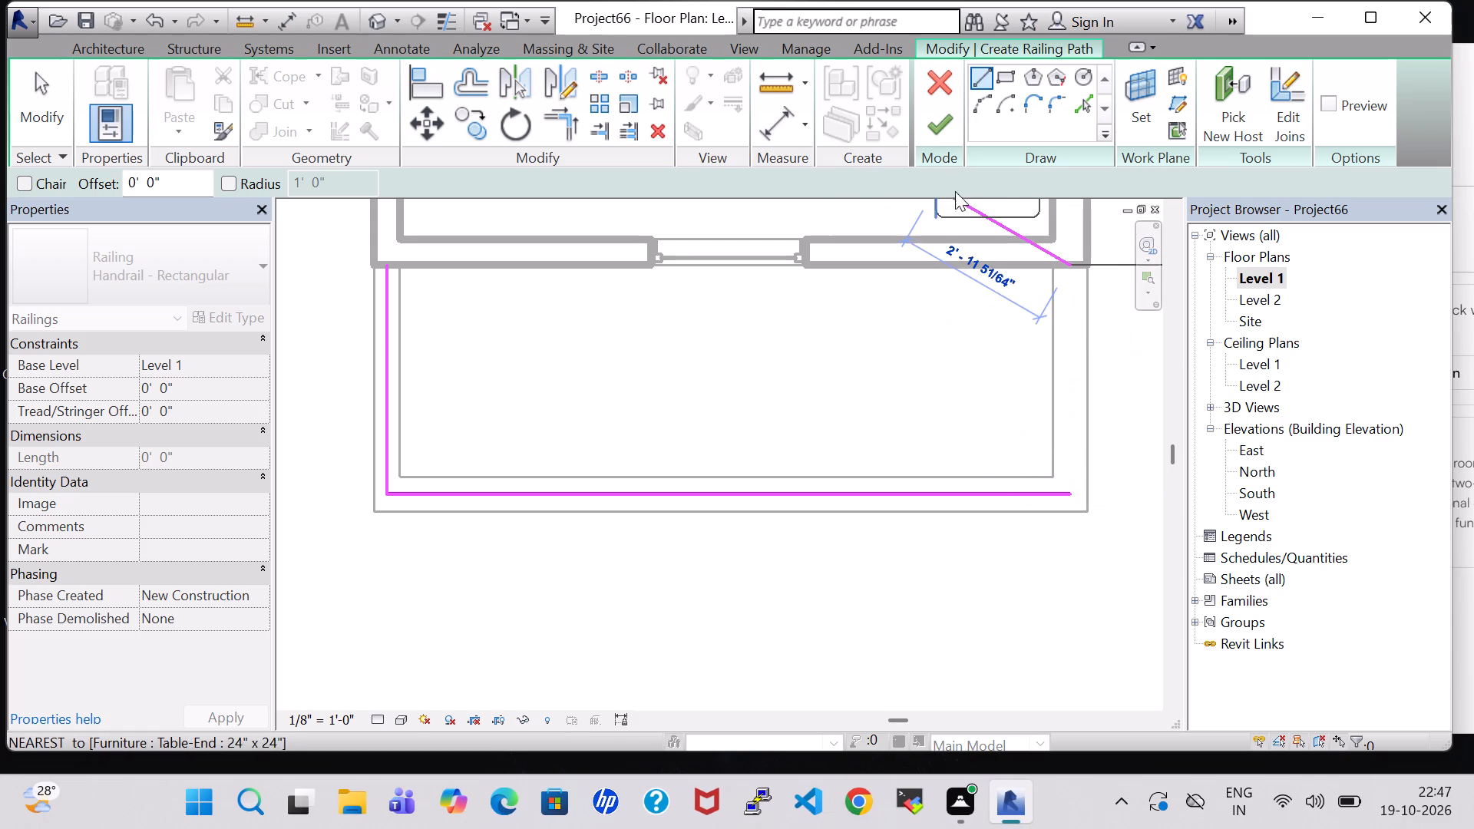
left_click(1072, 494)
key("Escape")
key("Escape")
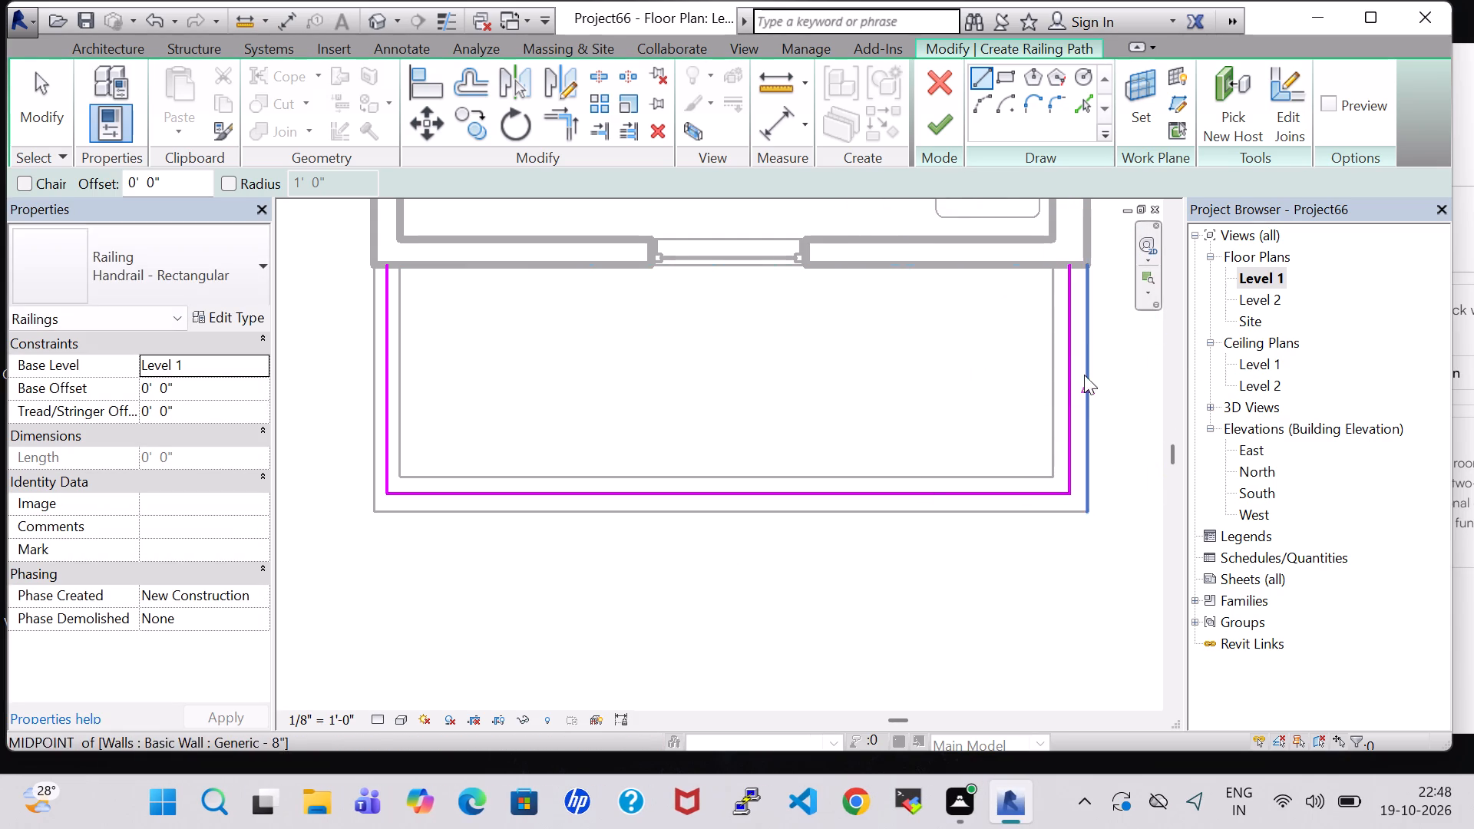
left_click(929, 119)
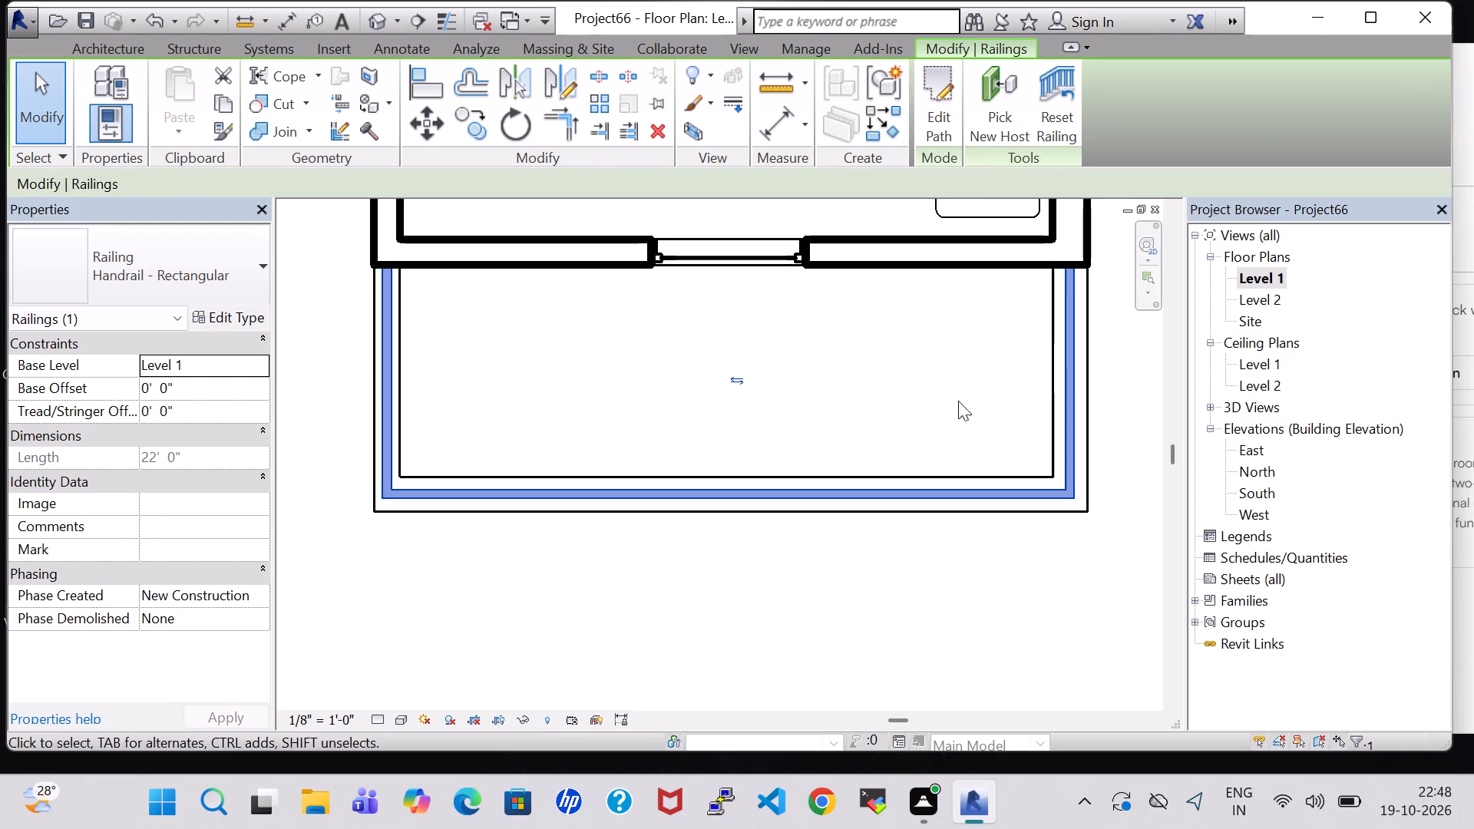
Change the type of the three-sided railing south of the master bedroom to Glass Panel - Bottom Fill.
left_click(224, 268)
left_click(216, 372)
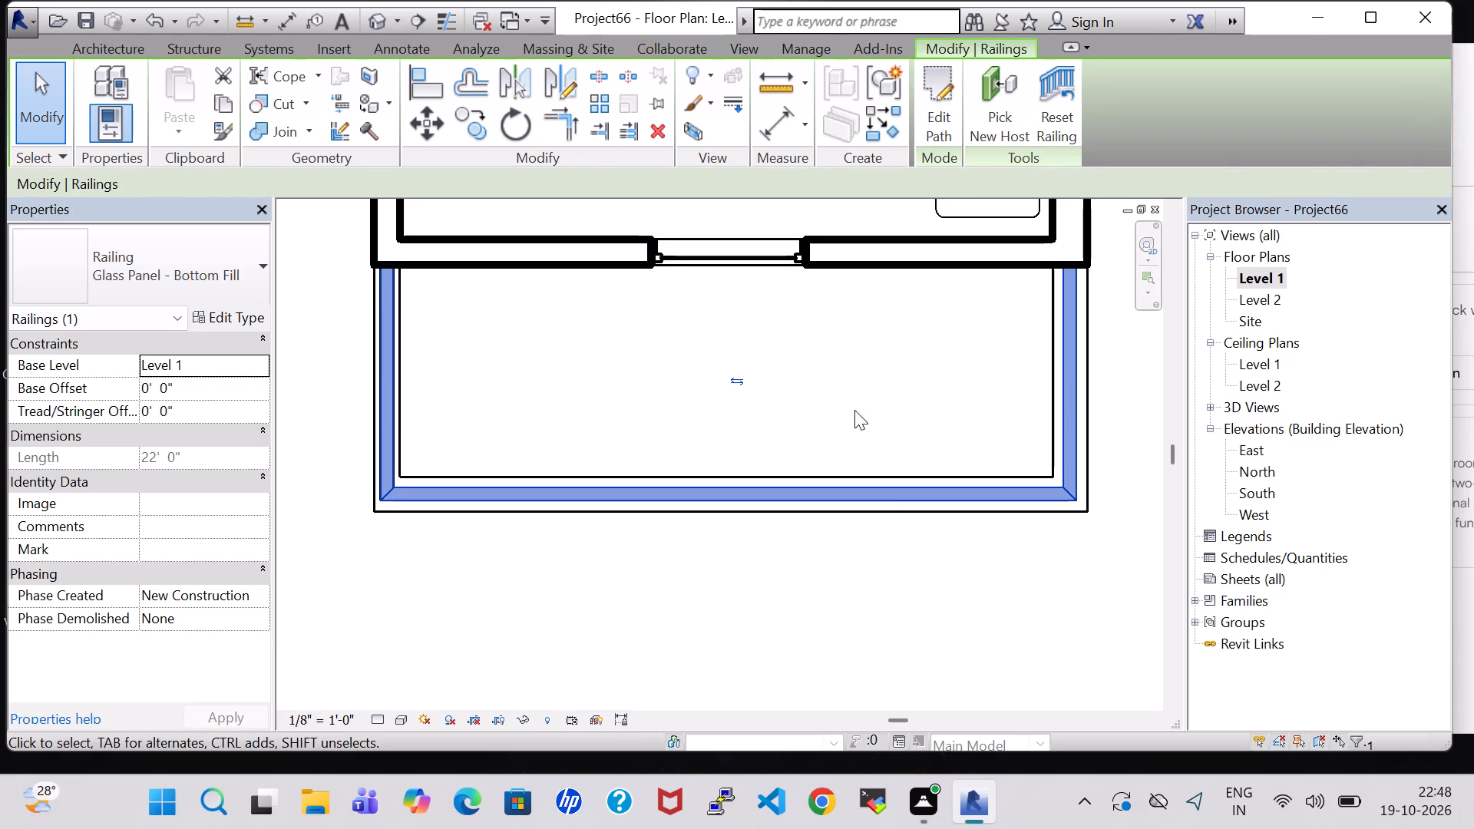
left_click(909, 580)
Set the base offset of the three-sided glass-panel railing south of the master bedroom to 2' 0" and check it in 3D.
left_click(391, 352)
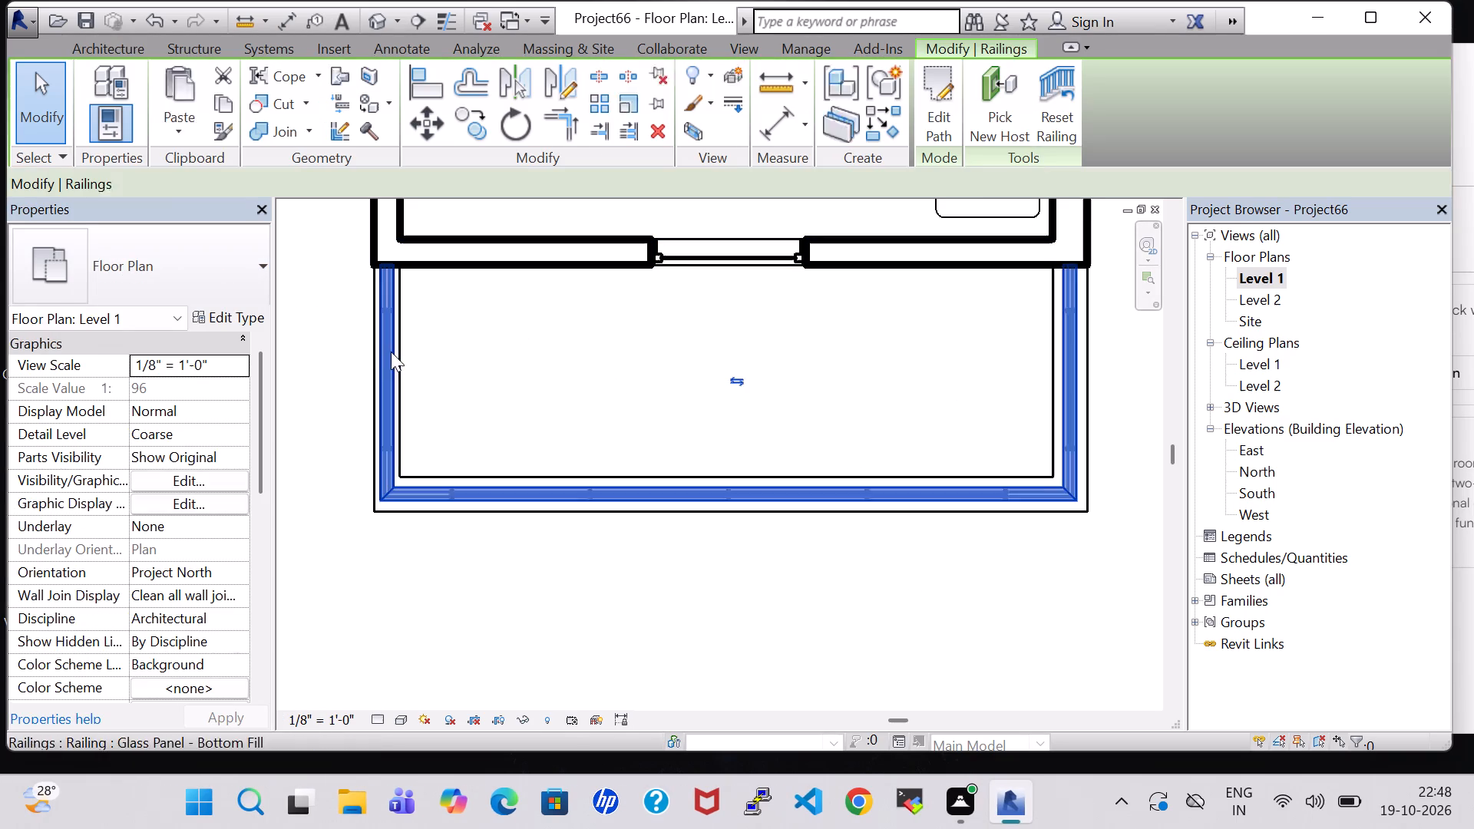
double_click(146, 392)
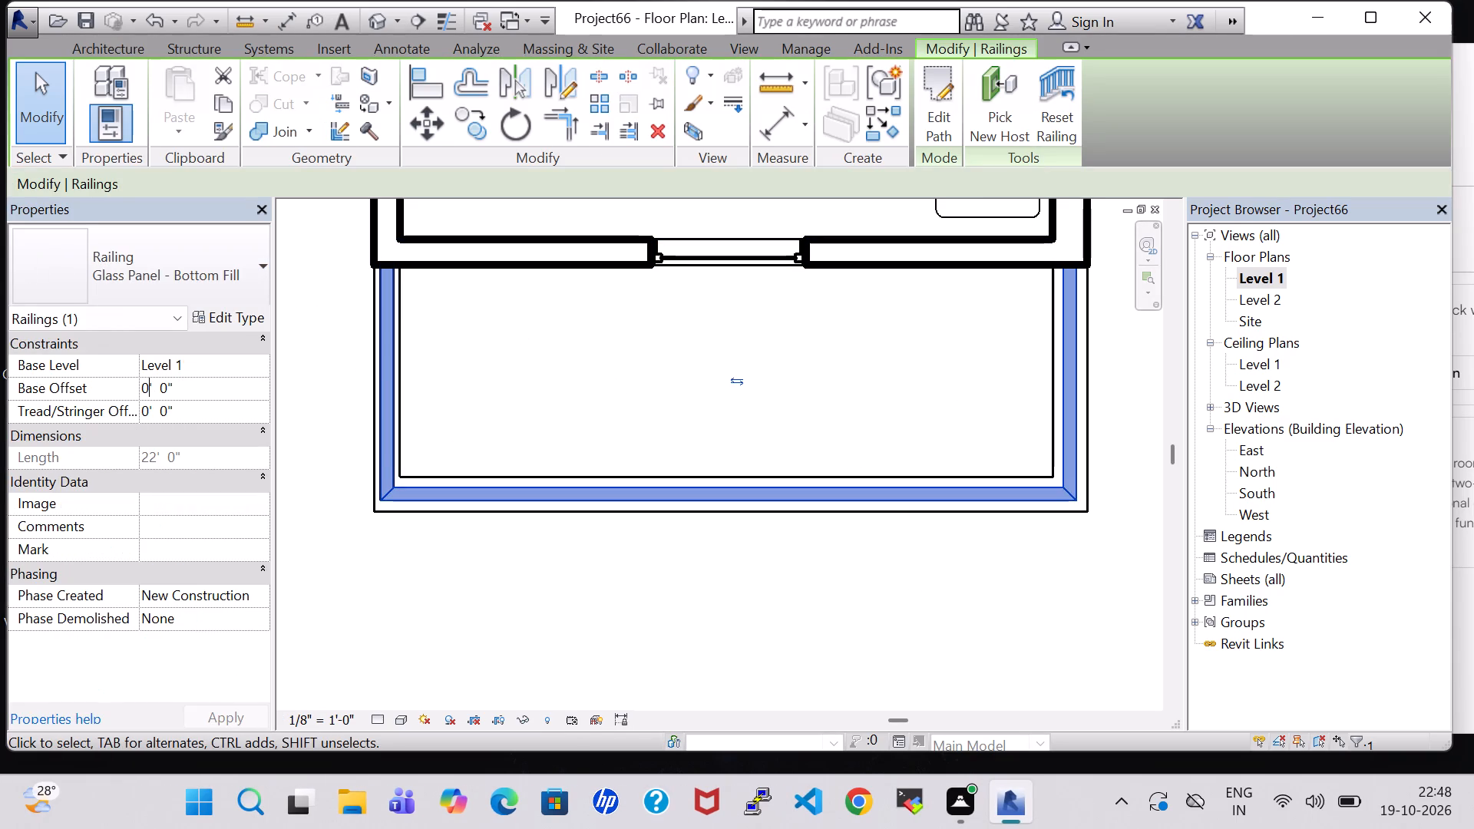
key("BackSpace")
key("2")
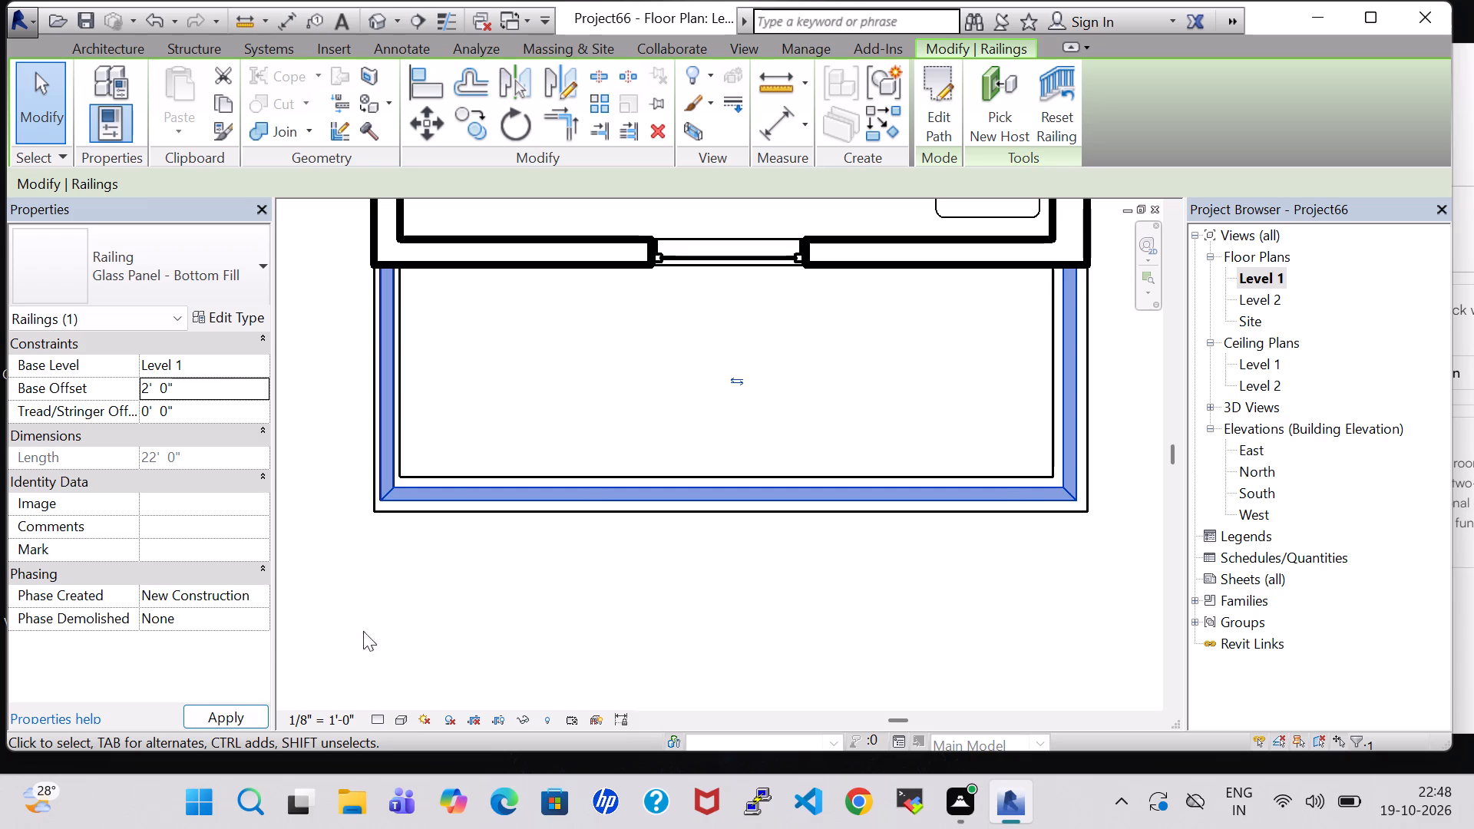
left_click(241, 716)
left_click(551, 666)
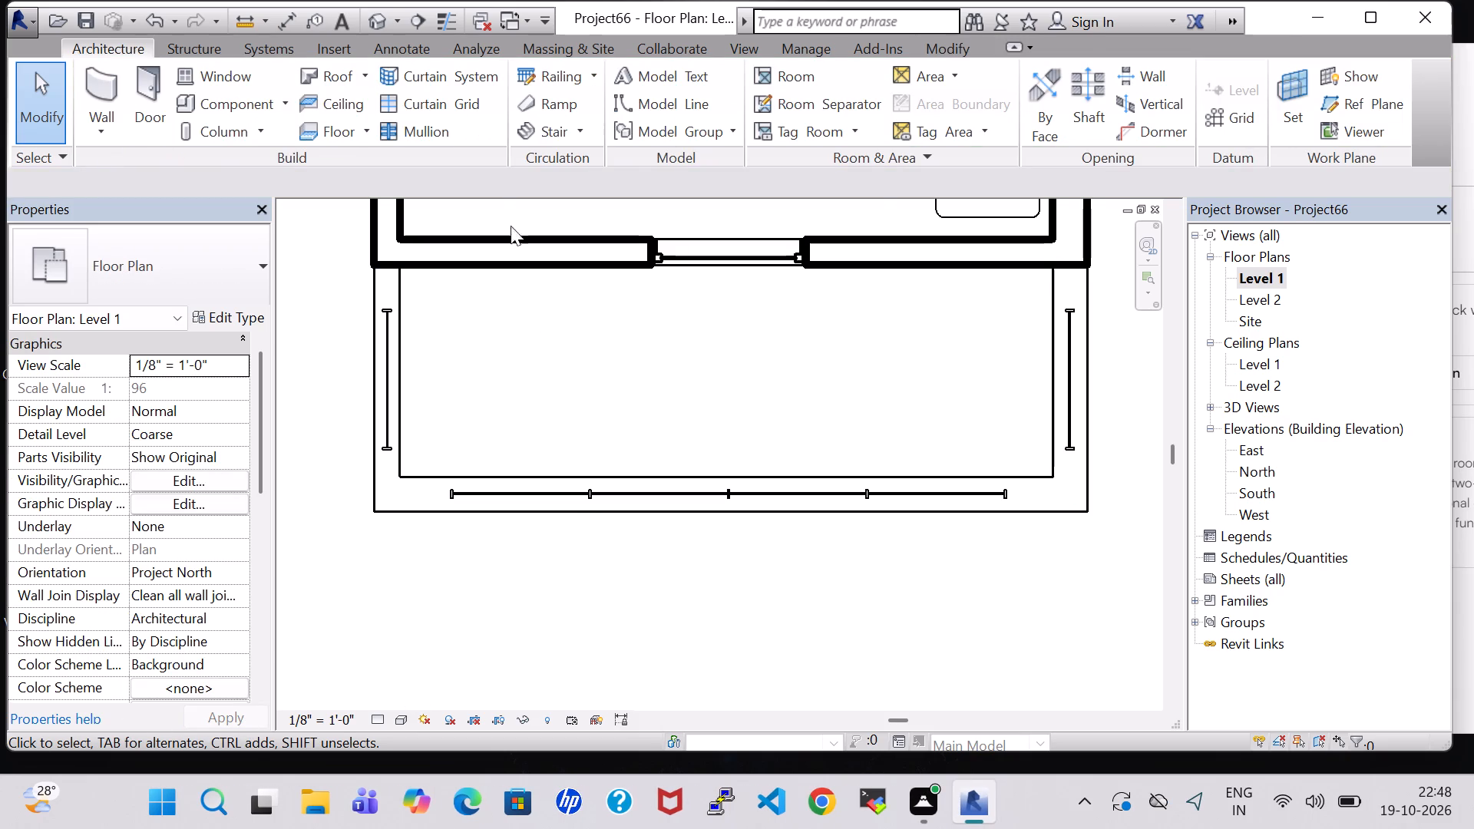
left_click(385, 15)
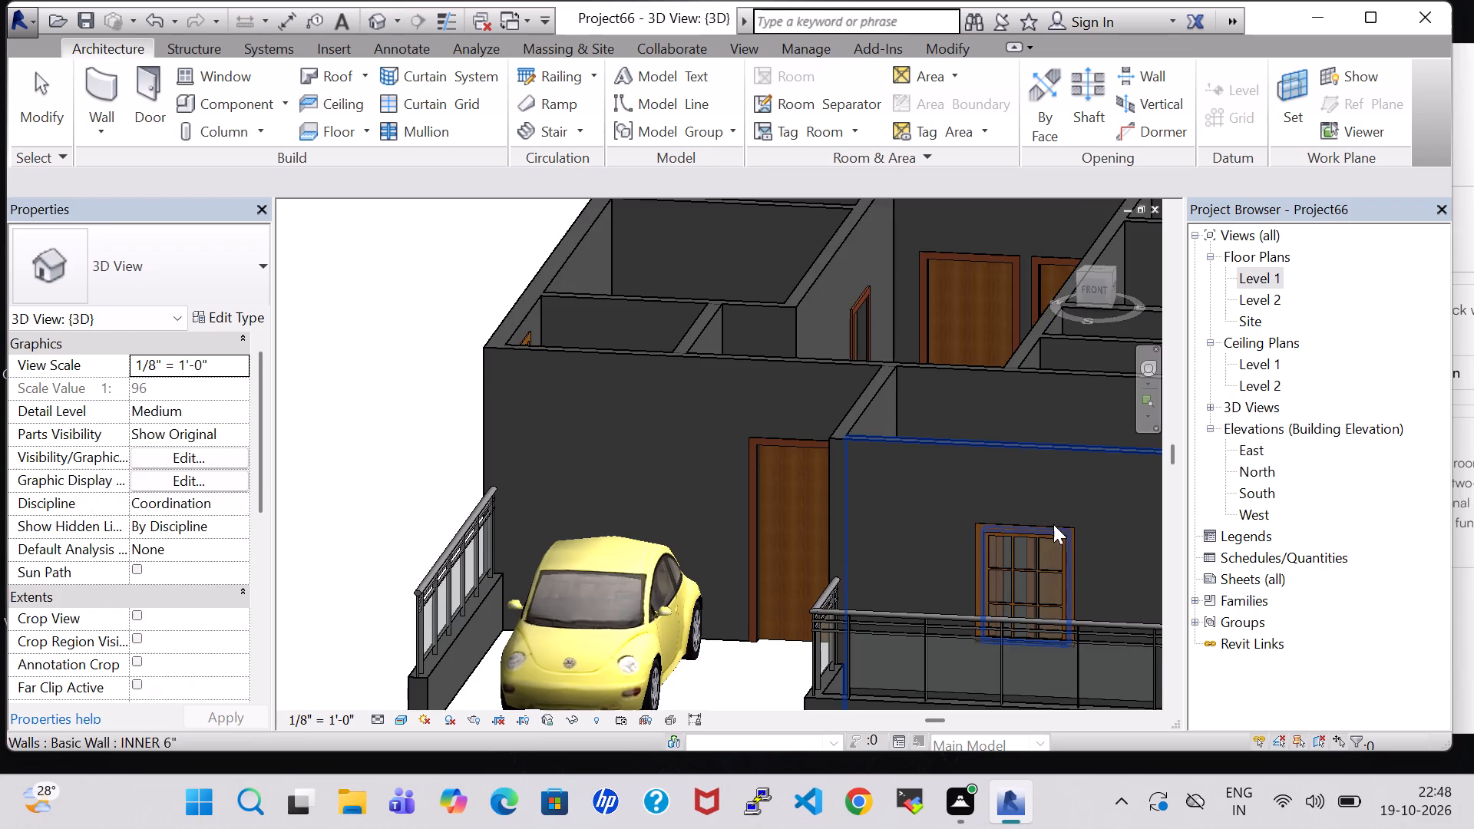
scroll(1016, 509, "down", 3)
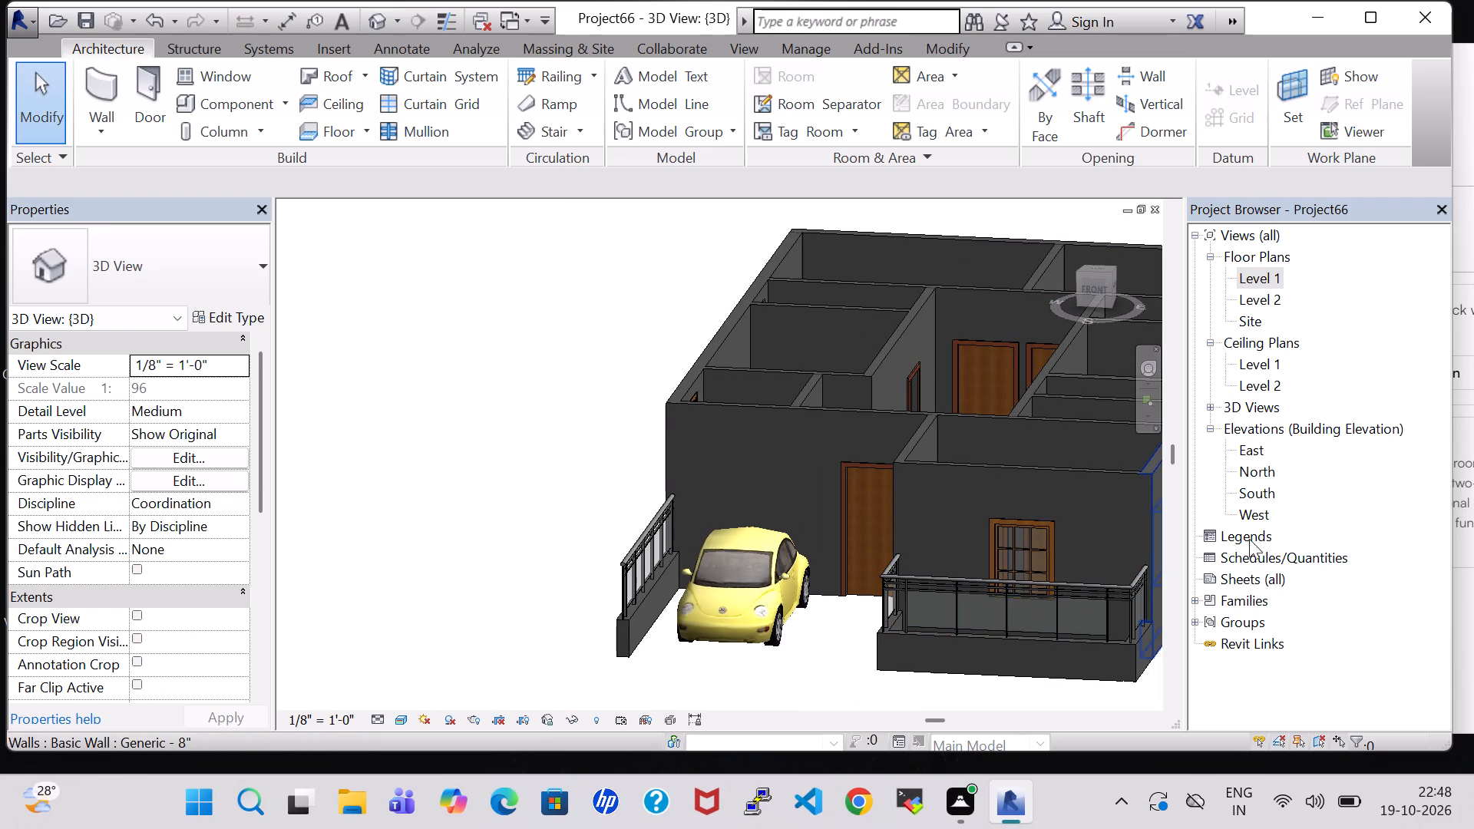
On the Level 1 plan, create a toposurface over the car porch from four corner points at 0' 0" absolute elevation.
double_click(1261, 277)
scroll(979, 393, "down", 2)
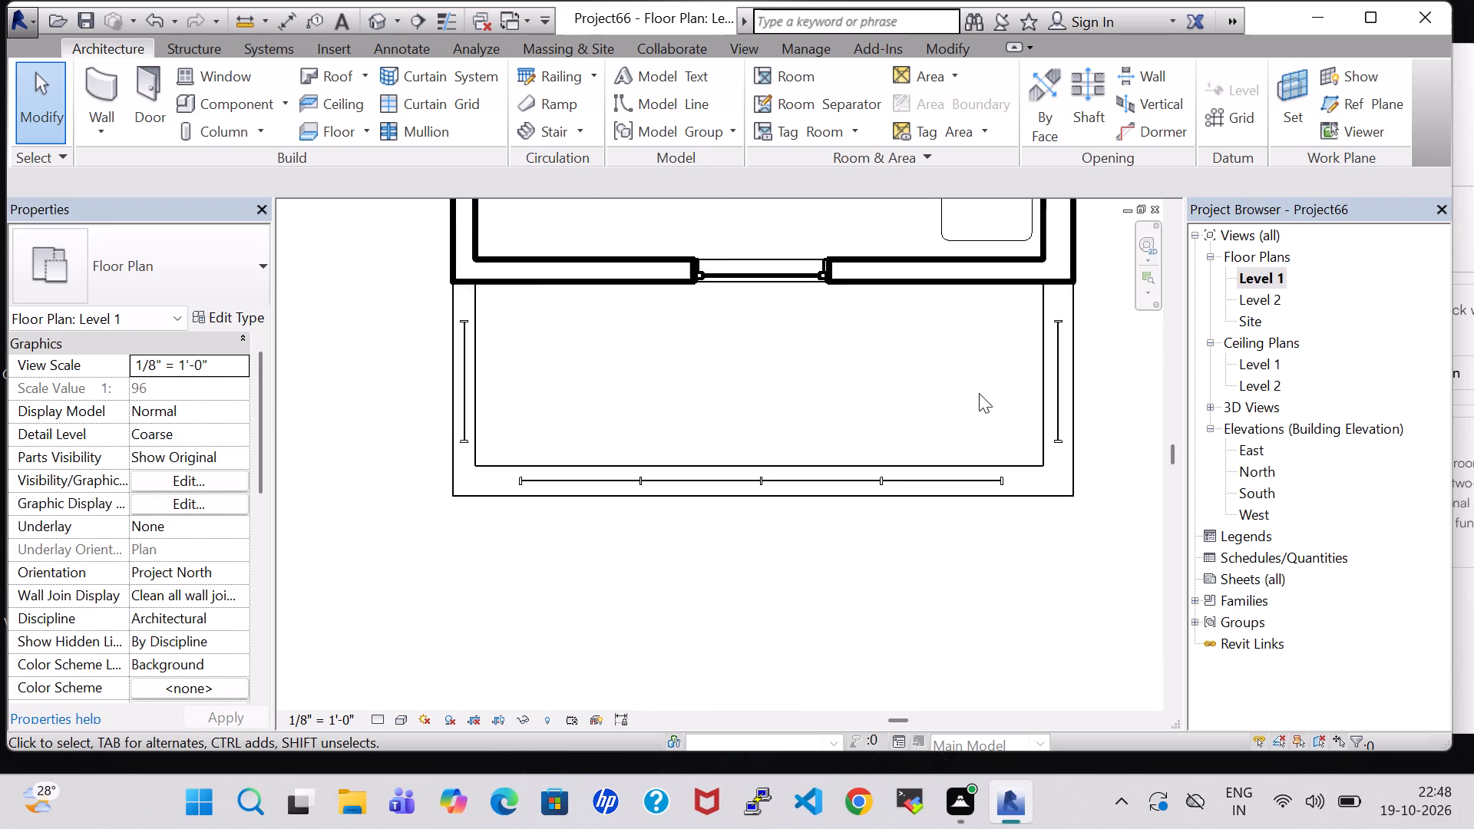
scroll(979, 393, "down", 6)
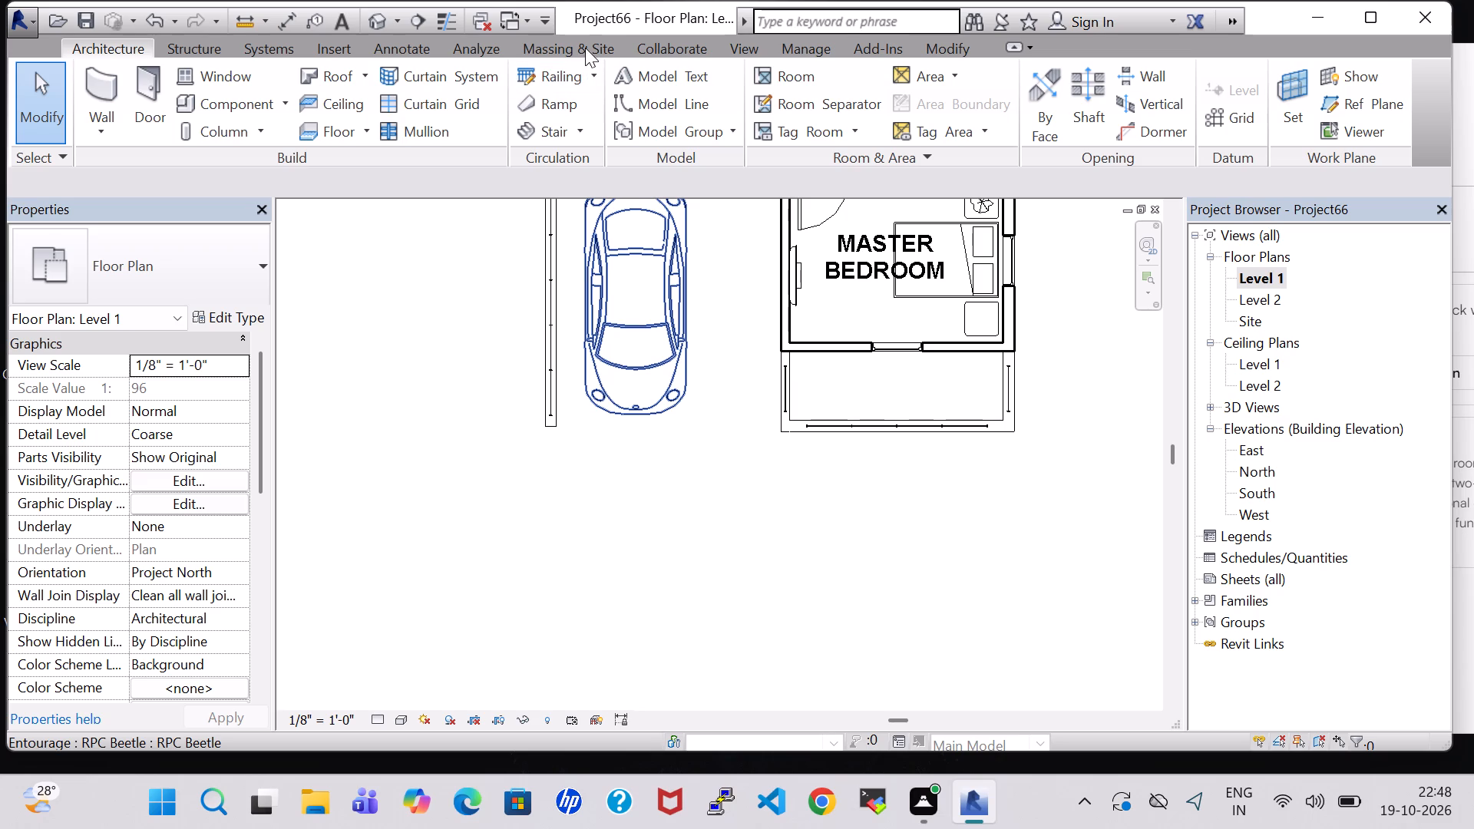
left_click(585, 48)
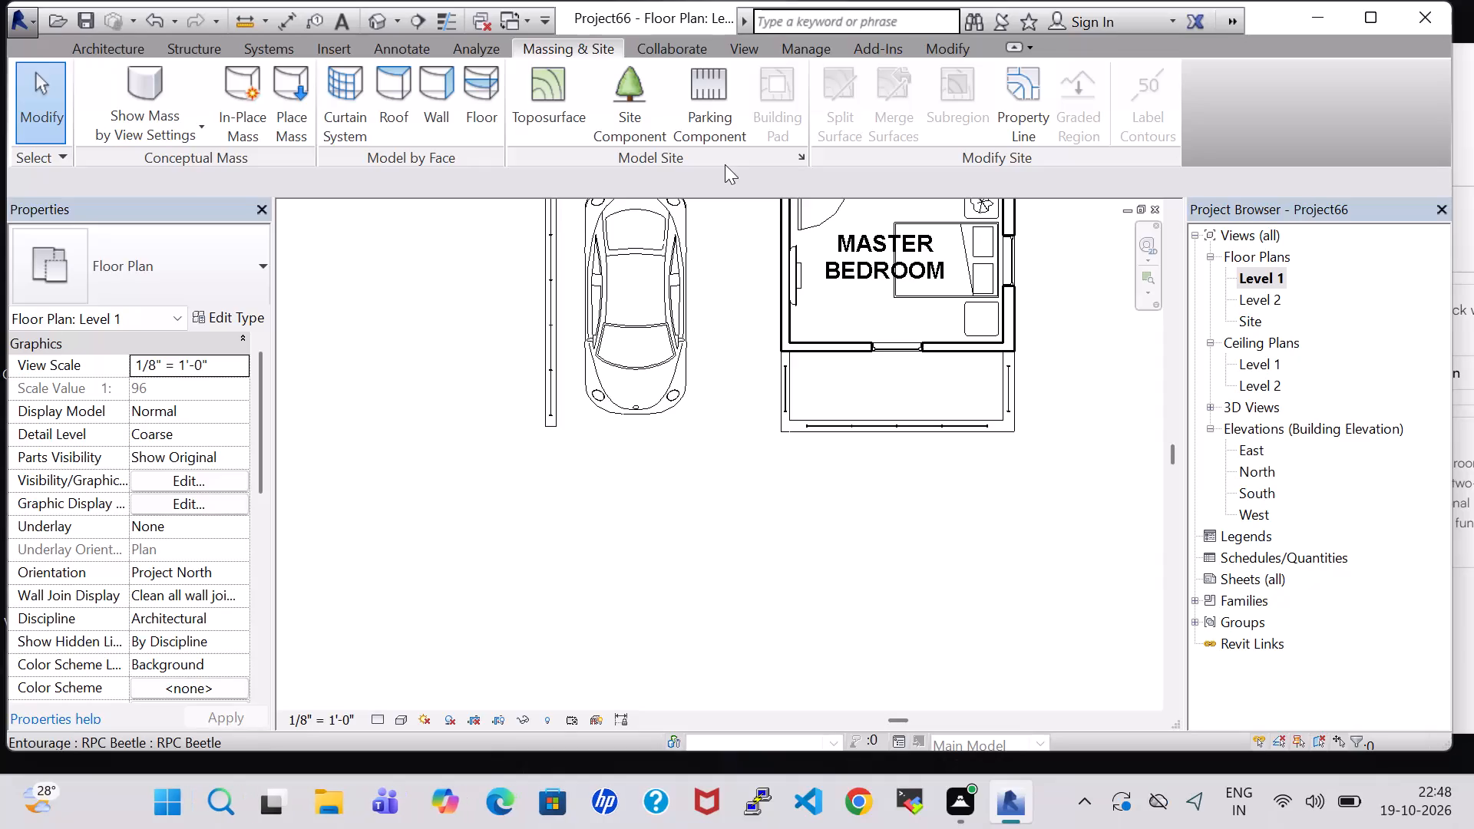
left_click(544, 91)
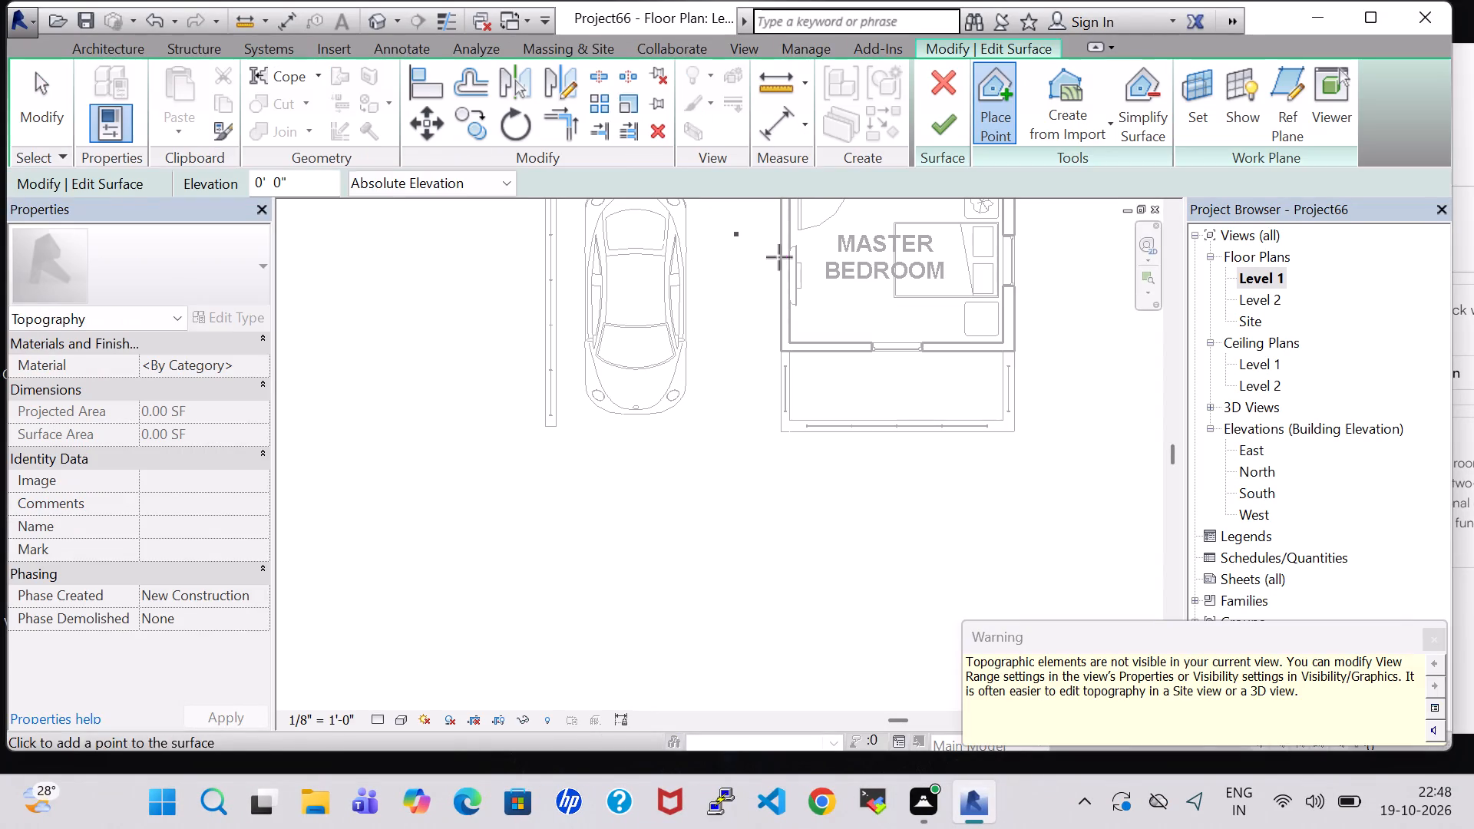
left_click(1433, 646)
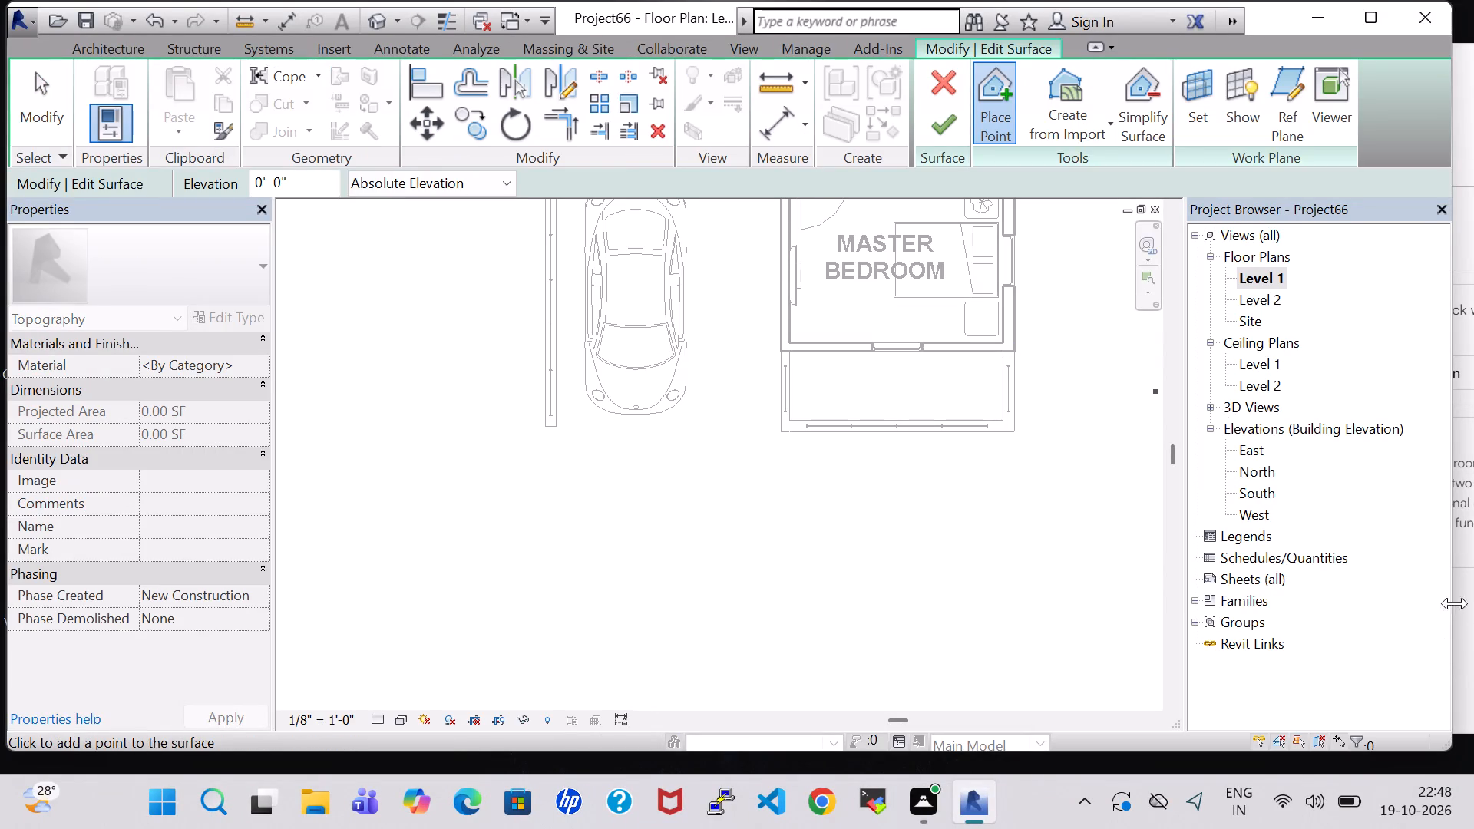
double_click(1176, 211)
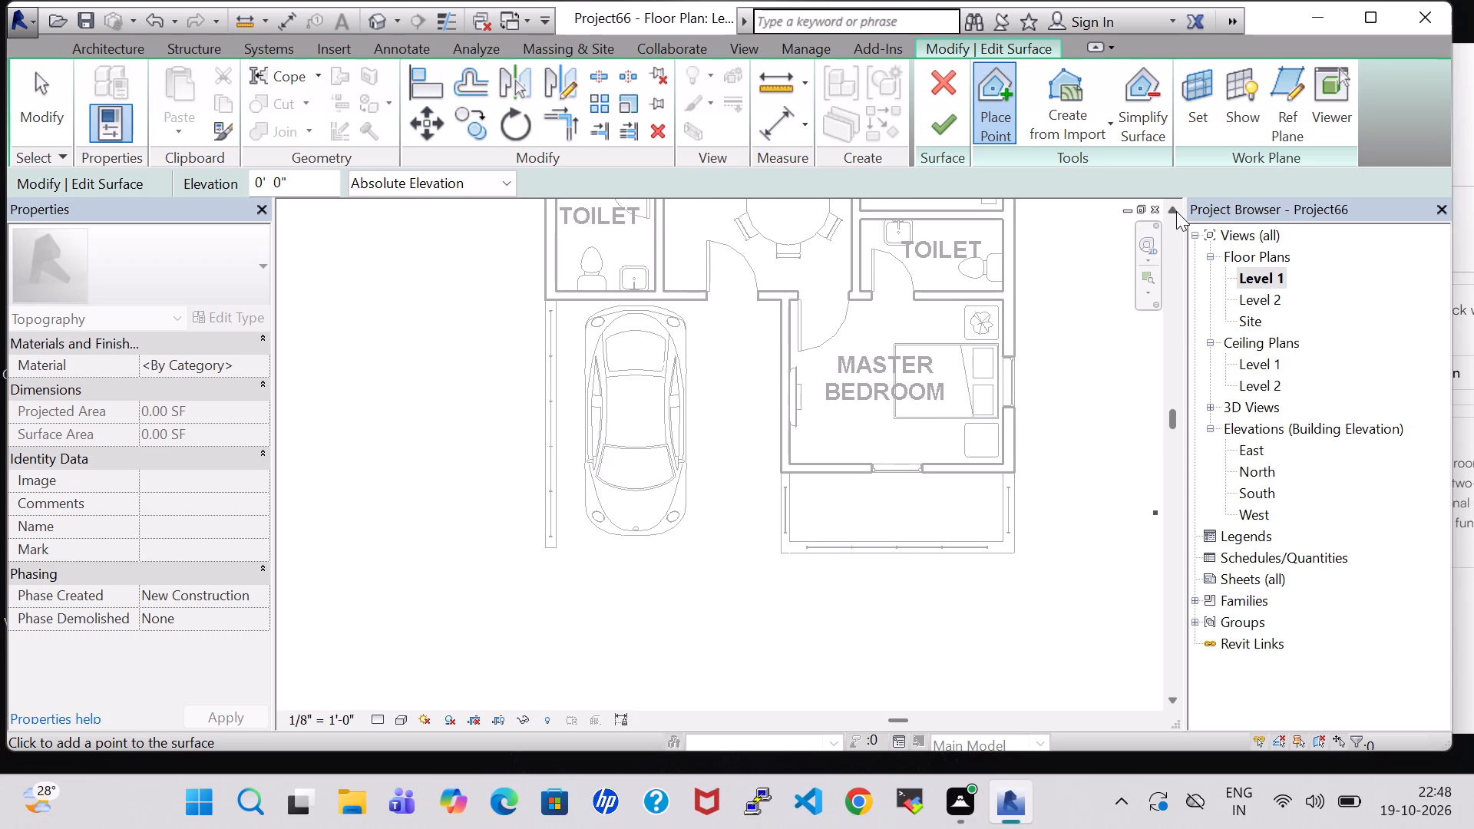
left_click(1176, 211)
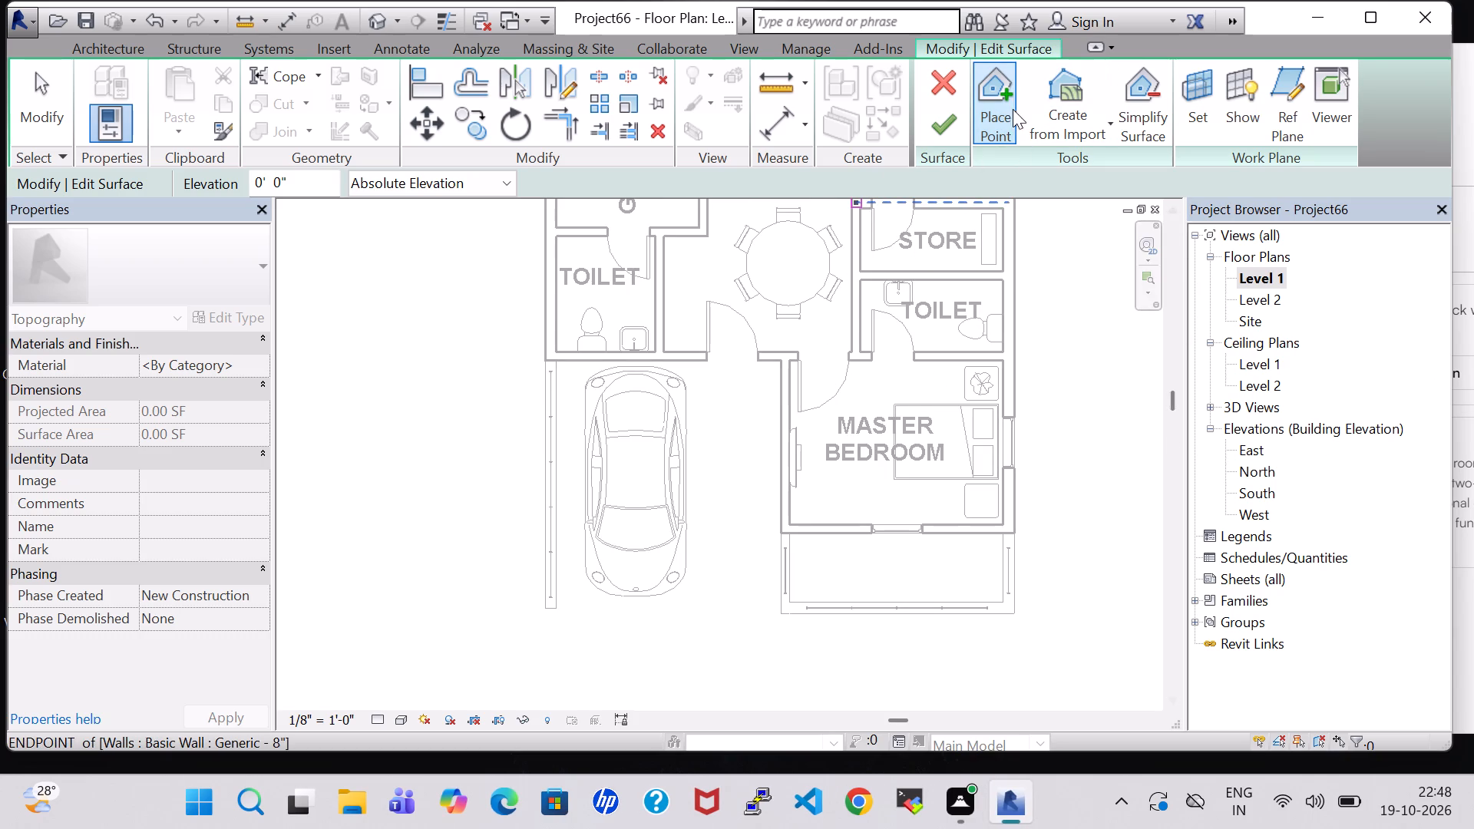
left_click(1006, 102)
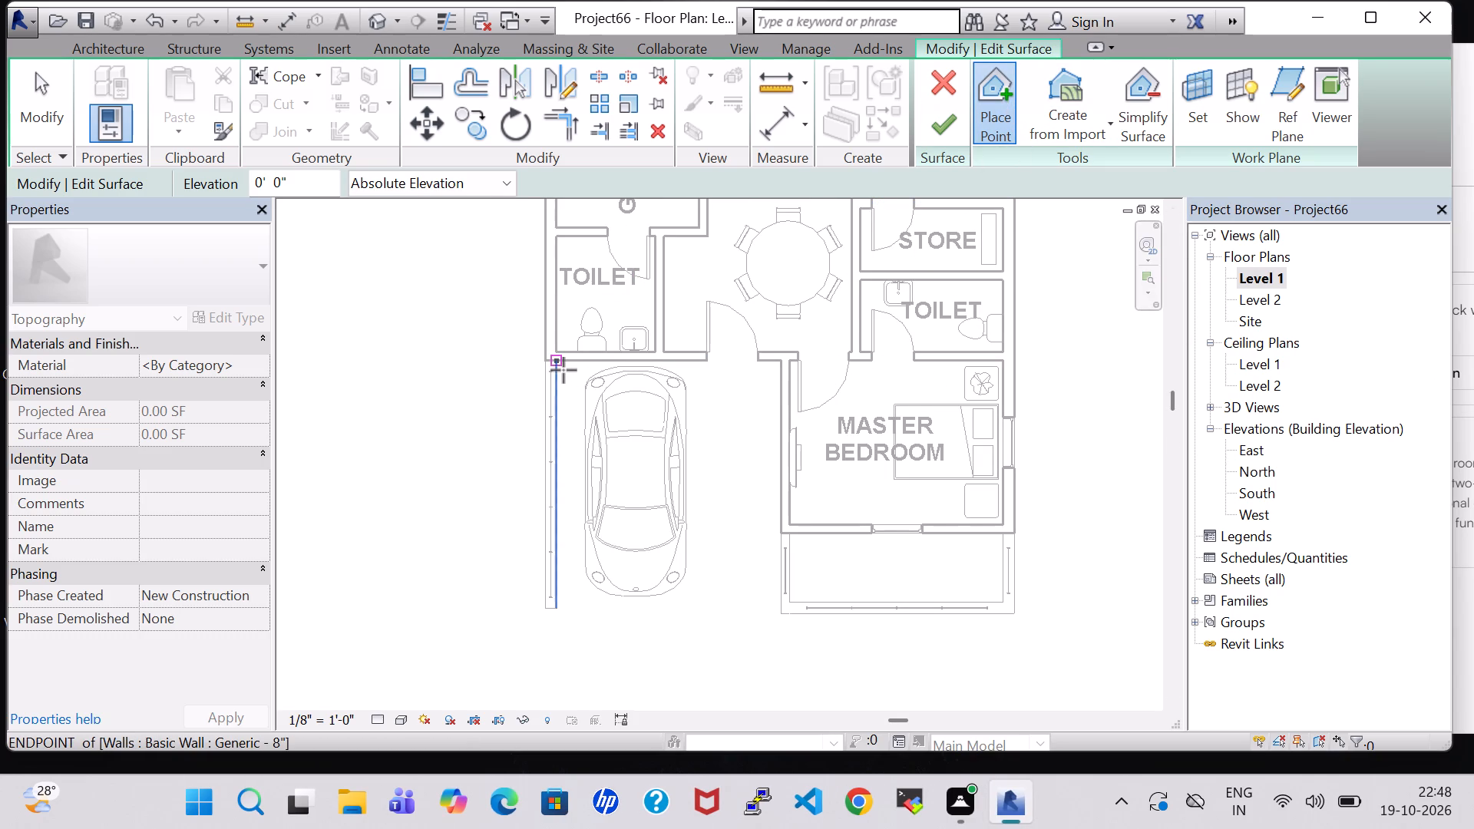
left_click(544, 365)
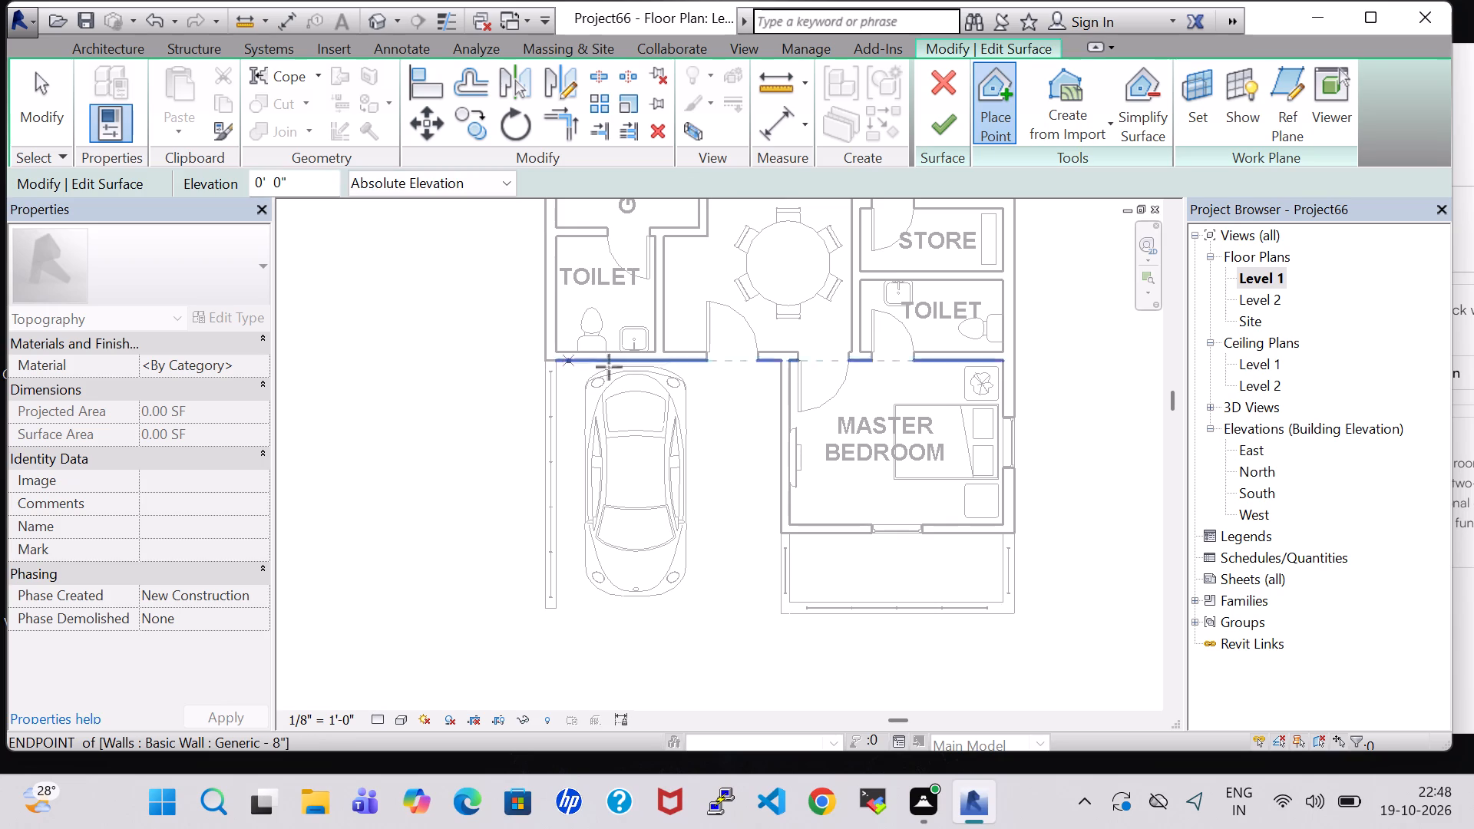
left_click(781, 362)
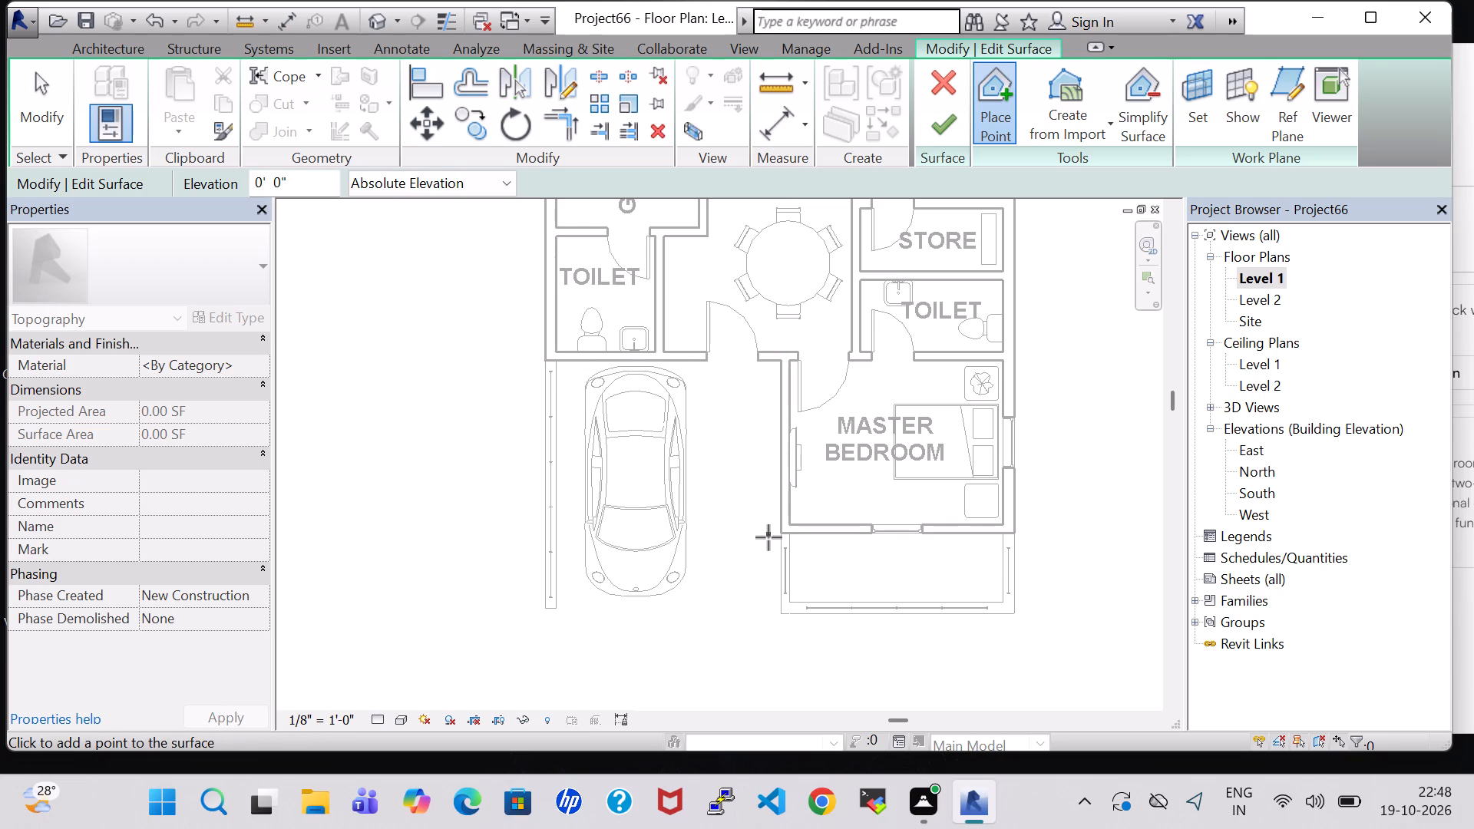
left_click(782, 613)
left_click(556, 611)
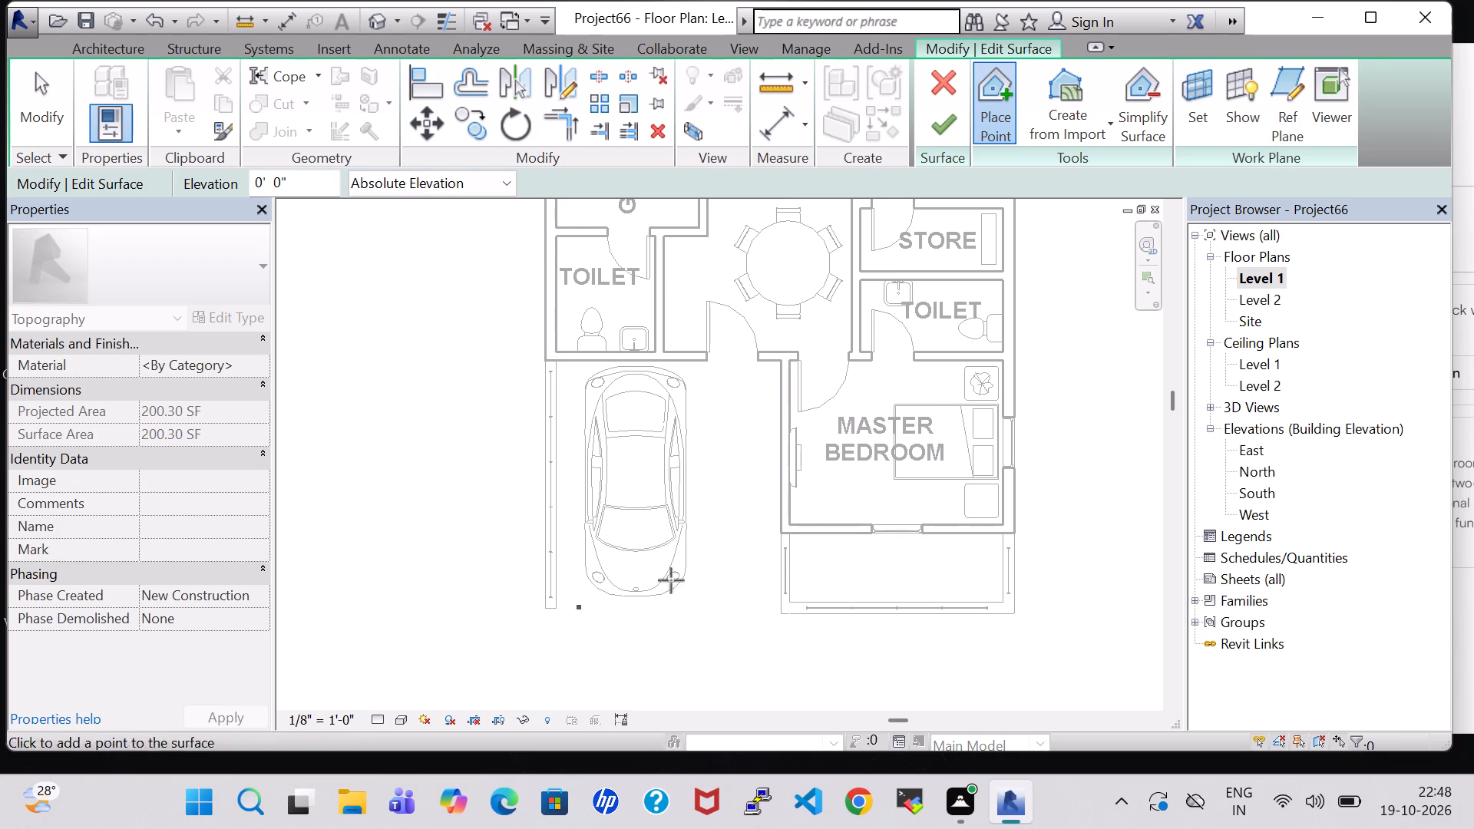
left_click(961, 125)
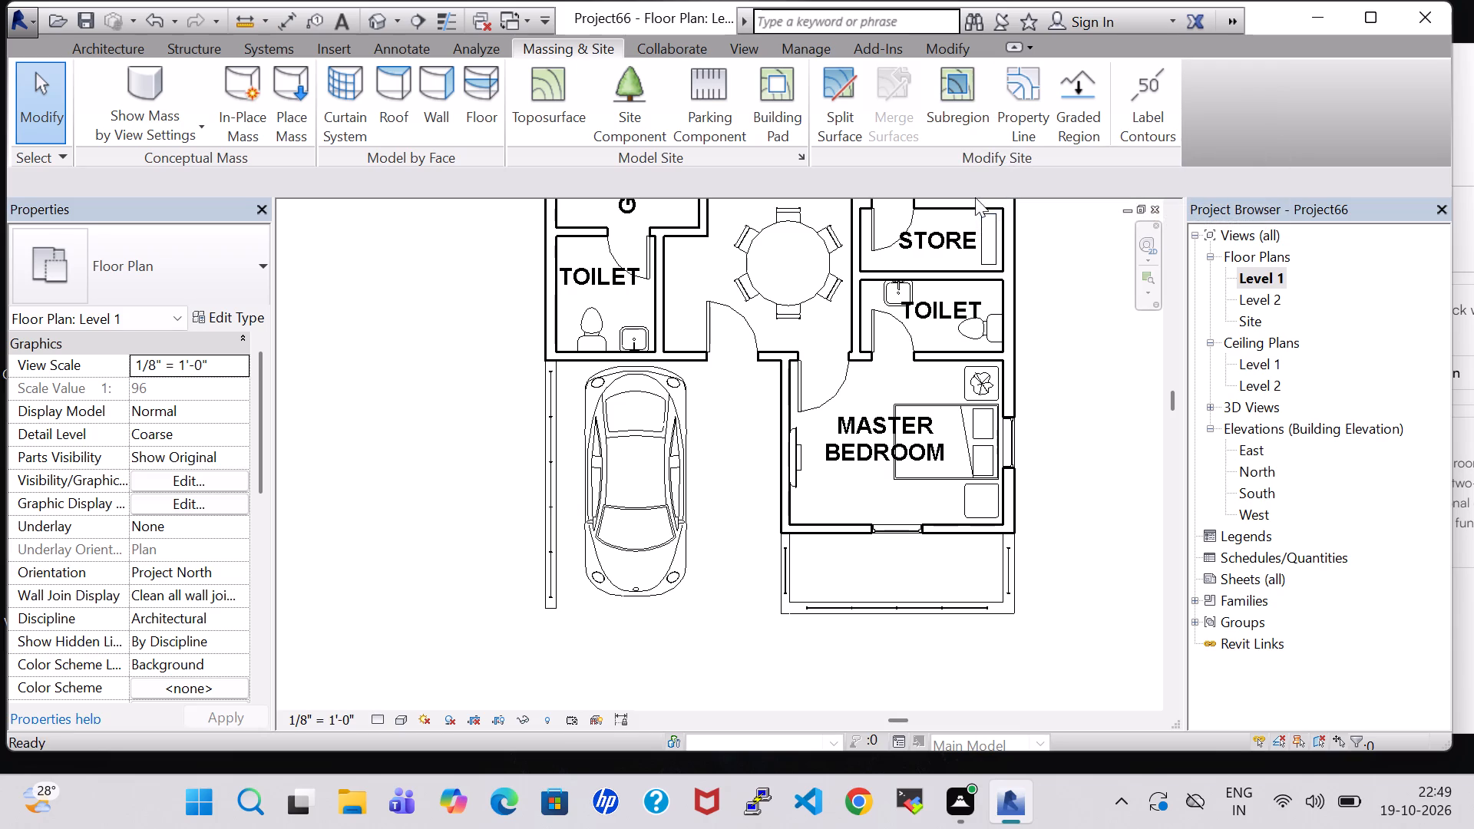
Create a second toposurface at 0' 0" elevation from four corner points around the low-walled front space south of the master bedroom.
left_click(544, 109)
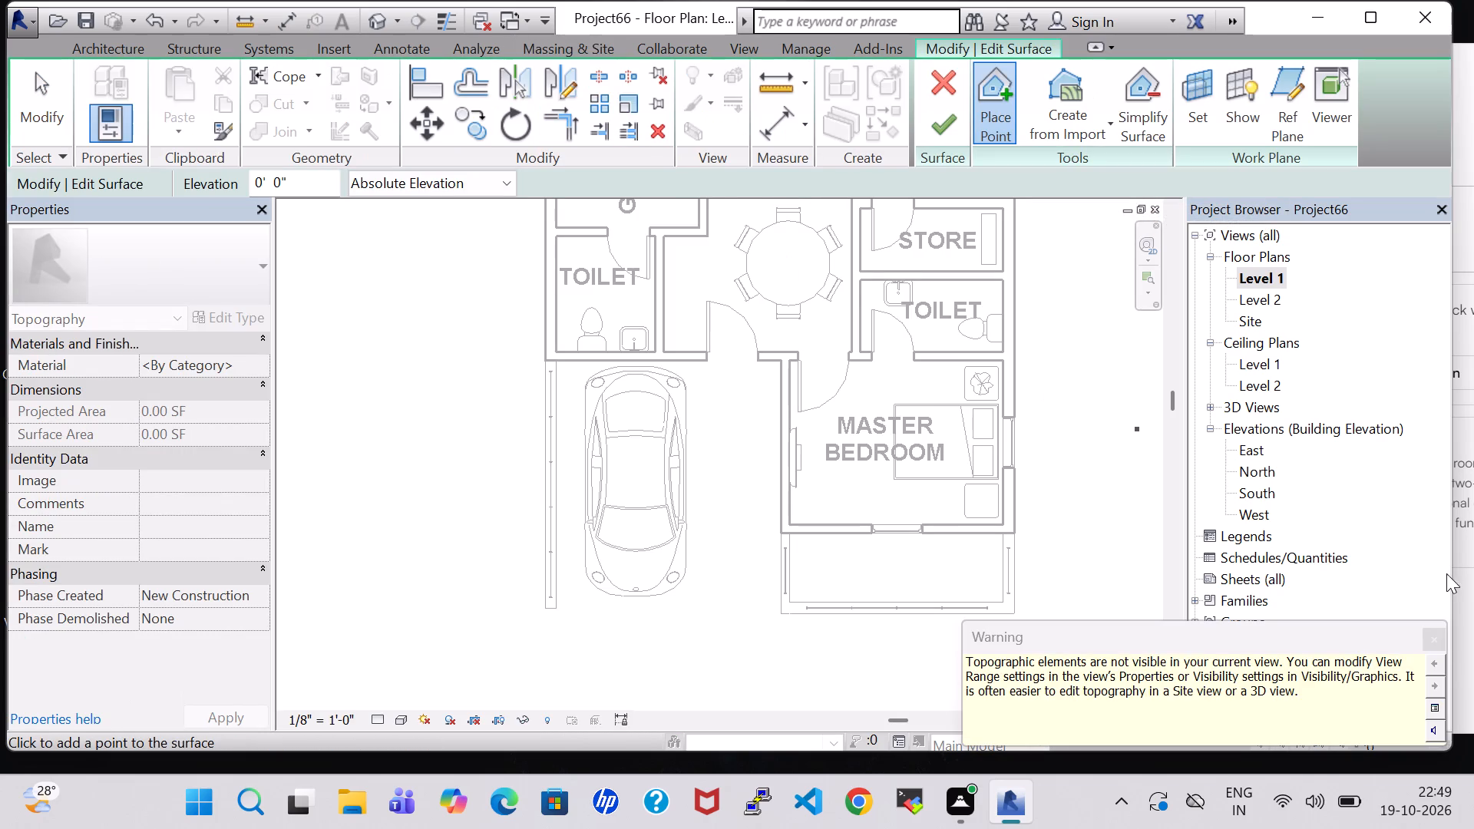
left_click(1441, 631)
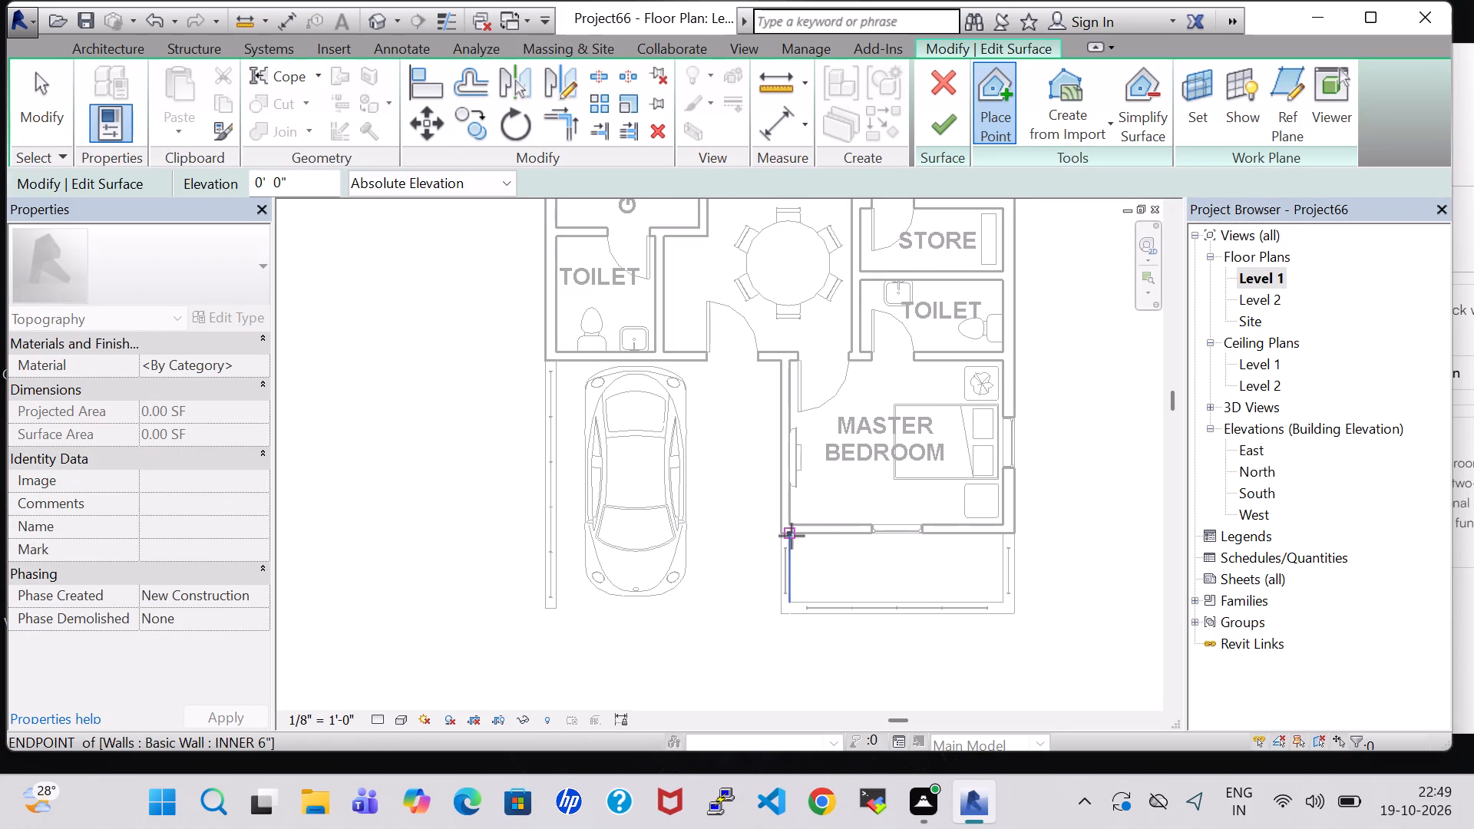
left_click(782, 536)
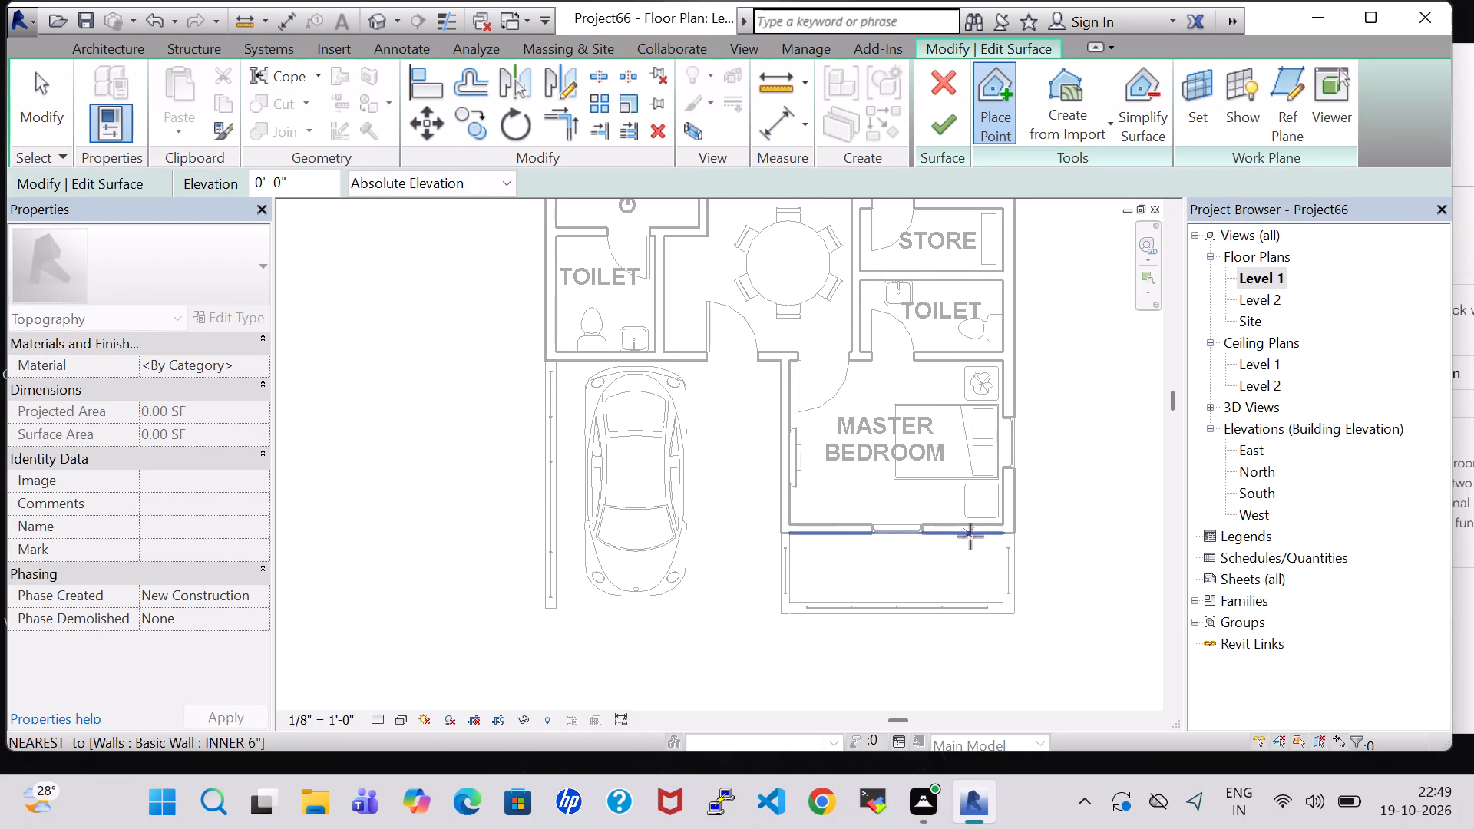
left_click(1013, 537)
left_click(1014, 616)
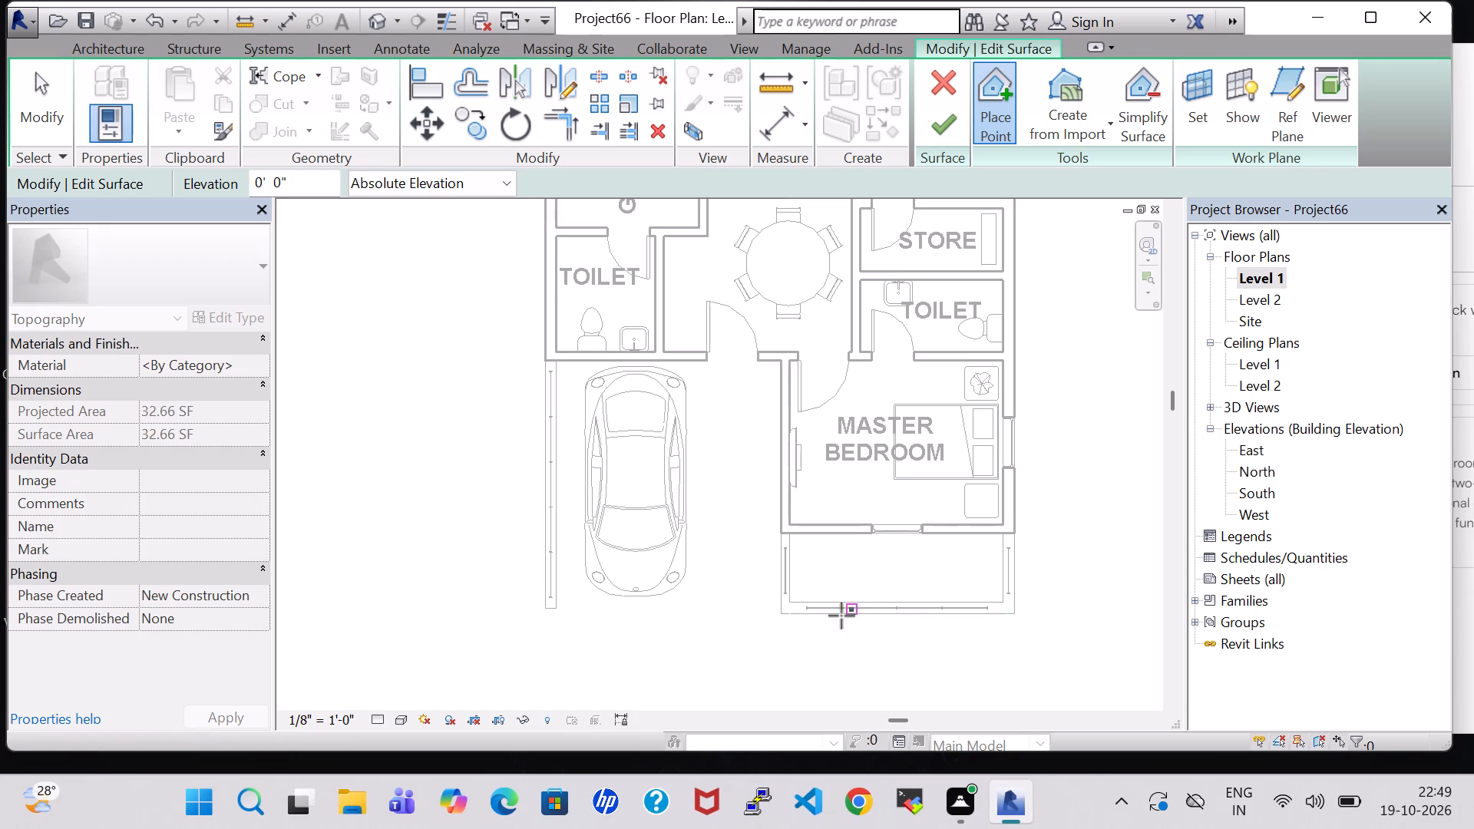
left_click(782, 617)
left_click(930, 135)
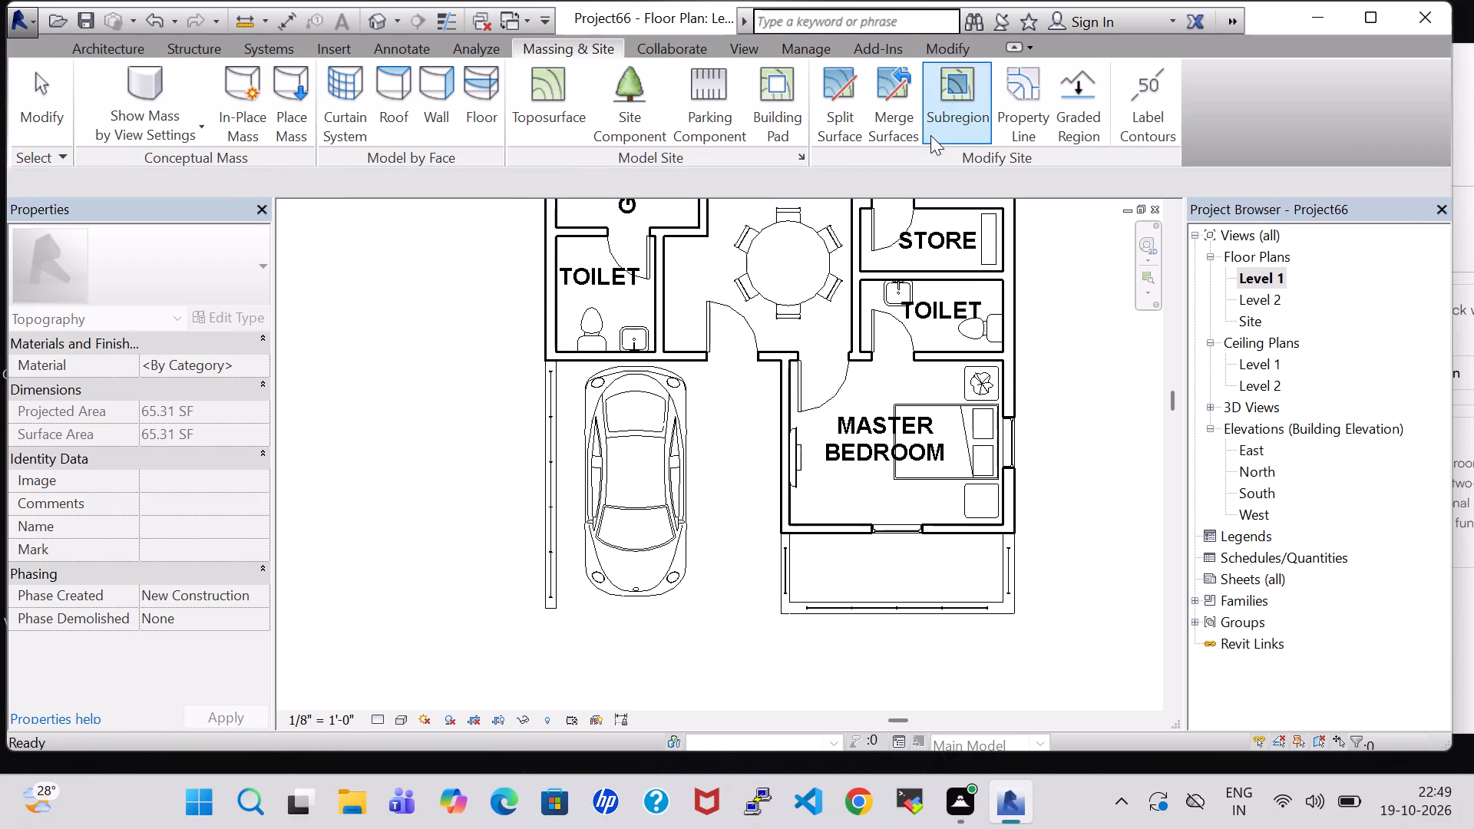
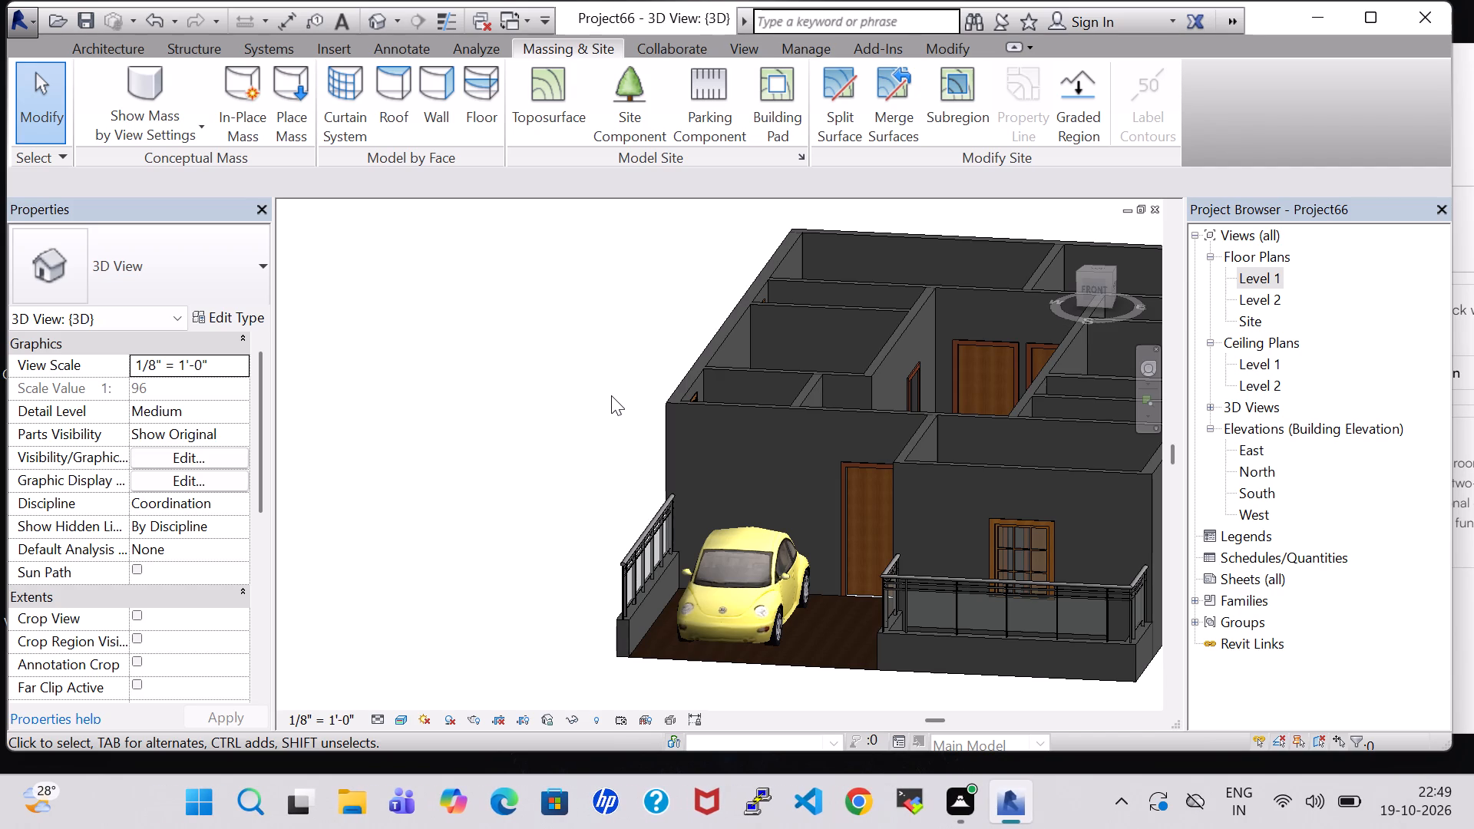
Open the Level 1 floor plan view of the house model.
double_click(1257, 273)
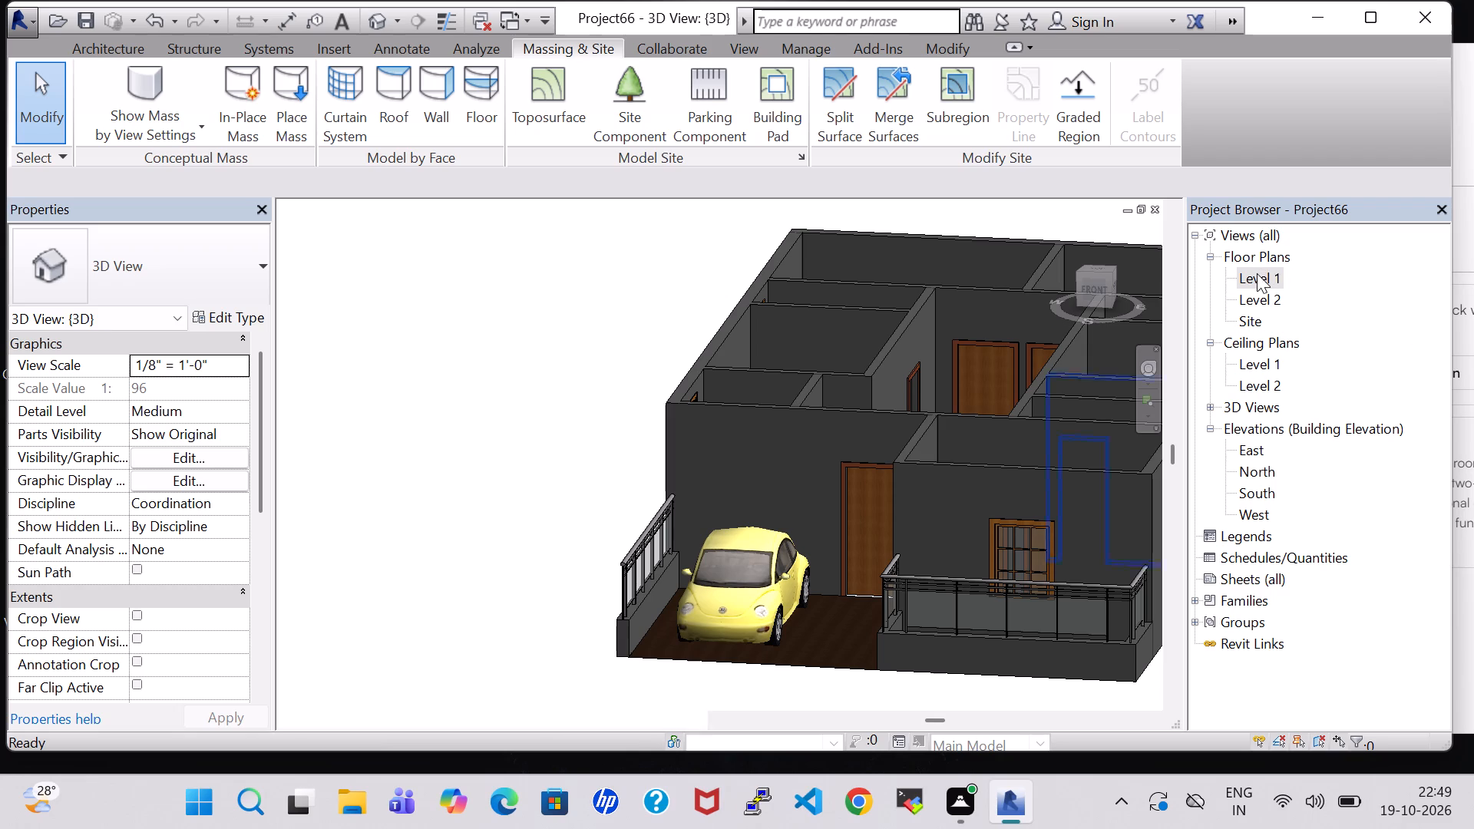
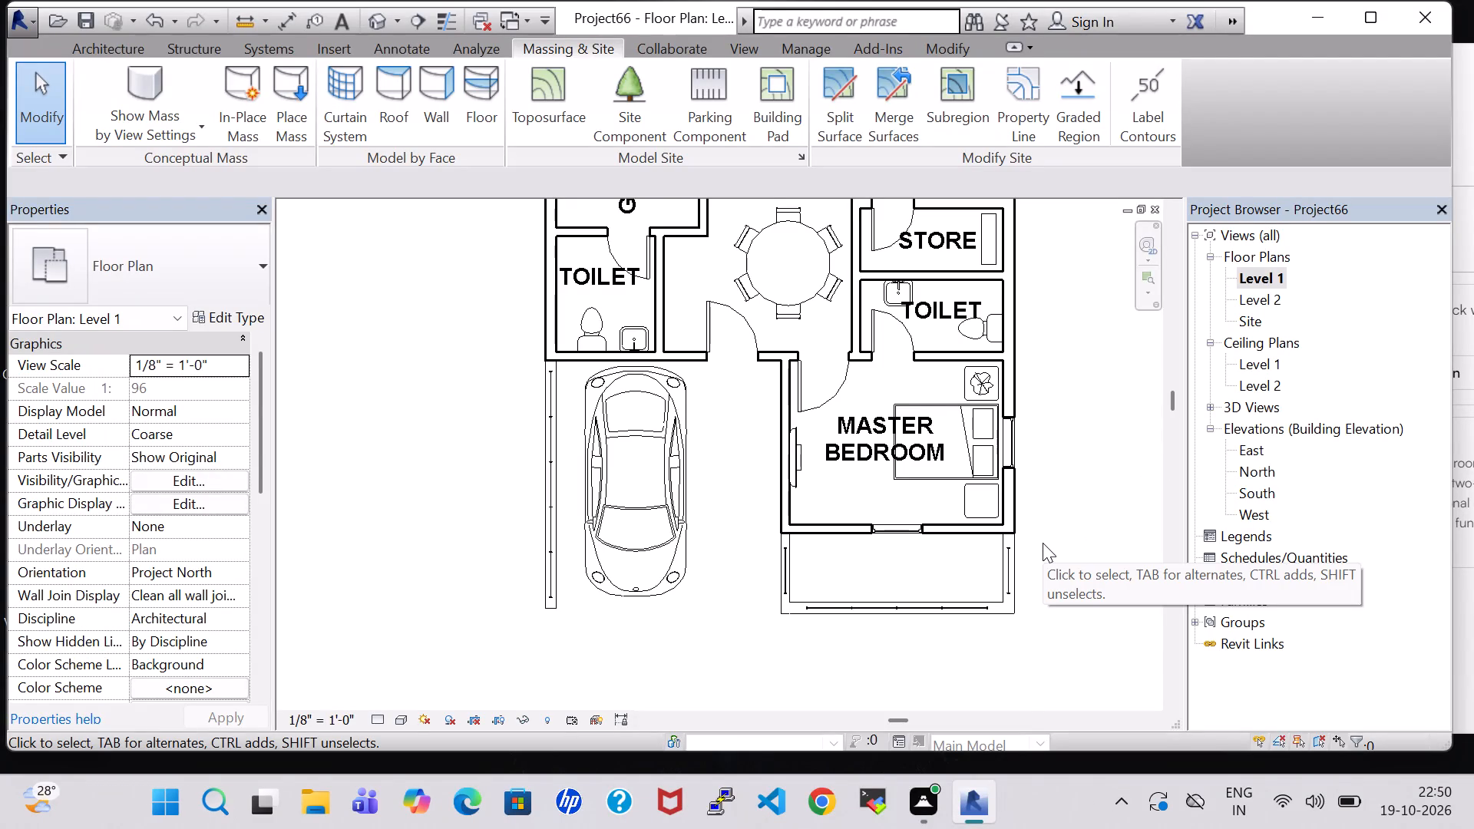
Place a plant matching the bedroom's Agave - 1.5' near the west end of the railed porch south of the master bedroom.
left_click(987, 381)
right_click(987, 381)
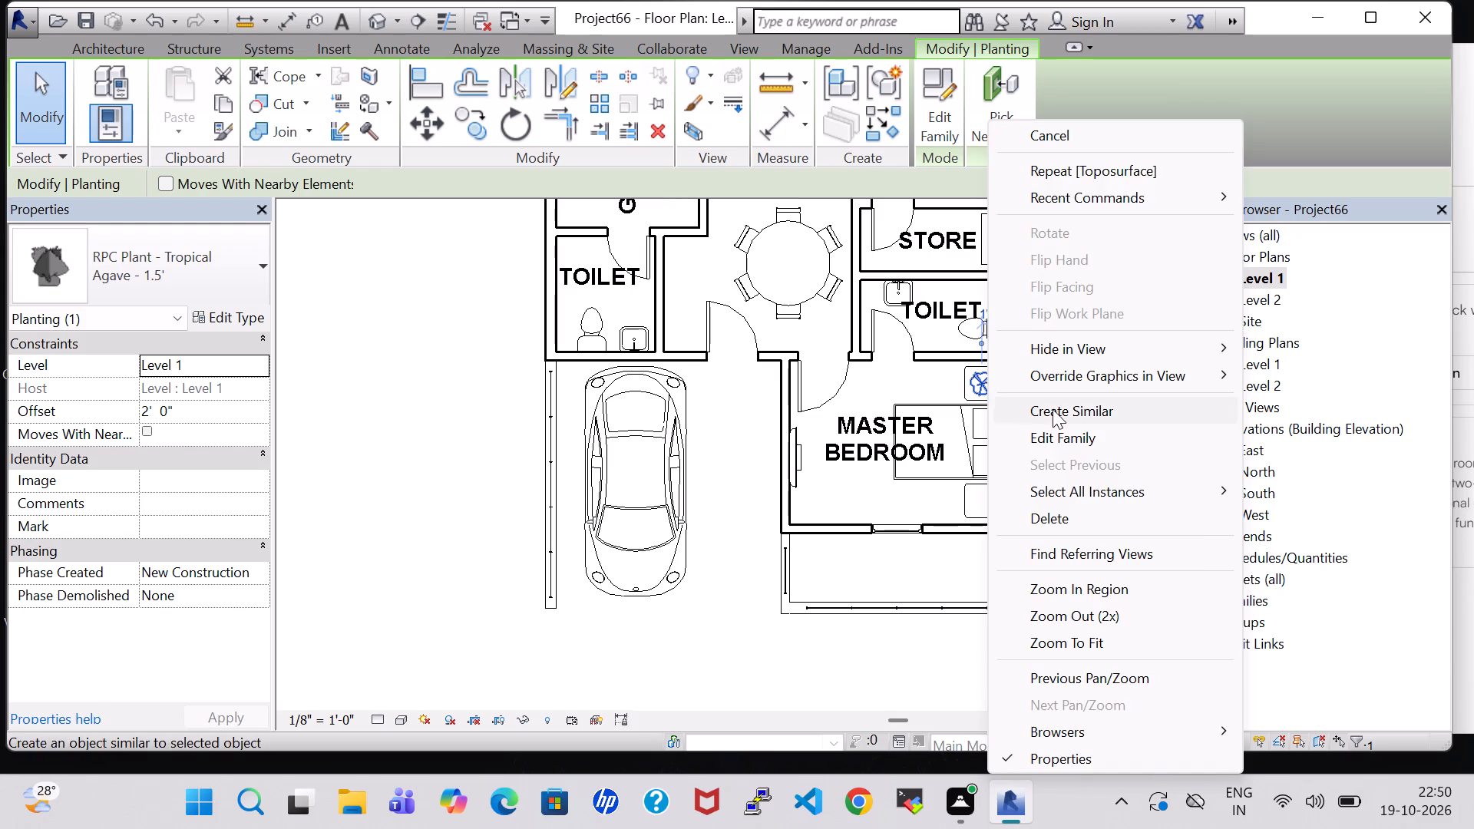
left_click(1056, 410)
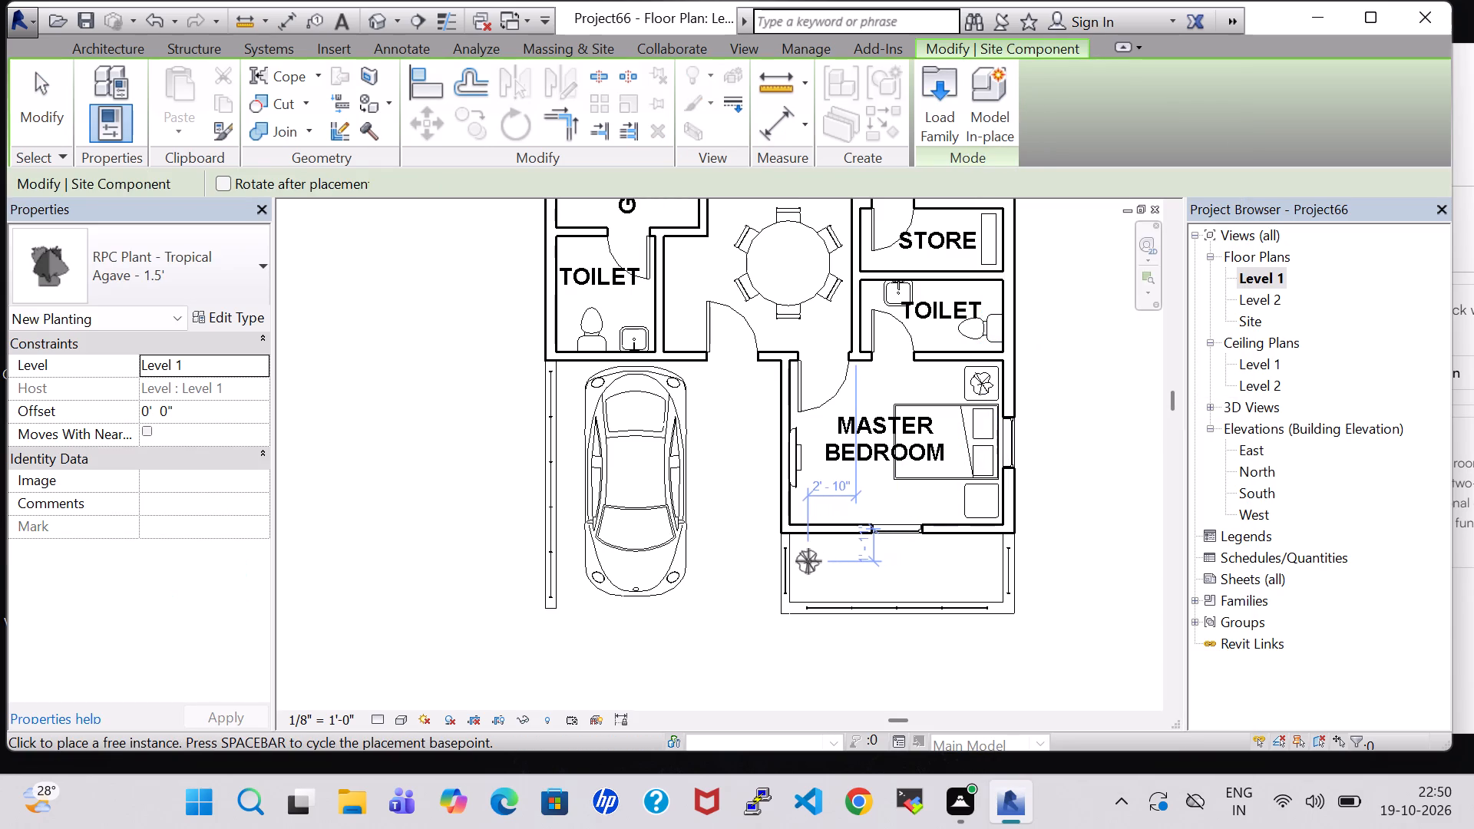
left_click(809, 561)
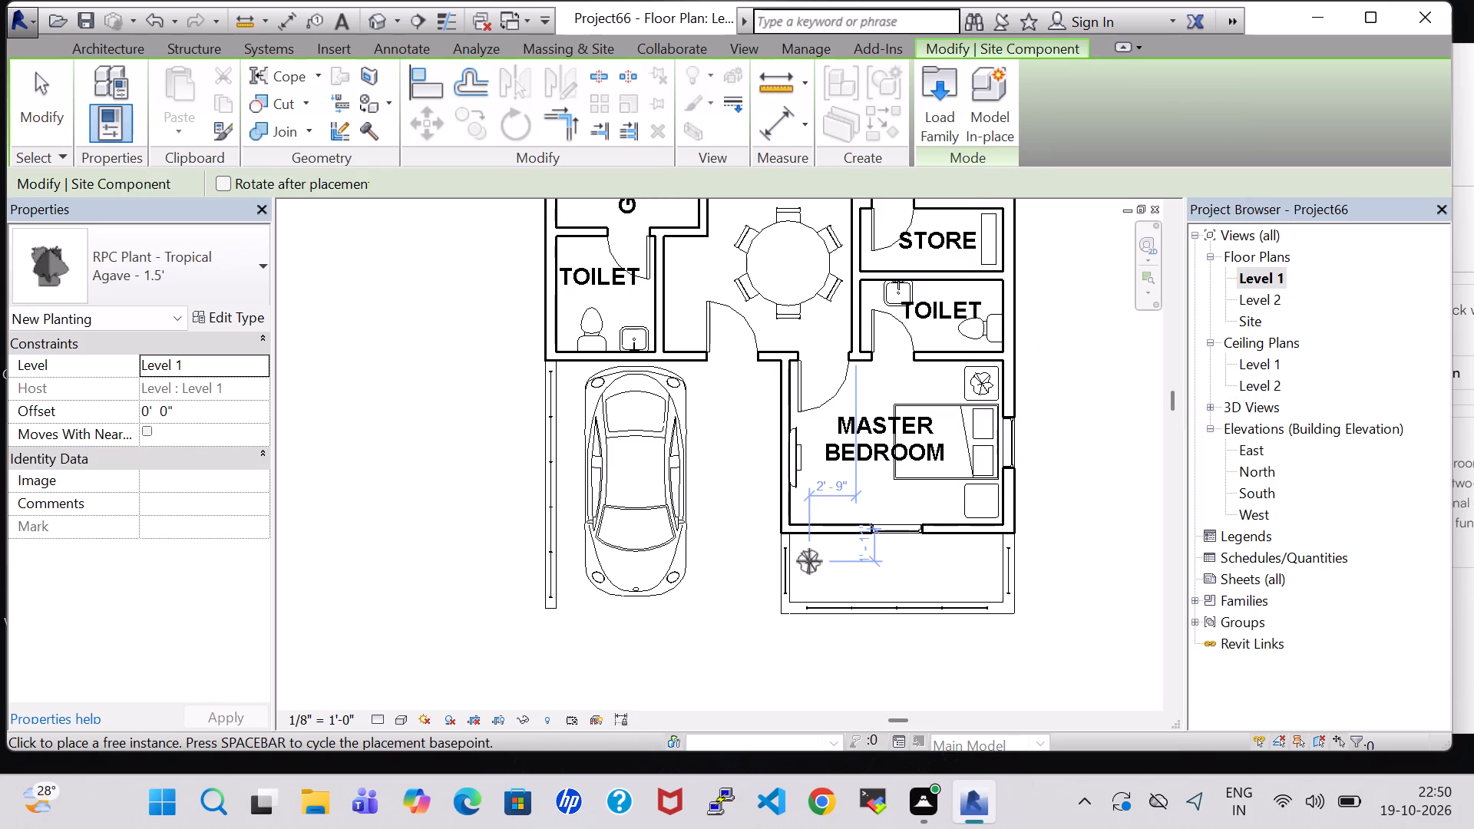
key("Escape")
key("Escape")
Change the new porch plant's type to RPC Plant - Tropical Crane Lily - 3'.
left_click(809, 561)
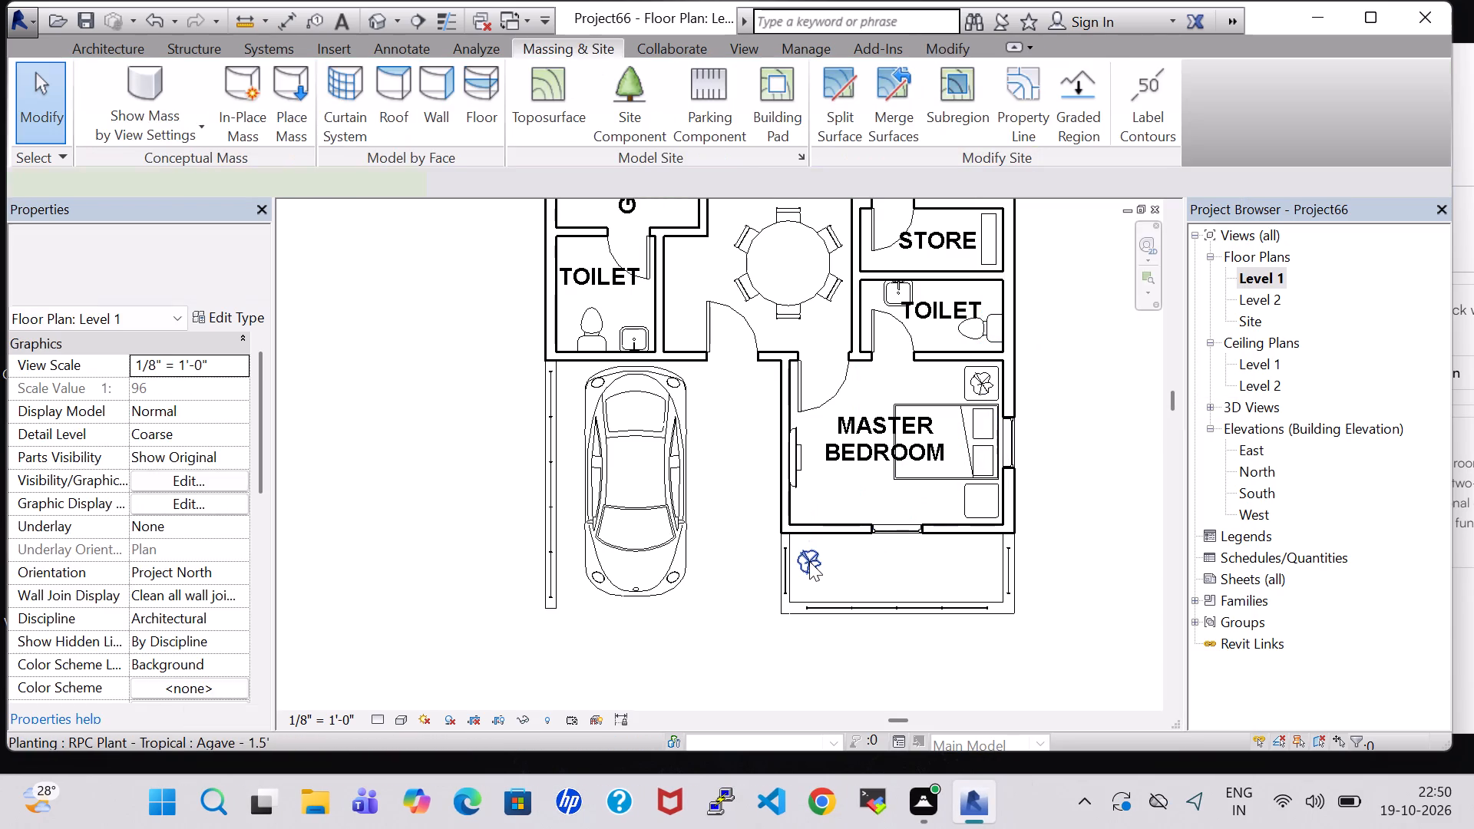
left_click(198, 311)
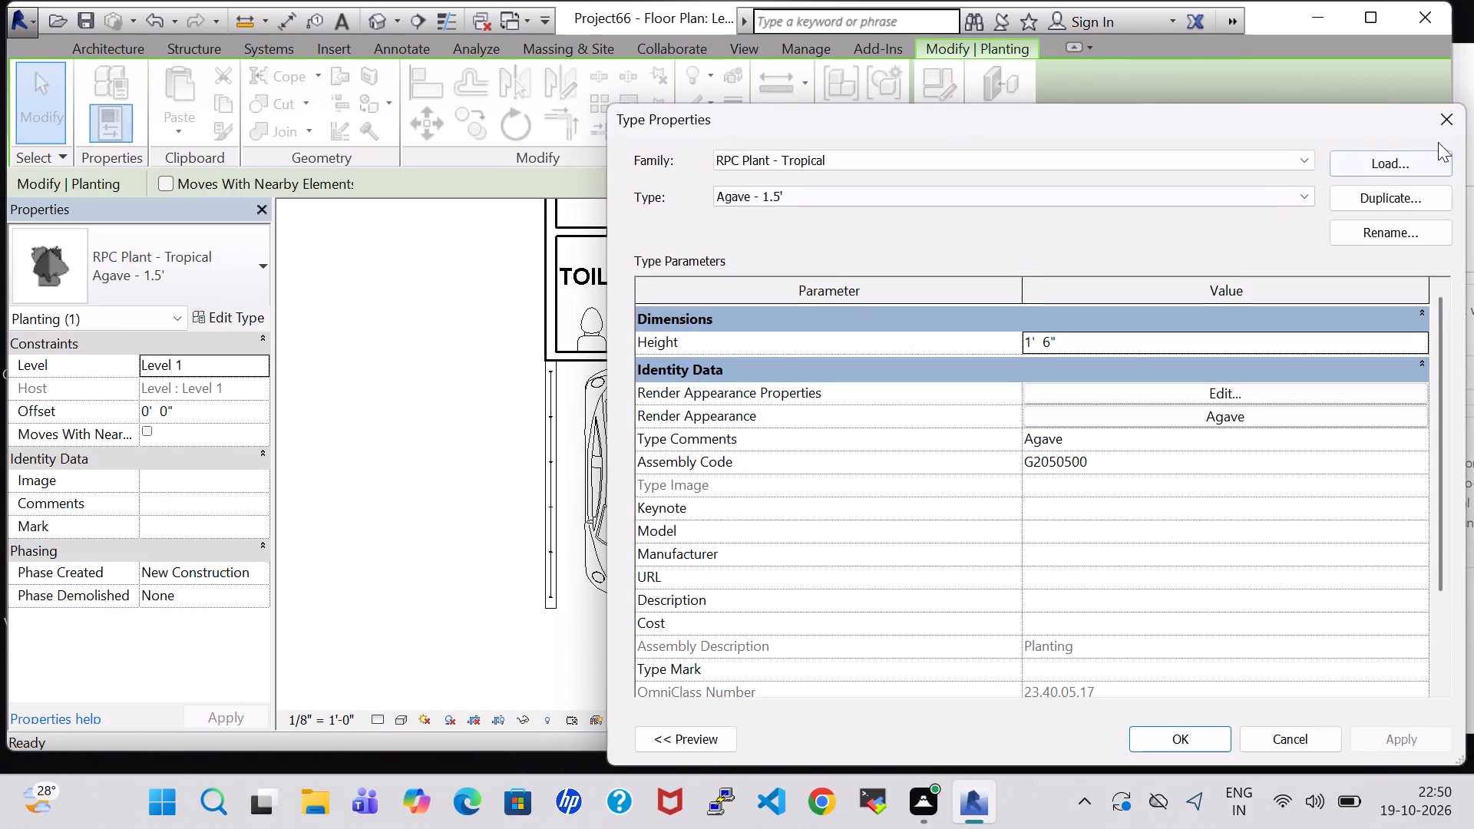
left_click(1443, 118)
left_click(150, 267)
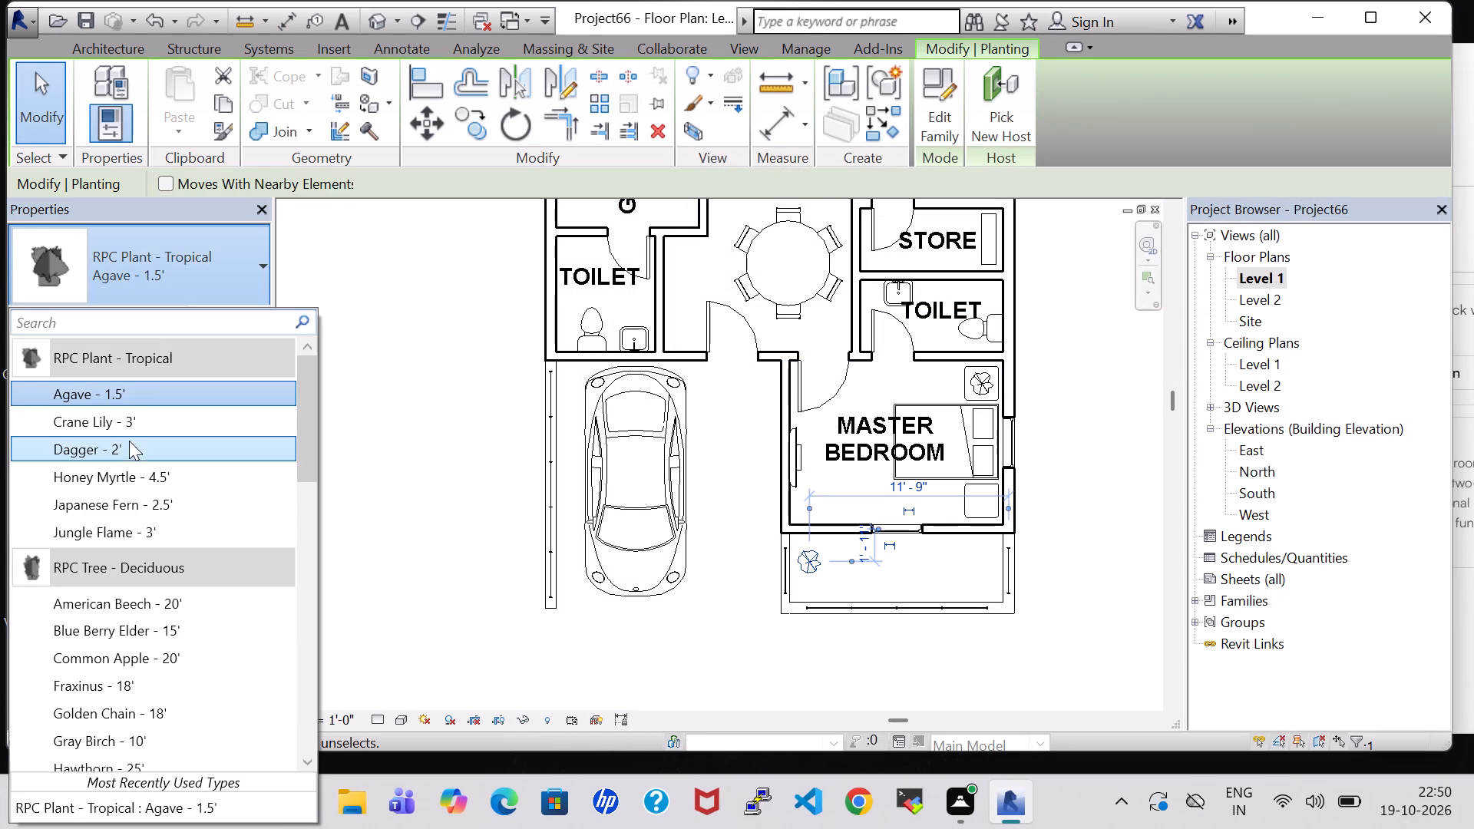
left_click(131, 424)
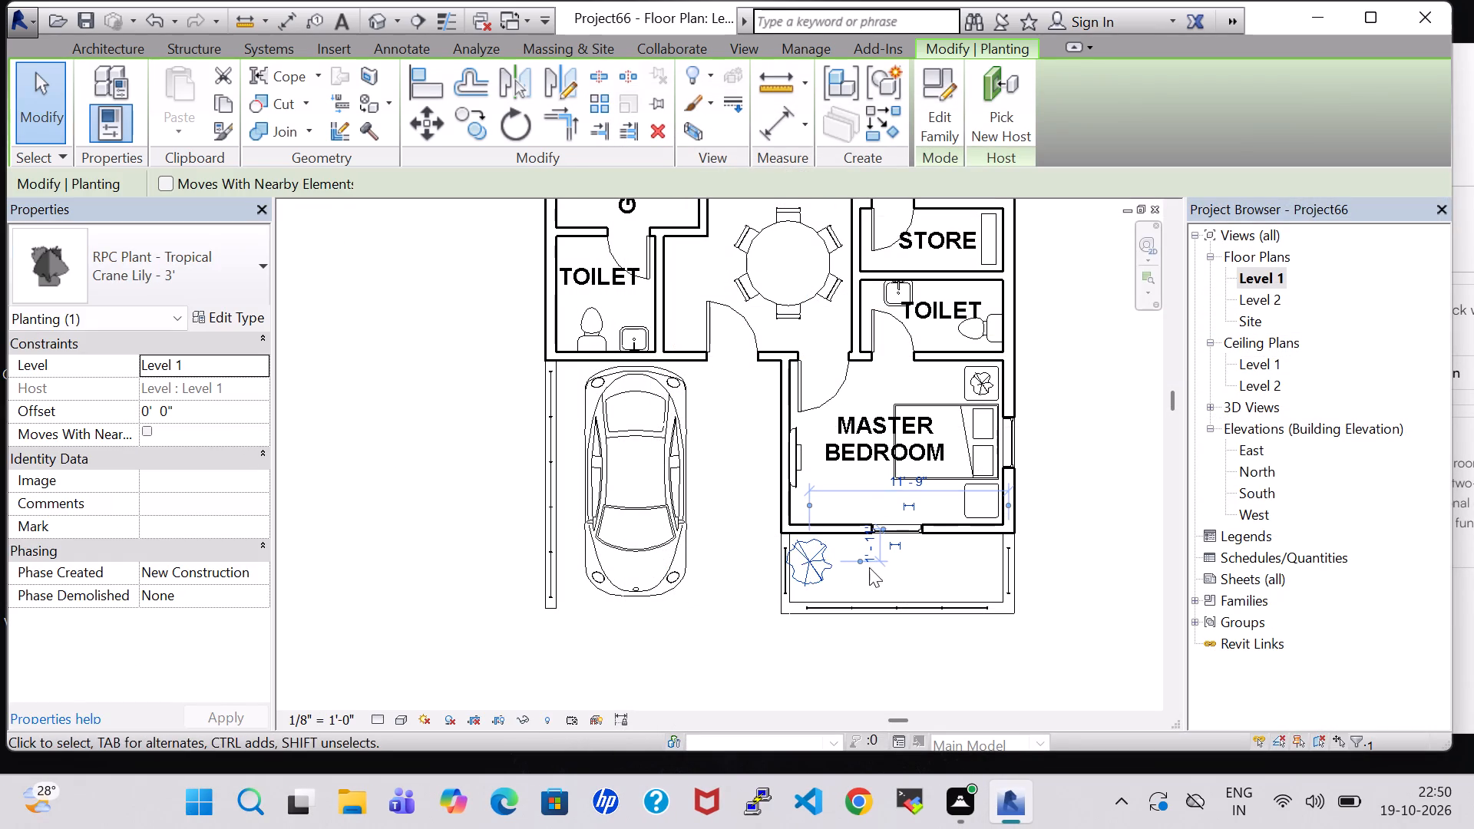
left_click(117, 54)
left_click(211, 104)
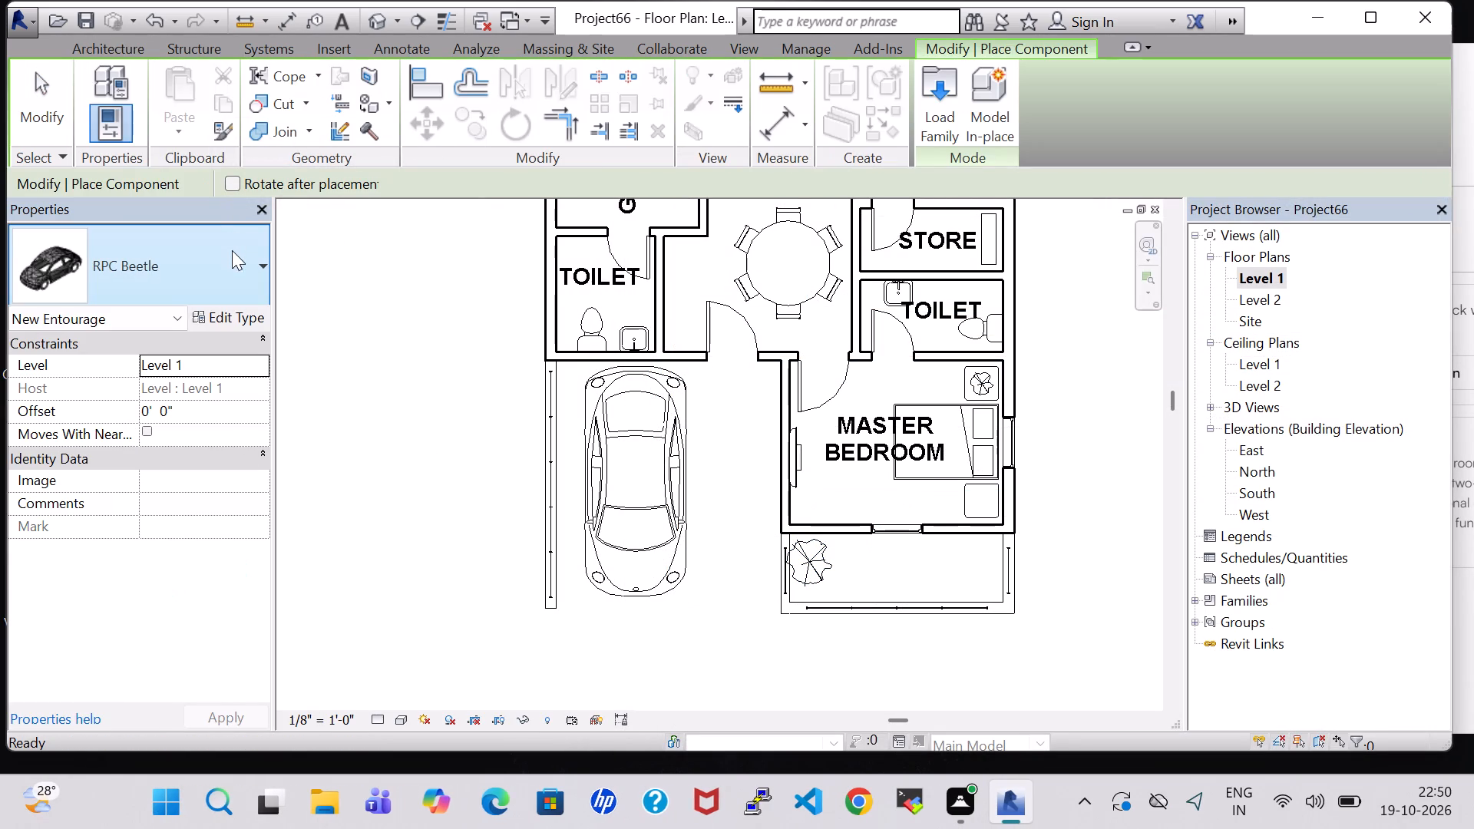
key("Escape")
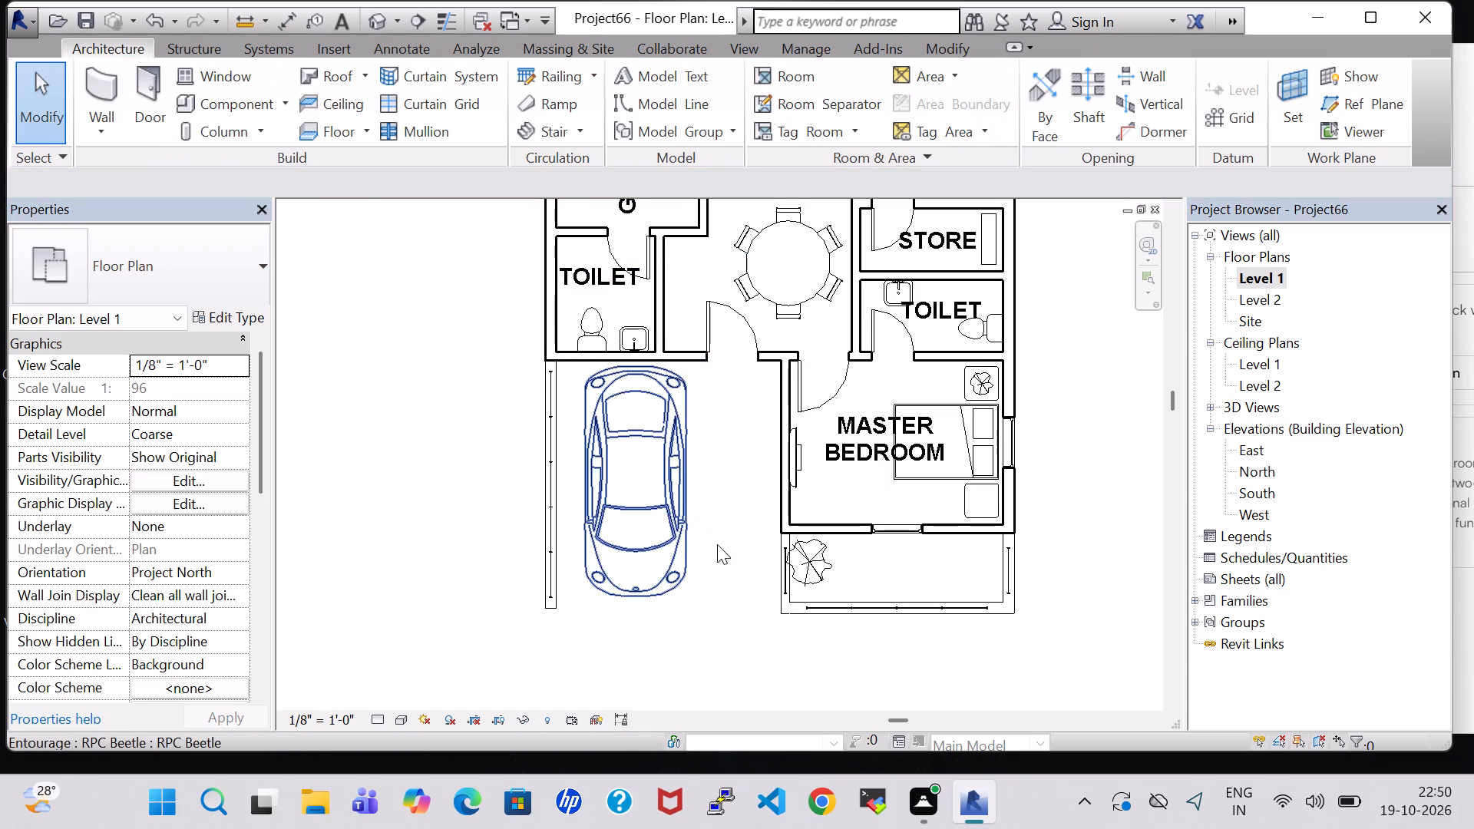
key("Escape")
Place two more Crane Lily - 3' plants in line on the porch, one near its middle and one near its east end.
left_click(812, 565)
left_click(220, 266)
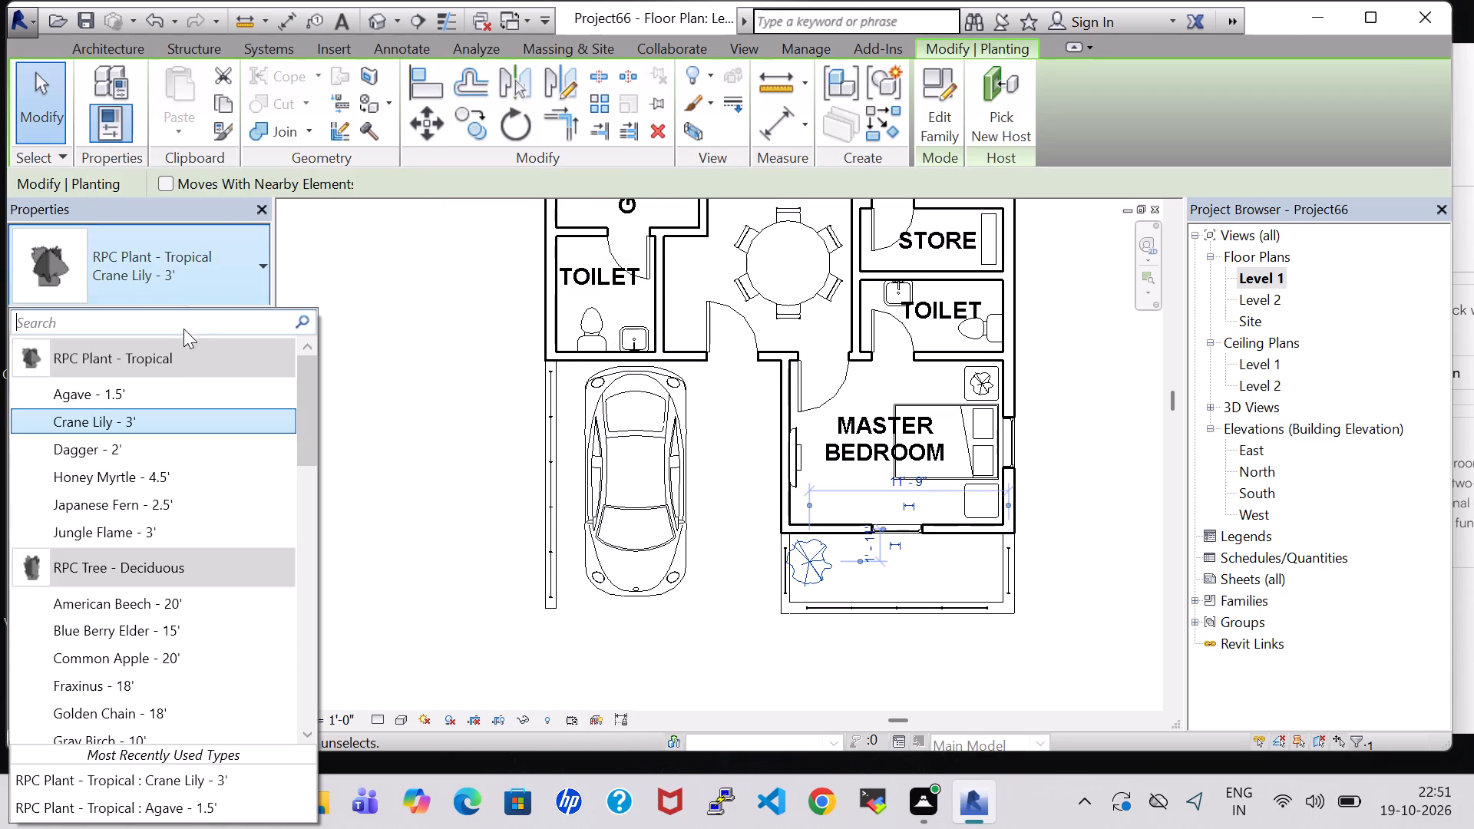
left_click(817, 563)
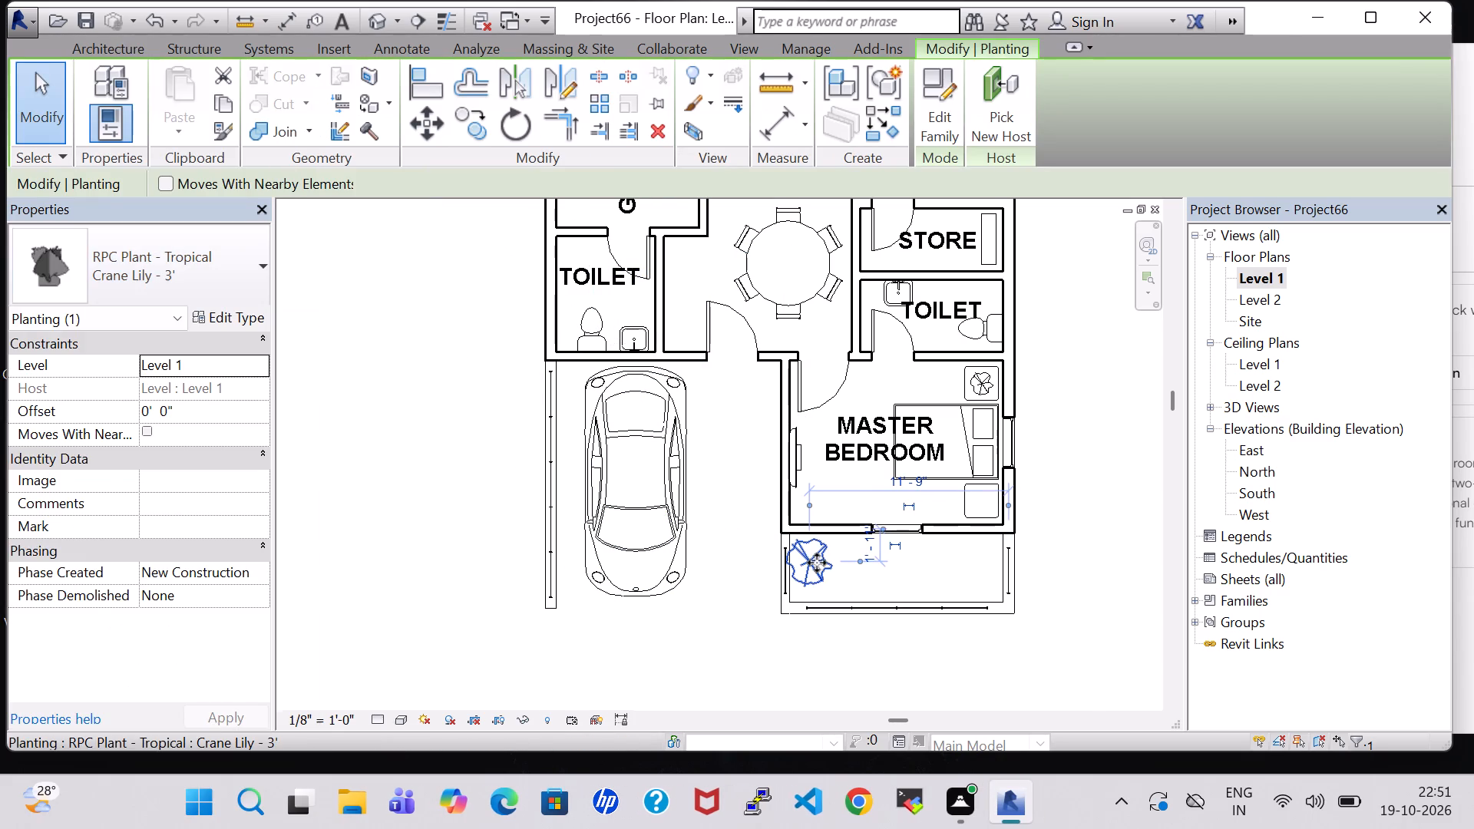
right_click(817, 563)
left_click(937, 410)
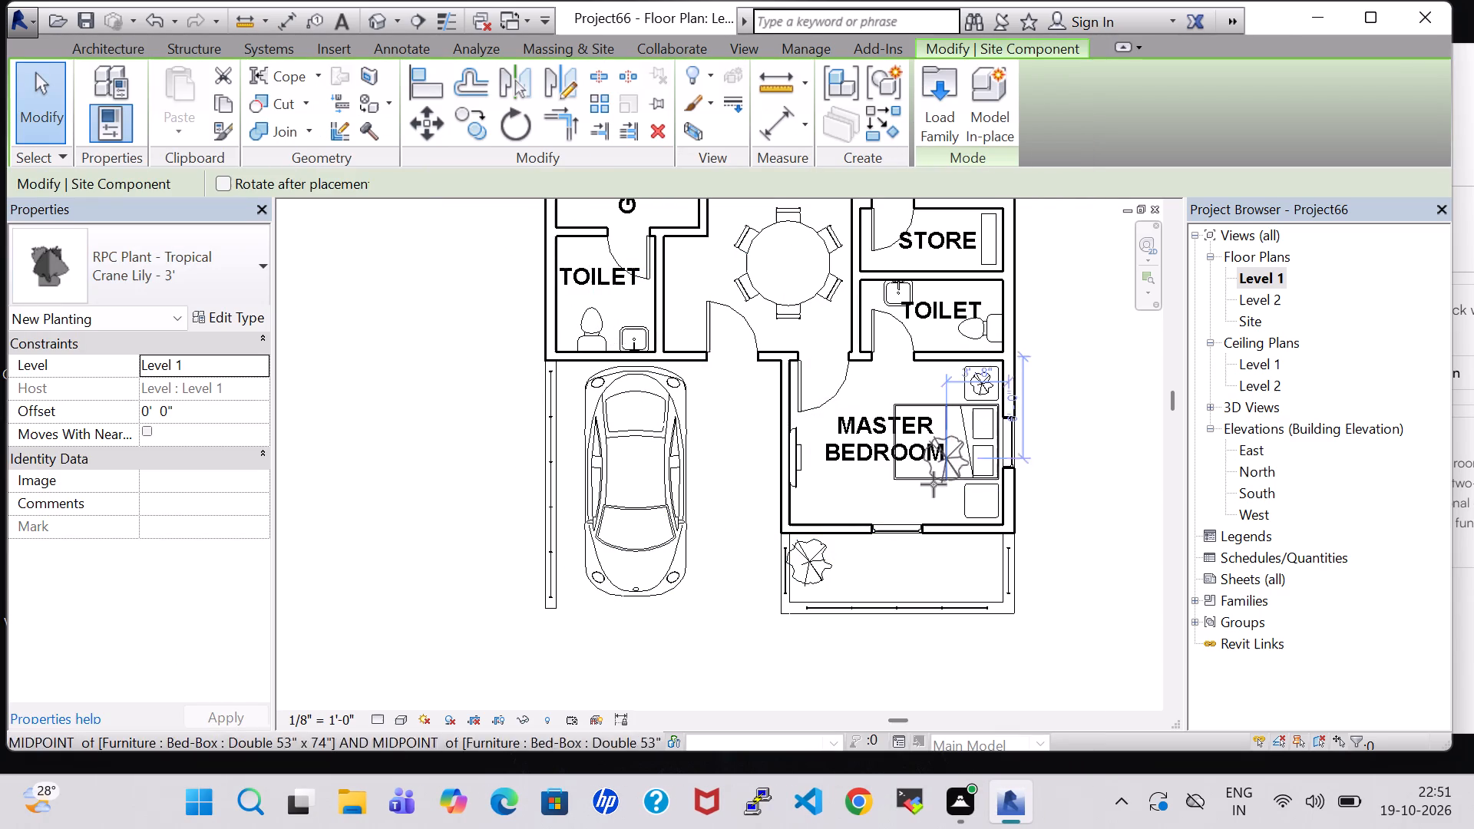
left_click(872, 566)
left_click(930, 566)
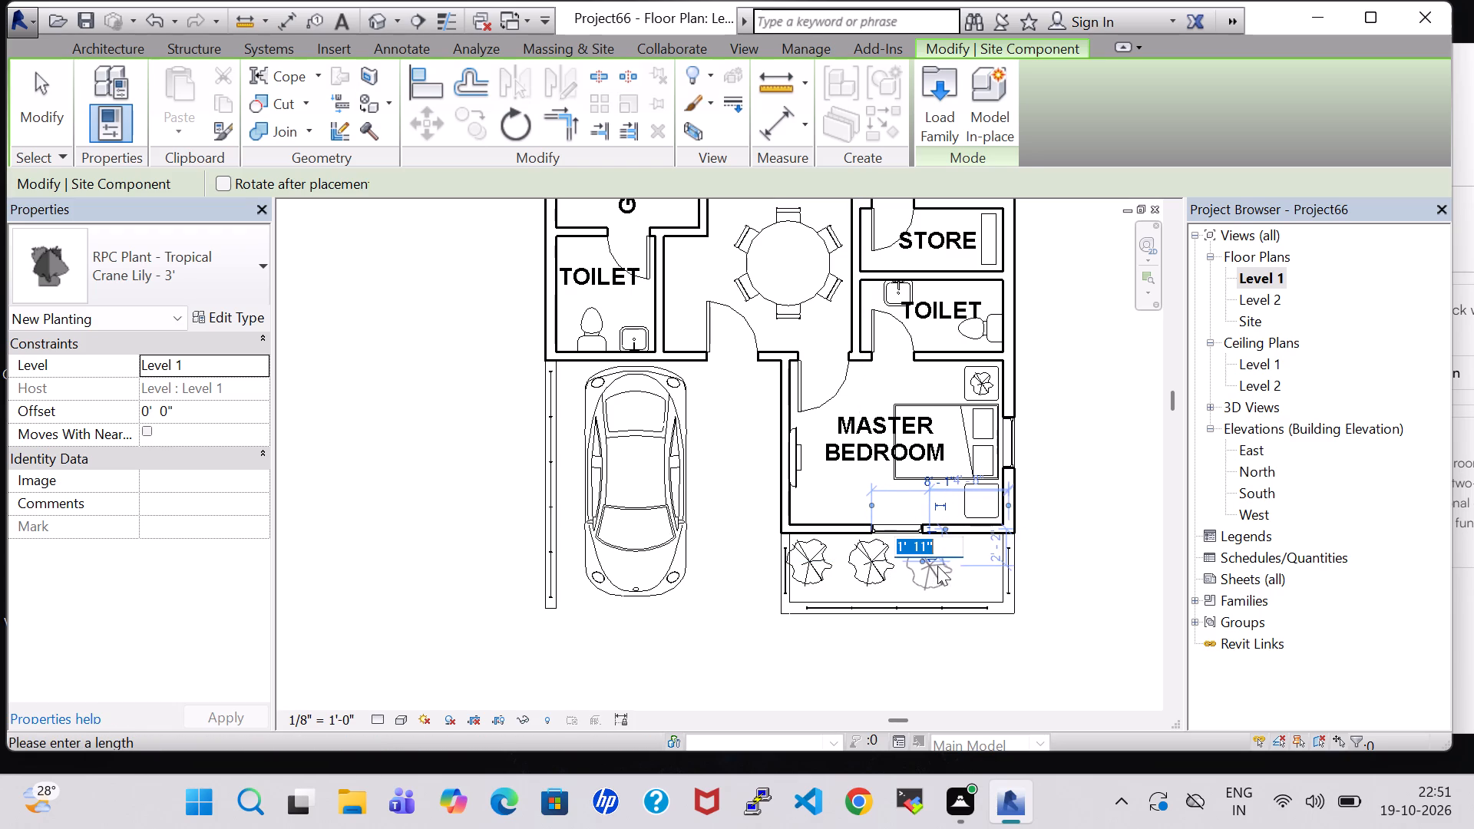
key("Escape")
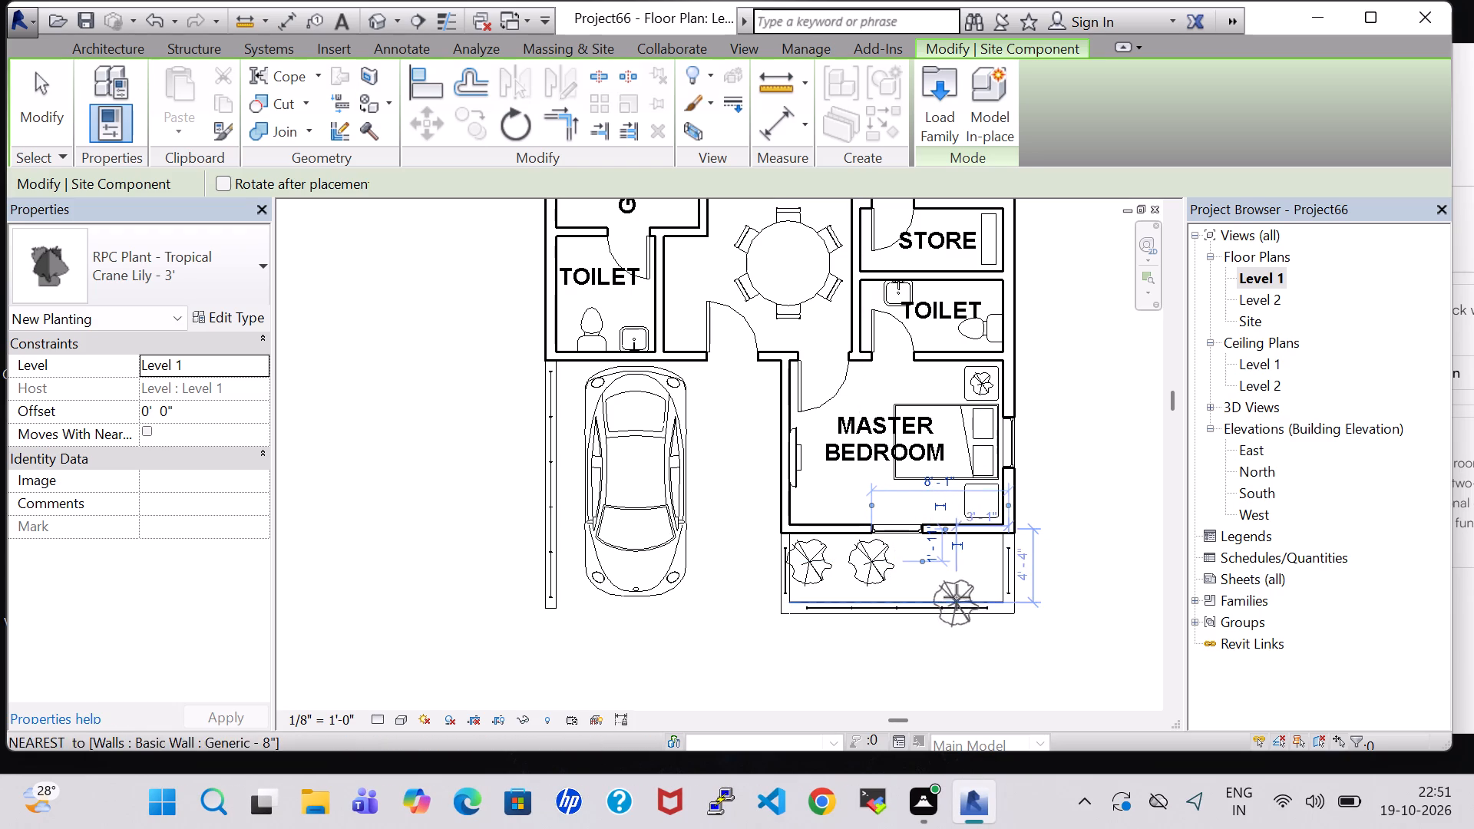
left_click(980, 564)
key("Escape")
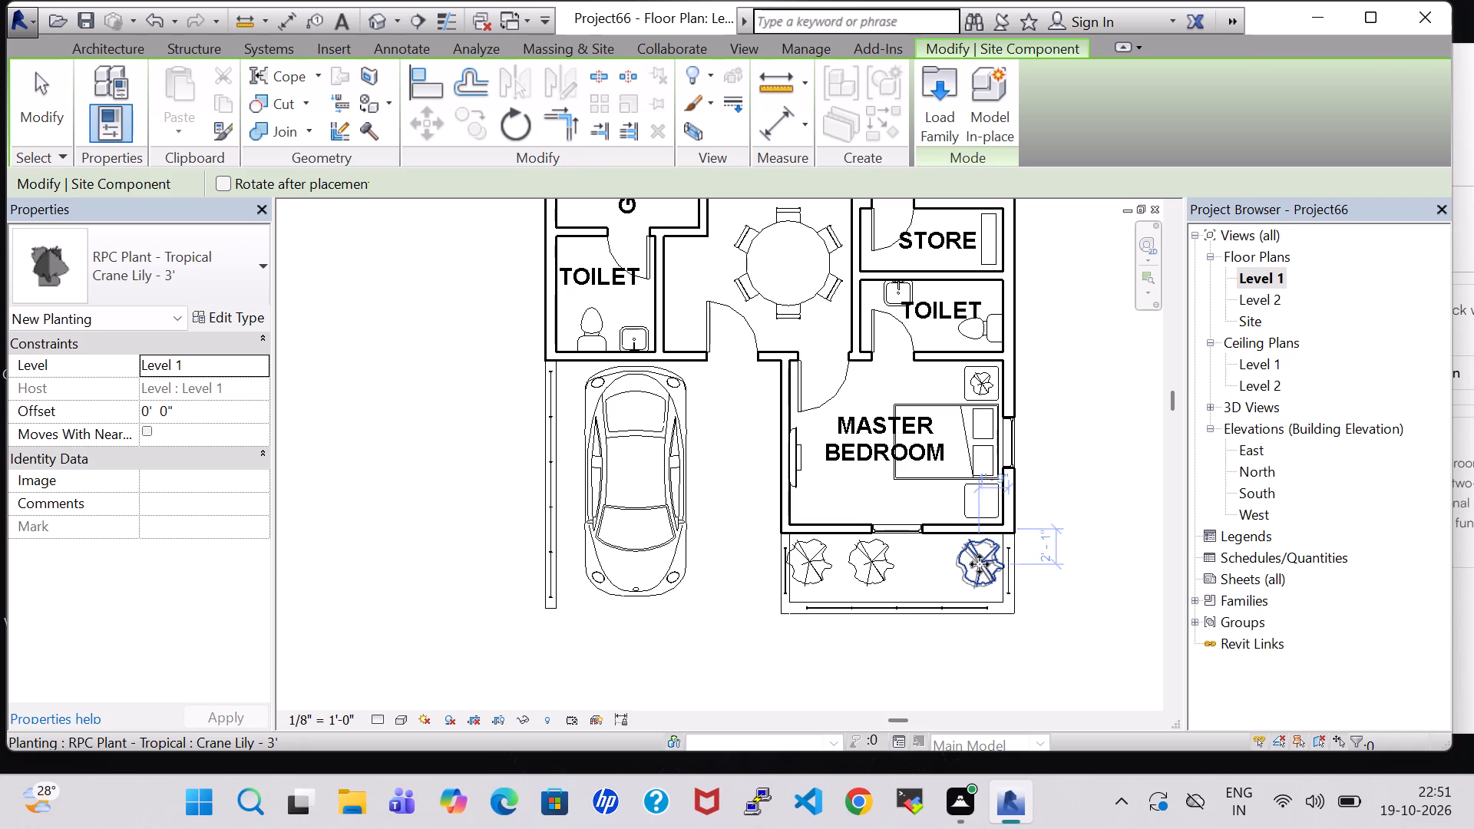
key("Escape")
Delete the middle Crane Lily plant from the porch.
left_click(889, 570)
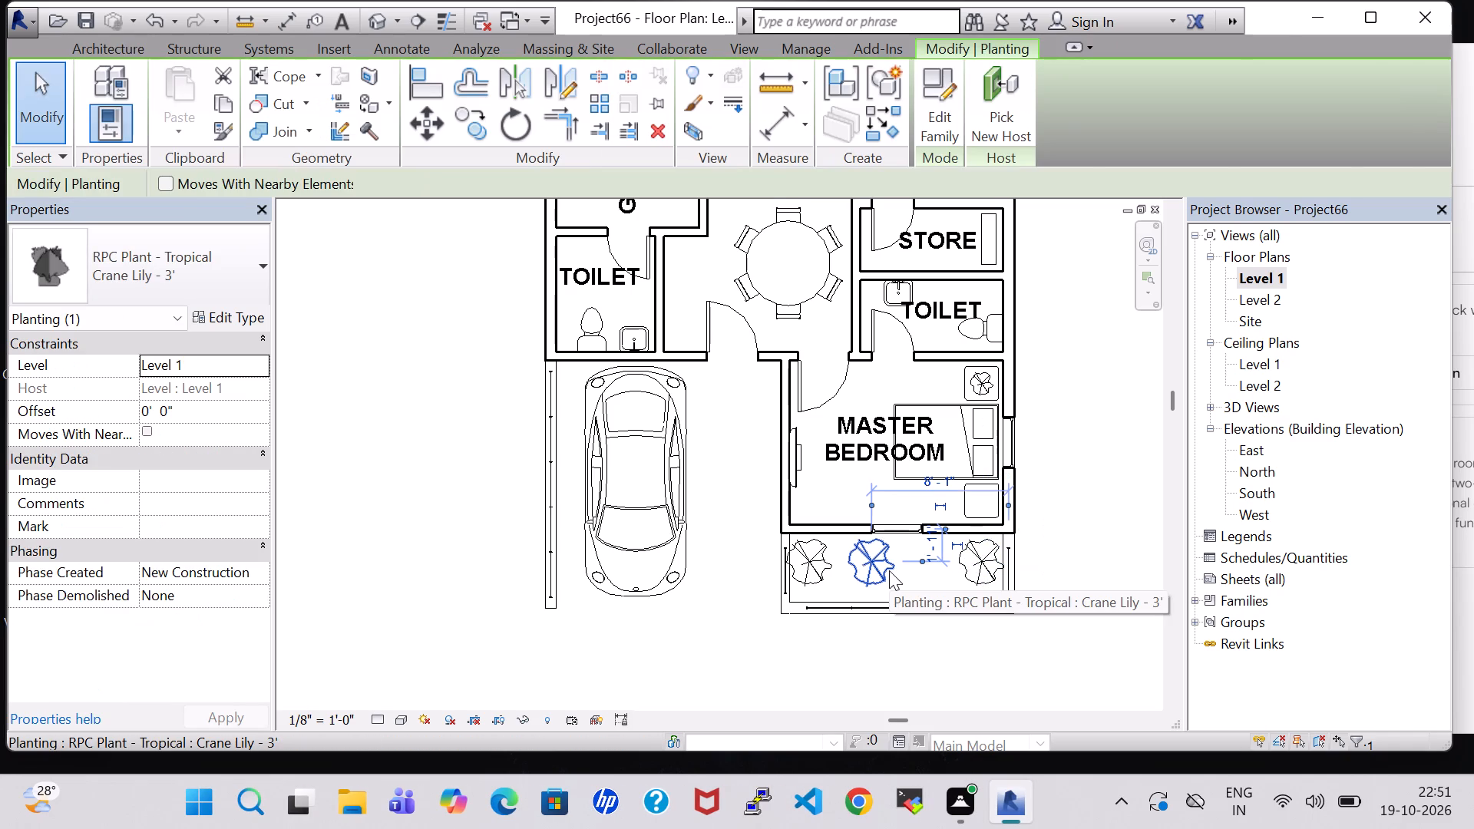
key("Delete")
Nudge the porch's east plant slightly west and change its type to Jungle Flame - 3'.
left_click(967, 570)
key("Left")
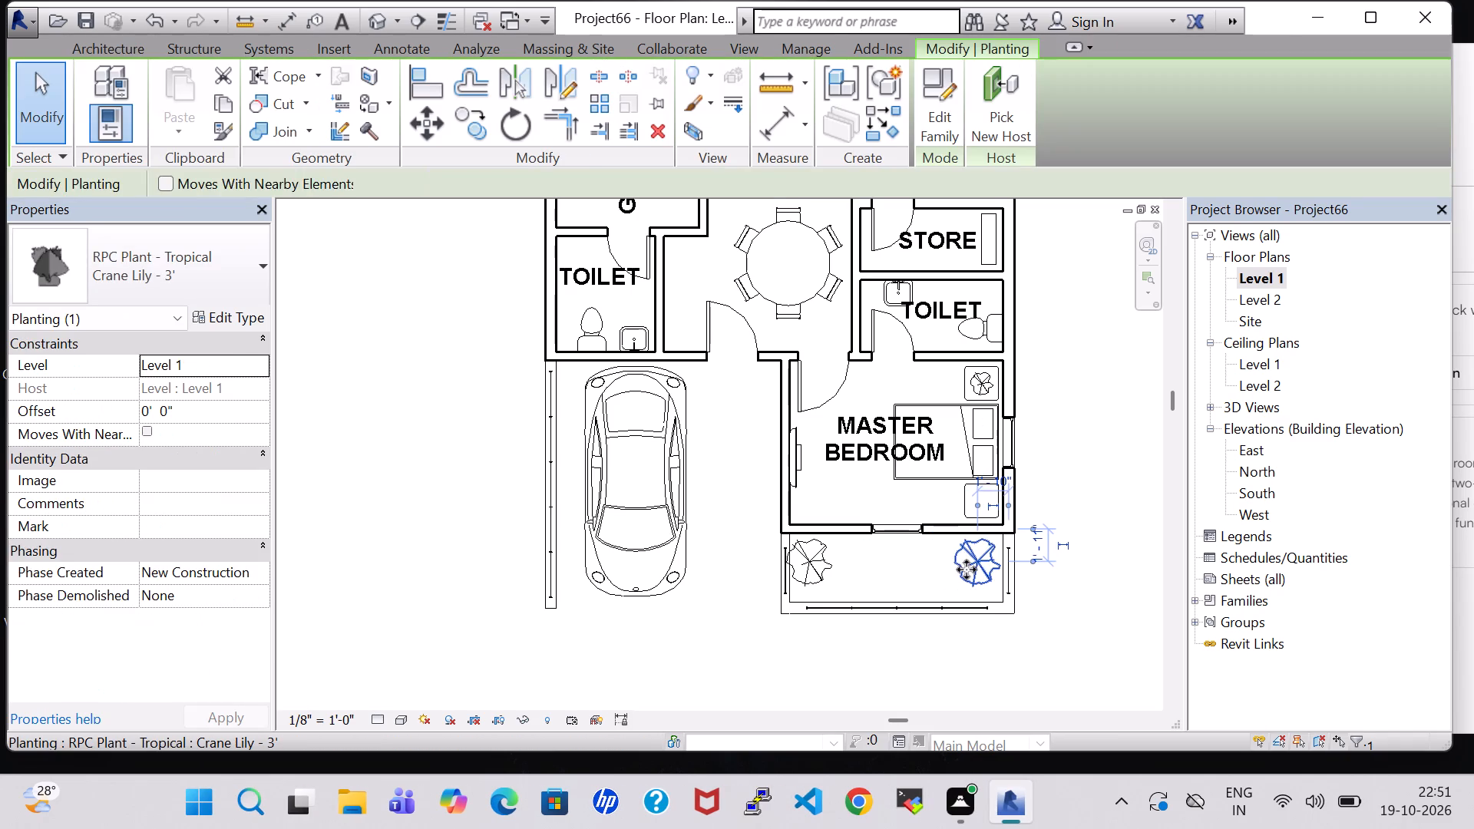
key("Left")
left_click(193, 267)
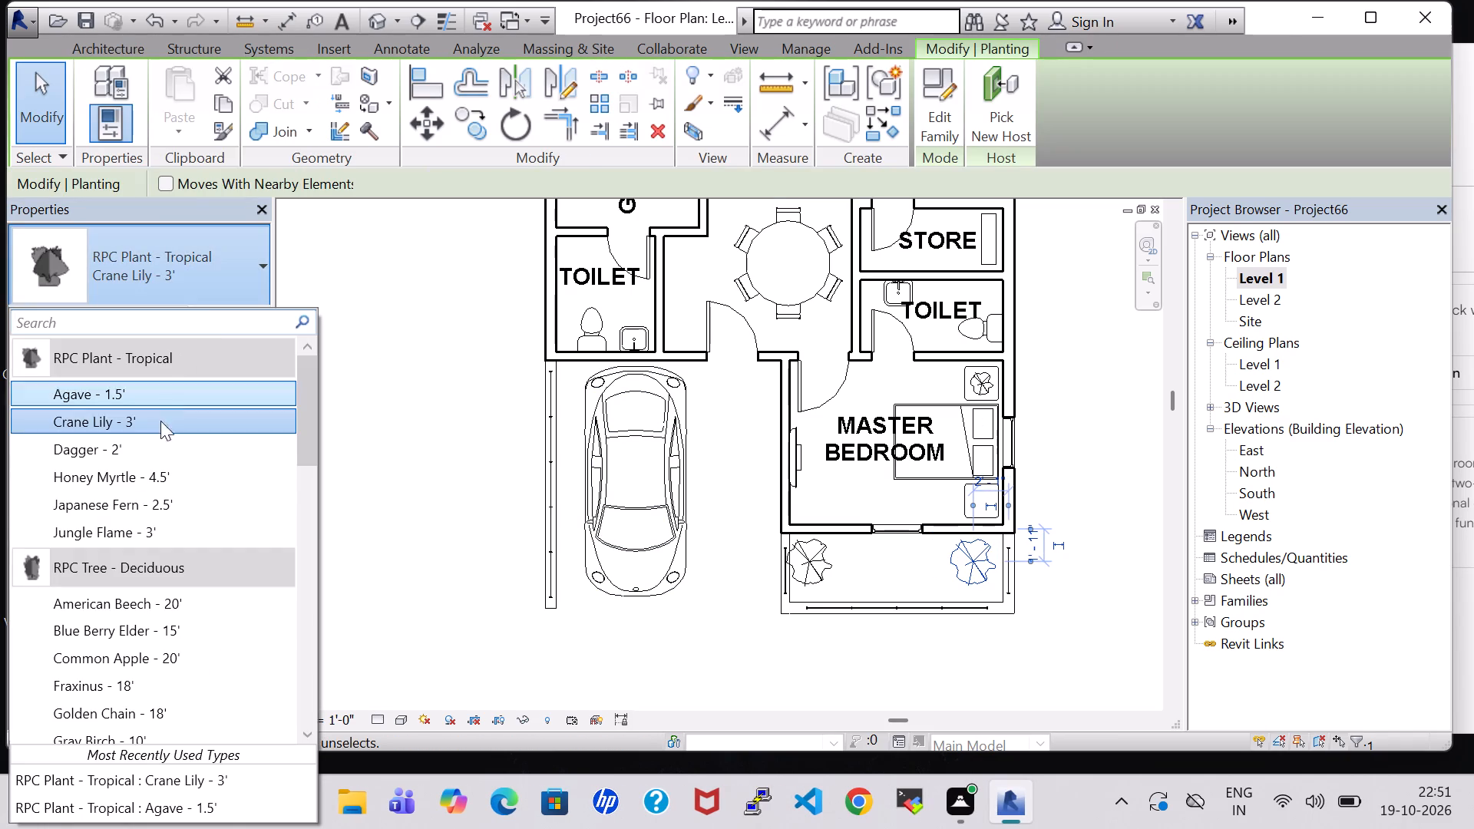
left_click(161, 527)
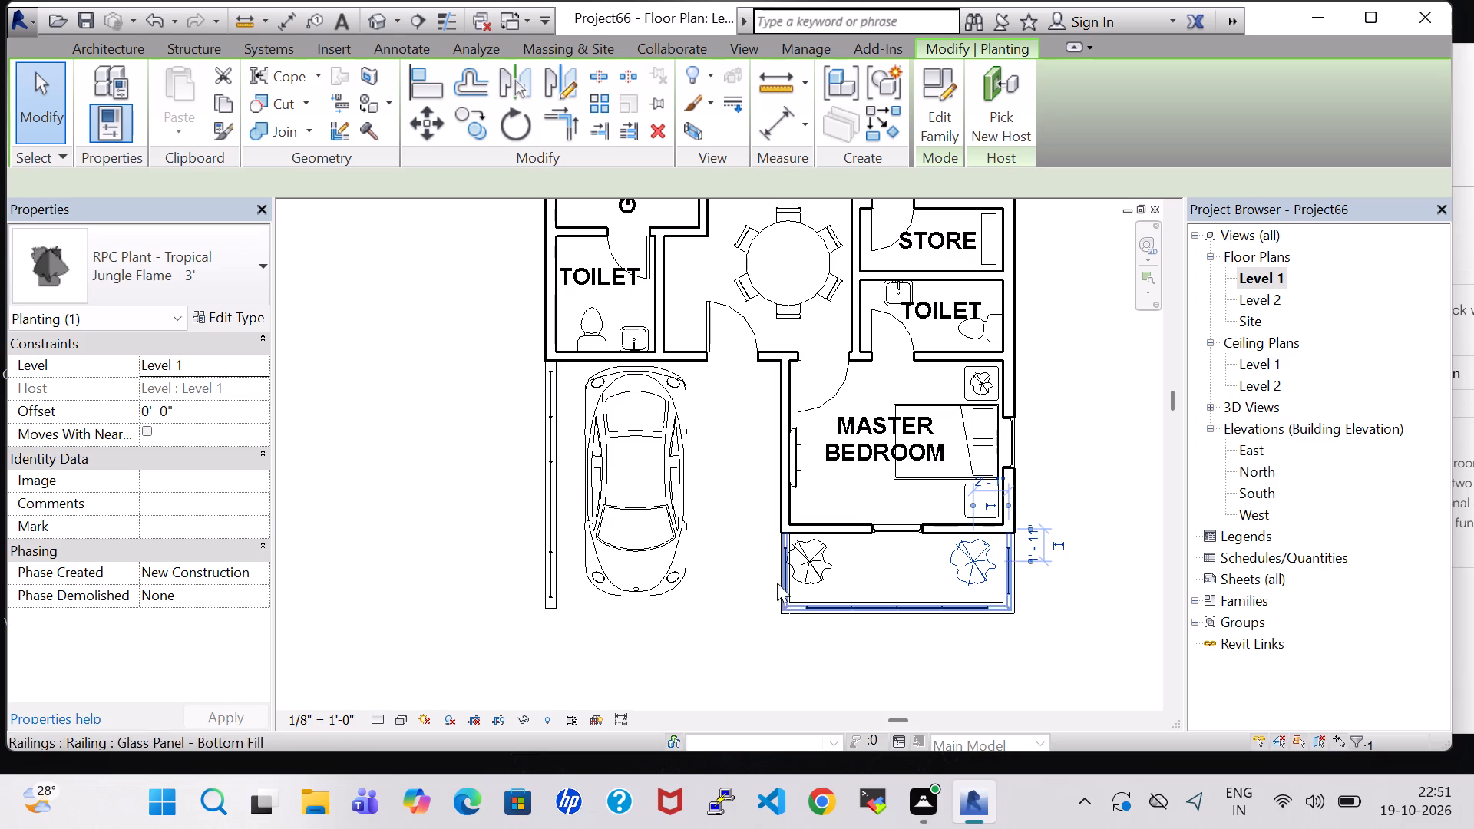
Nudge the porch's west Crane Lily slightly east and south, away from the railing and bedroom wall.
left_click(815, 578)
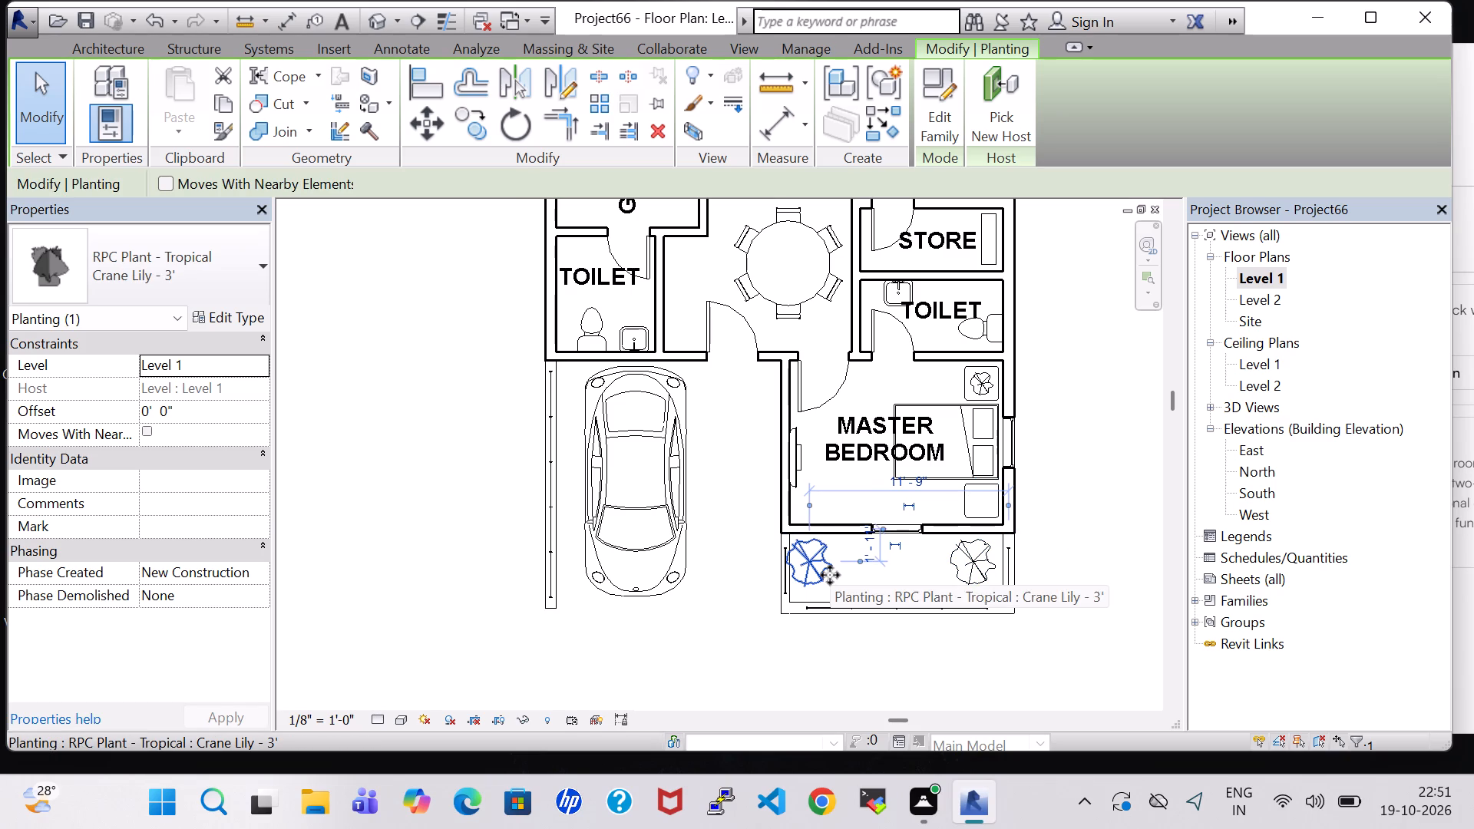
key("Right")
key("Right")
key("Down")
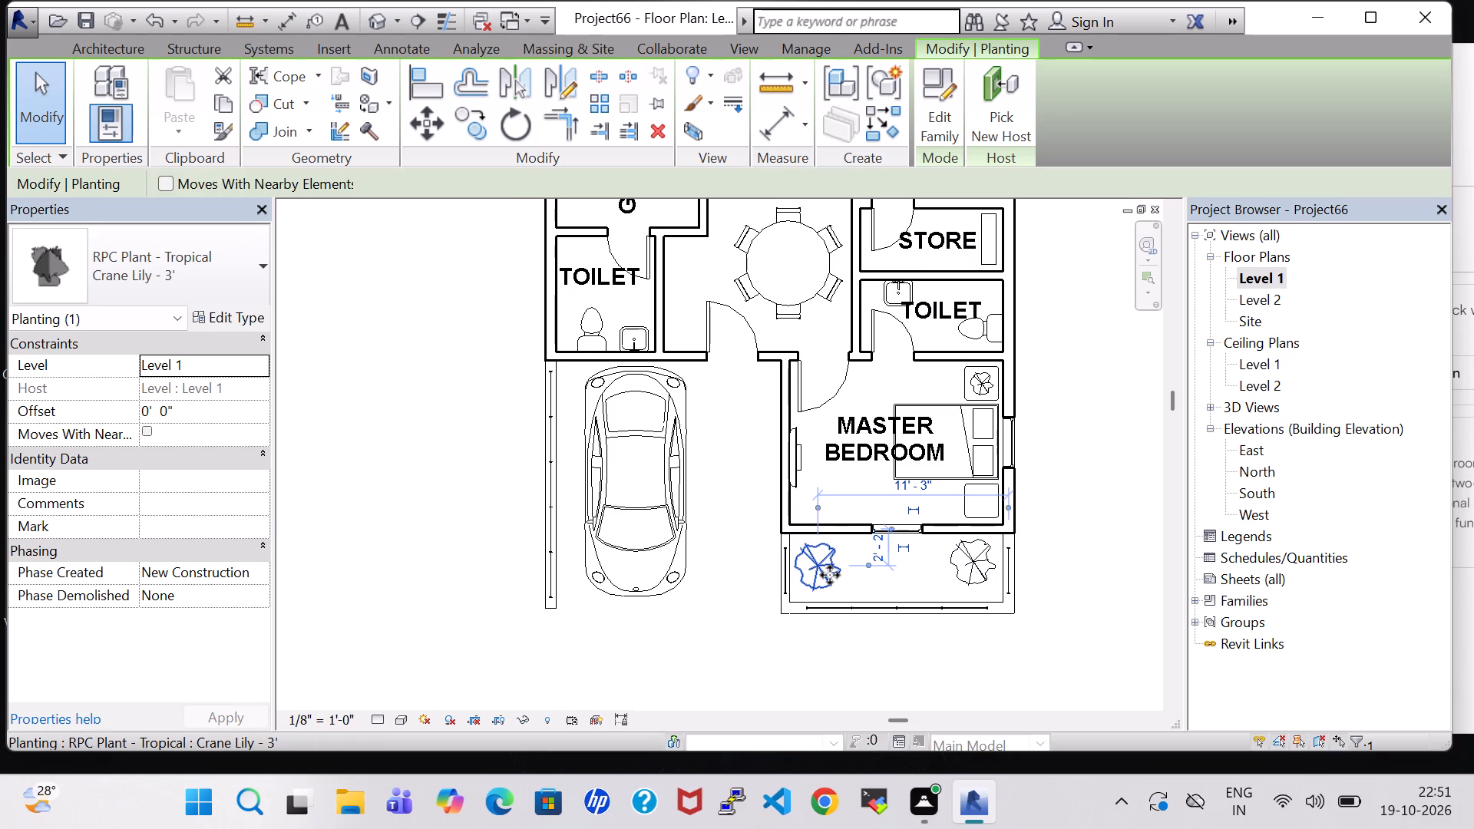
left_click(1110, 498)
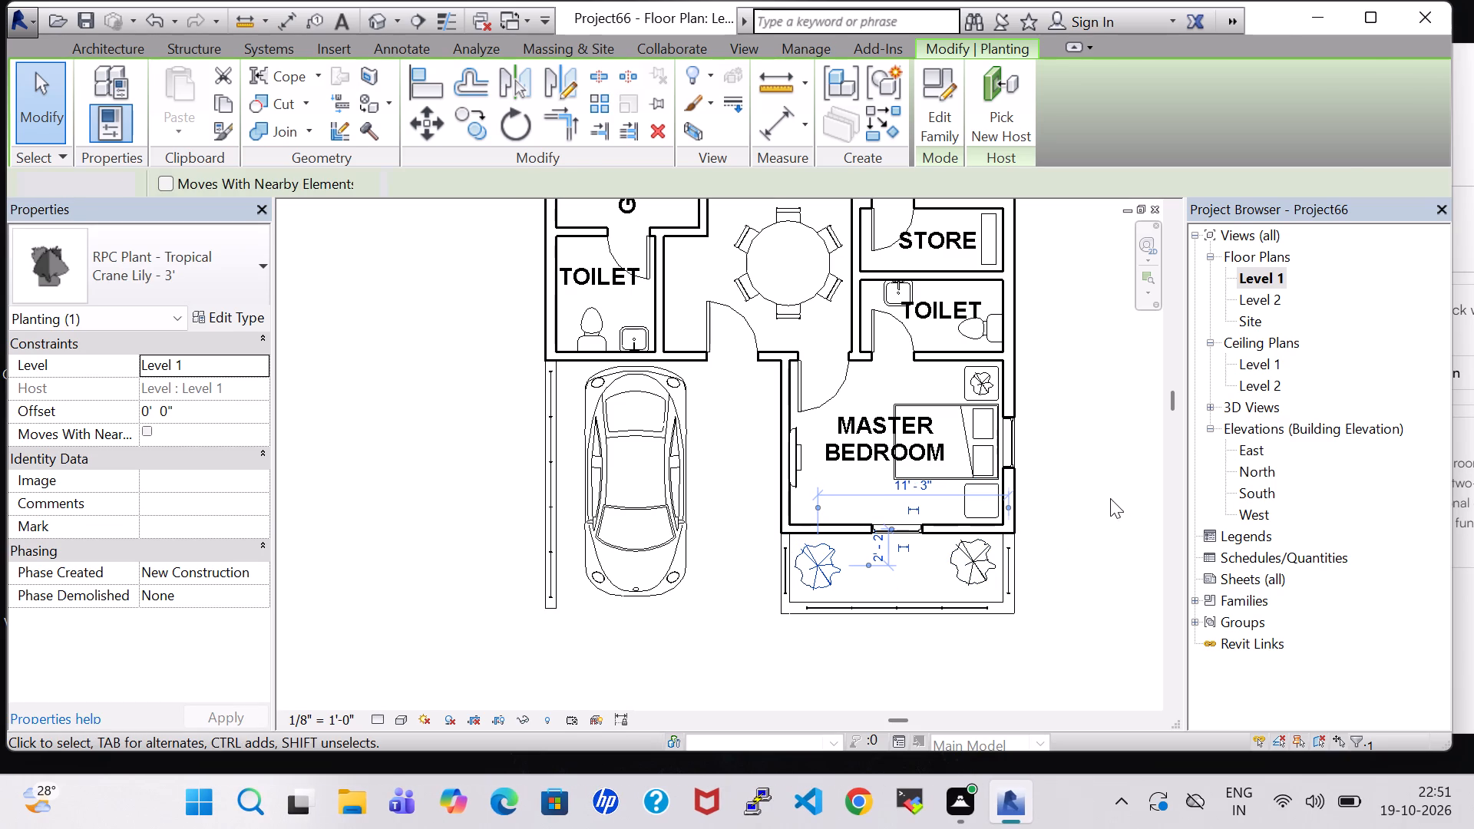
Load the Table-Coffee furniture family and place a 24" x 24" x 24" coffee table on the porch between the two plants.
left_click(232, 98)
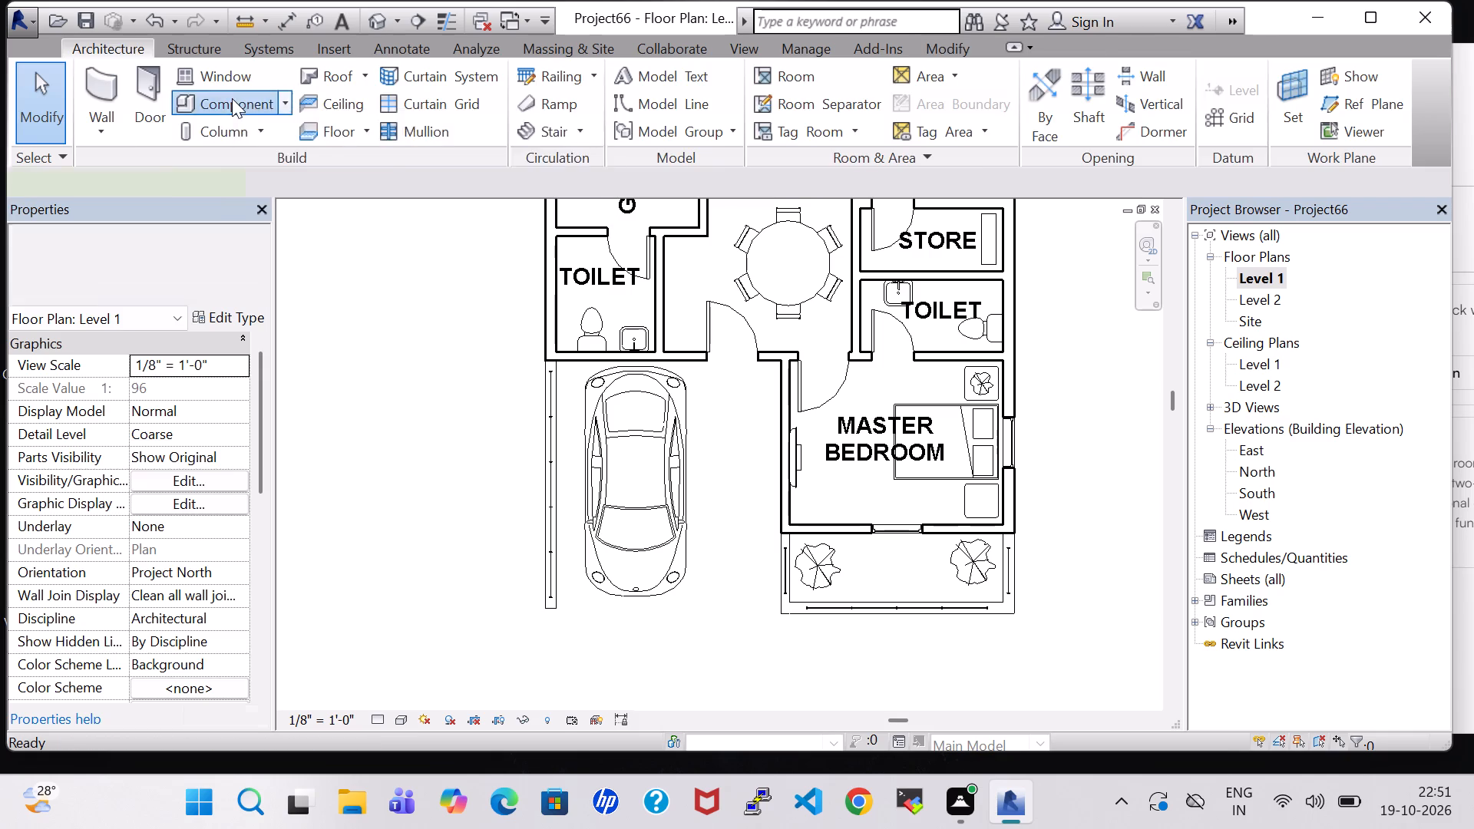
left_click(937, 107)
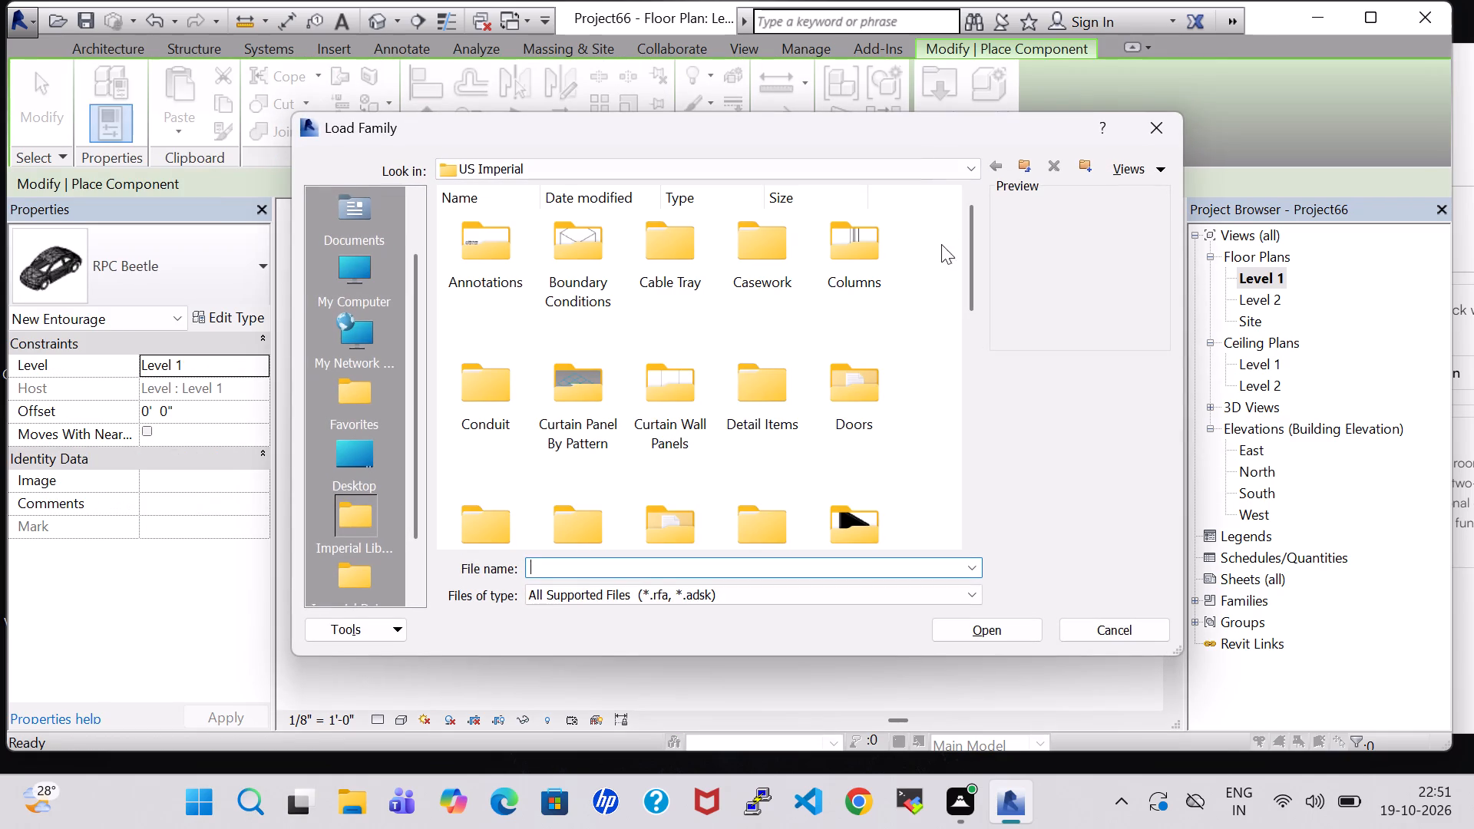
double_click(850, 515)
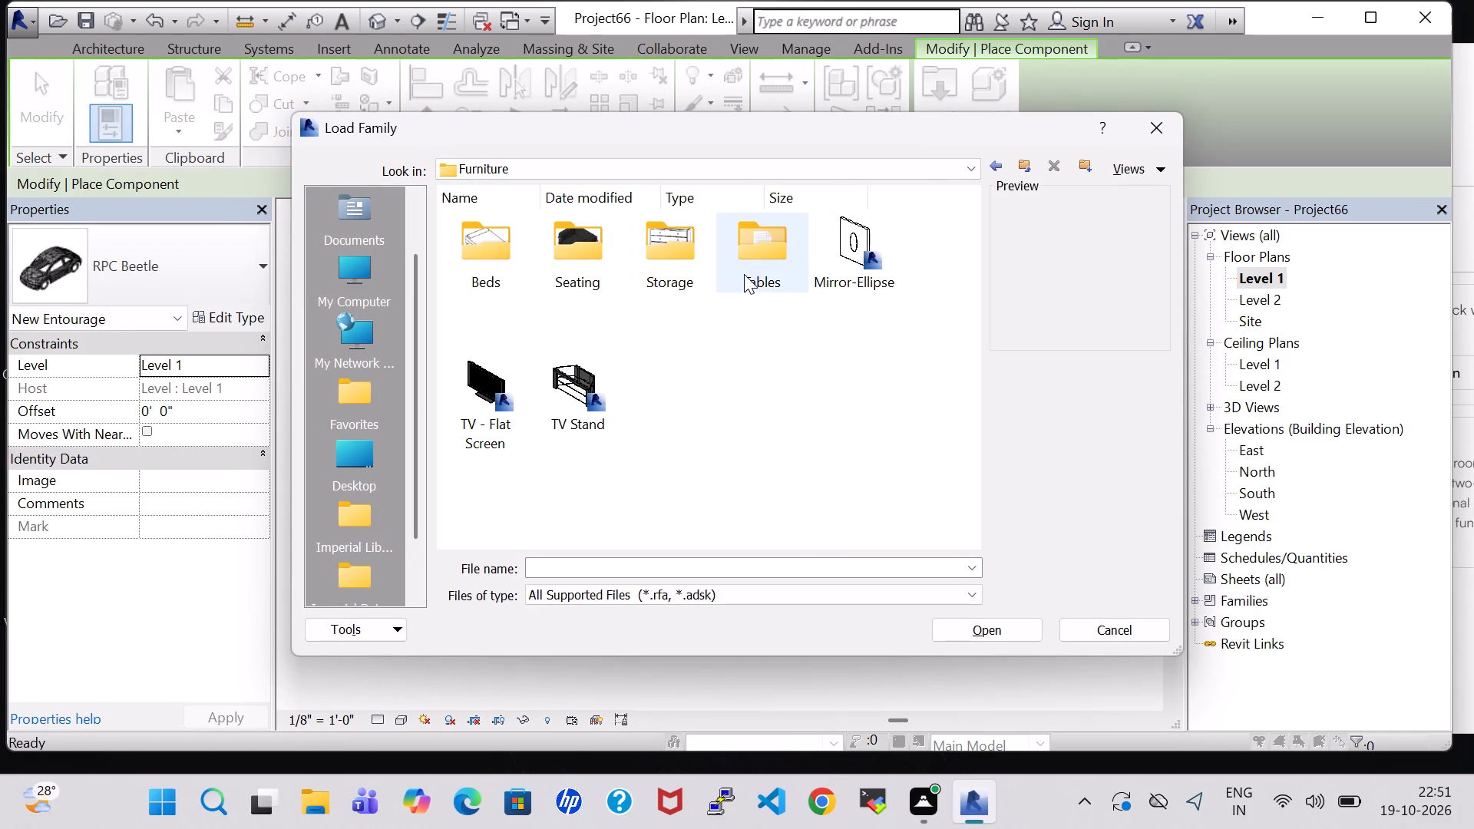
double_click(744, 274)
left_click(575, 253)
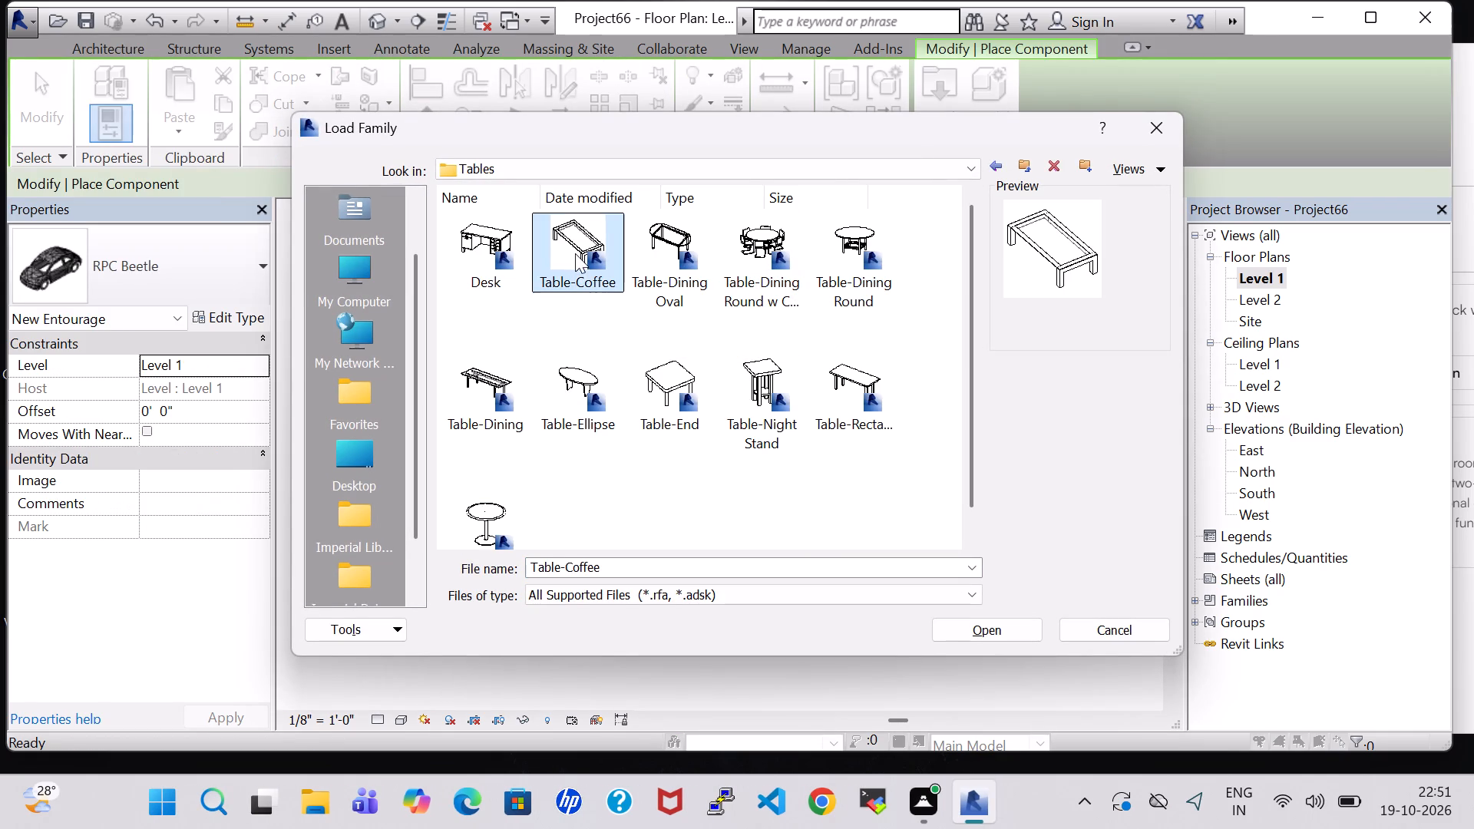
left_click(1008, 625)
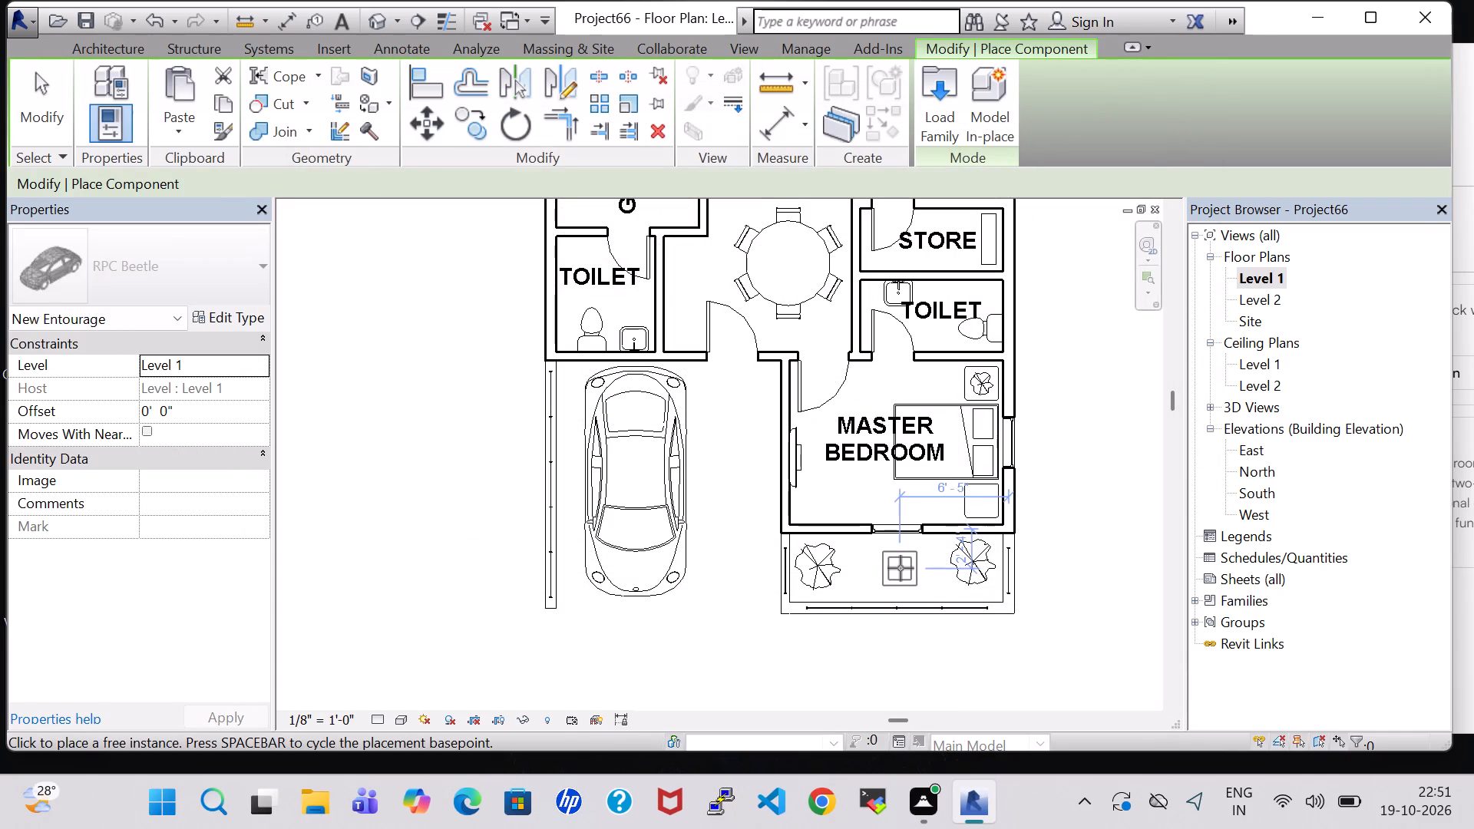
left_click(901, 568)
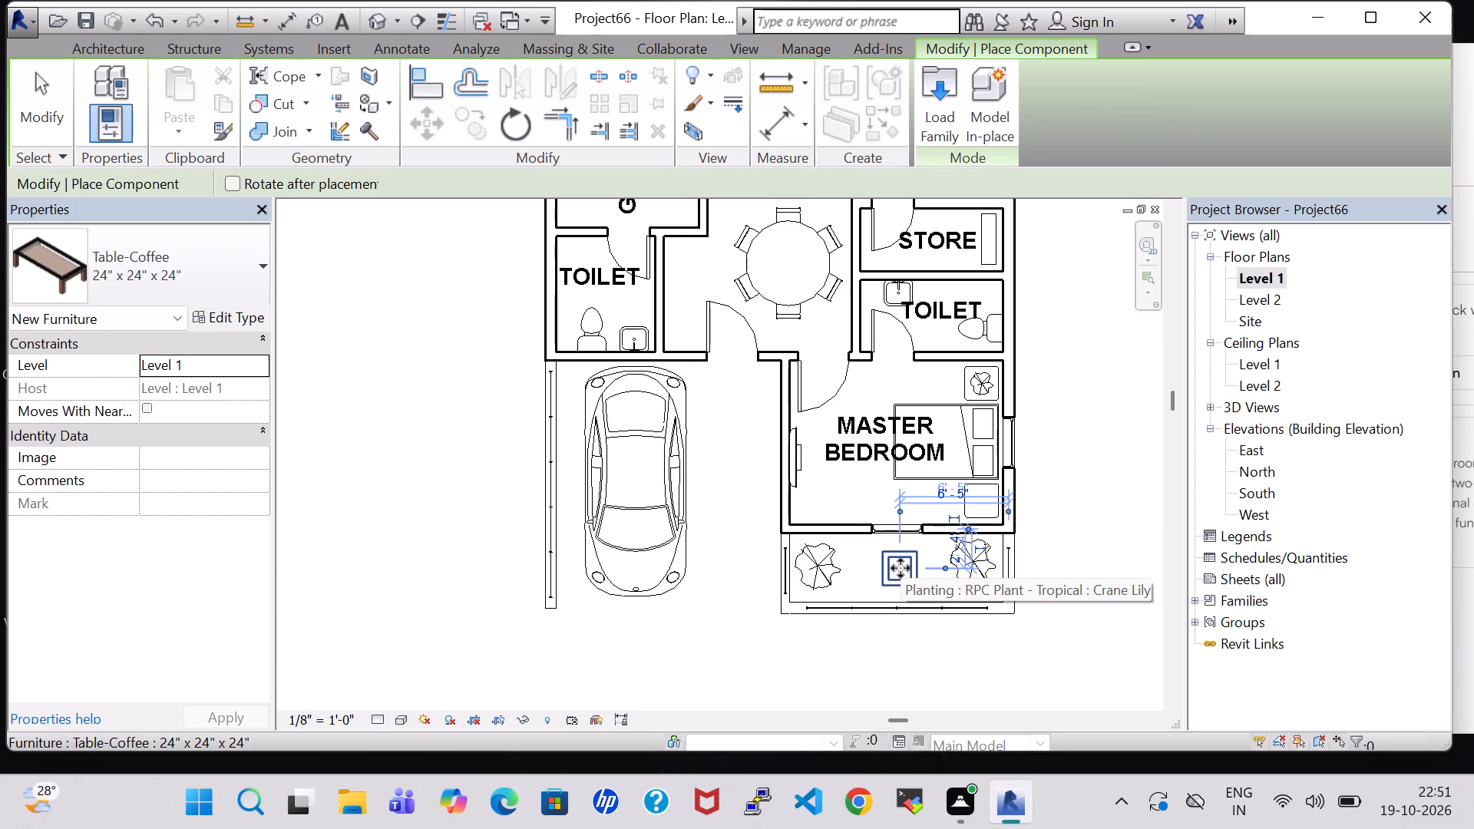
key("Escape")
key("Escape")
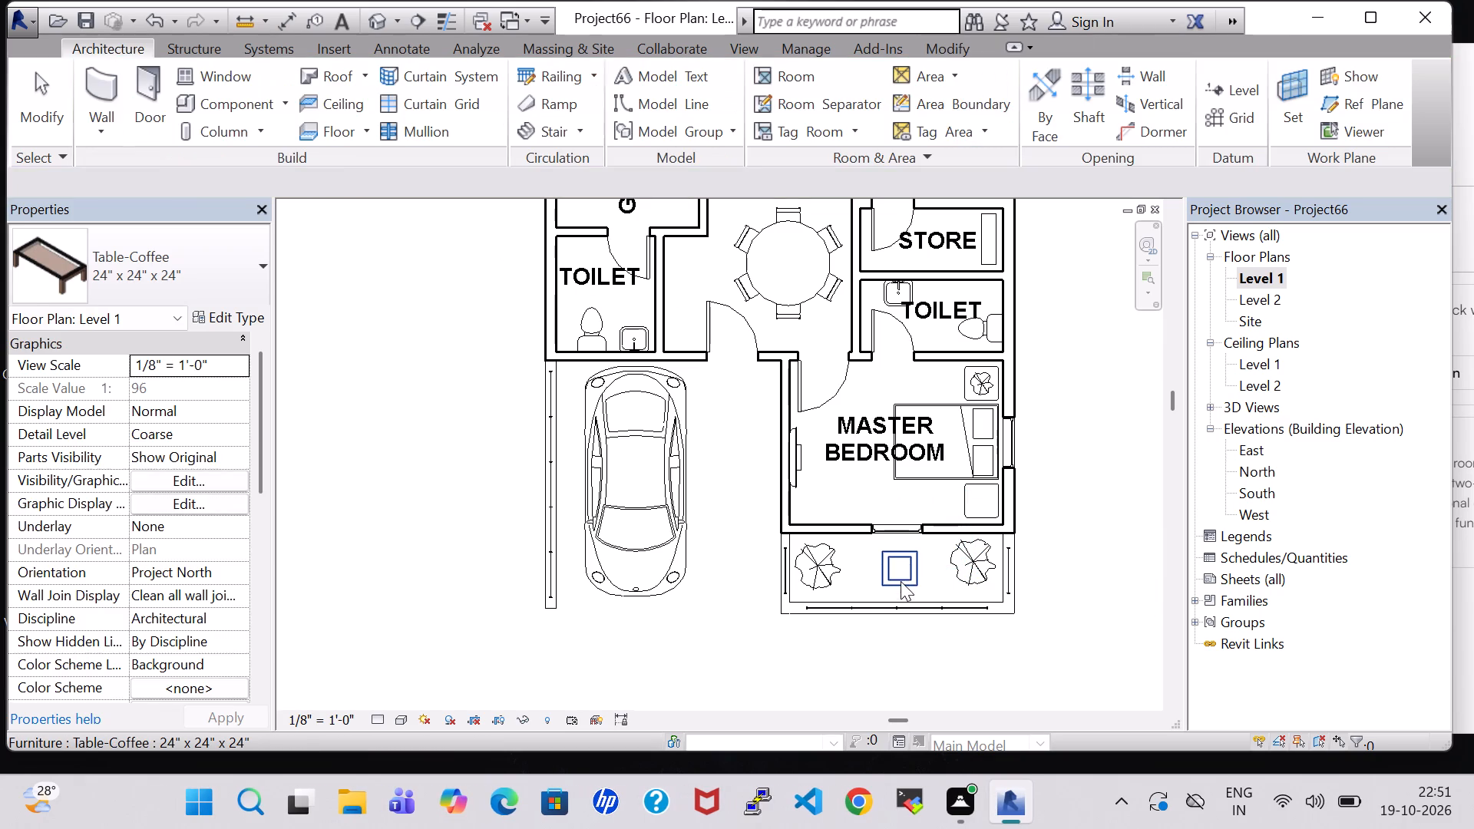
Load the Seating-Auditorium family from the Furniture library's Seating folder.
left_click(223, 94)
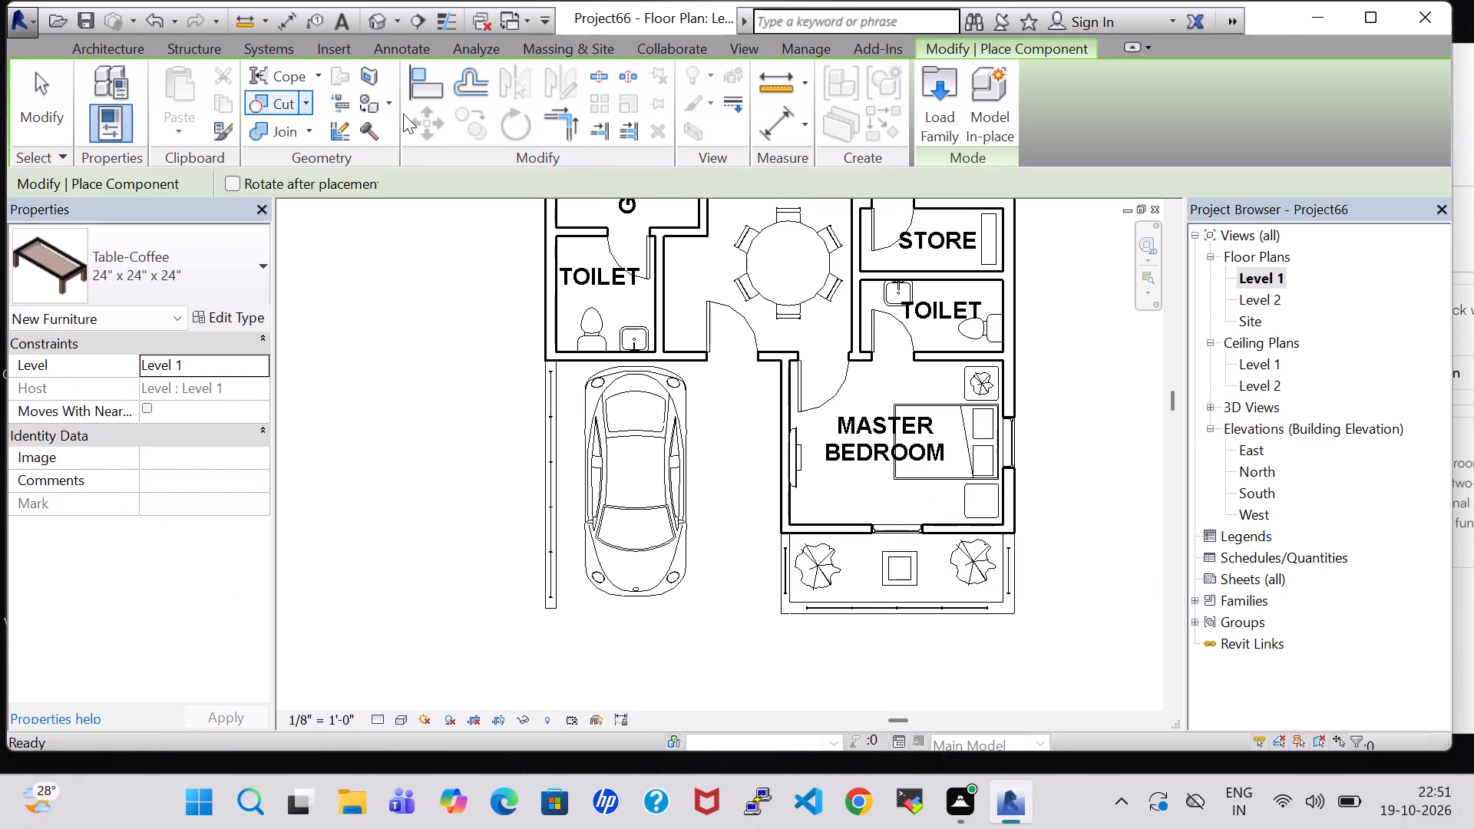
left_click(943, 99)
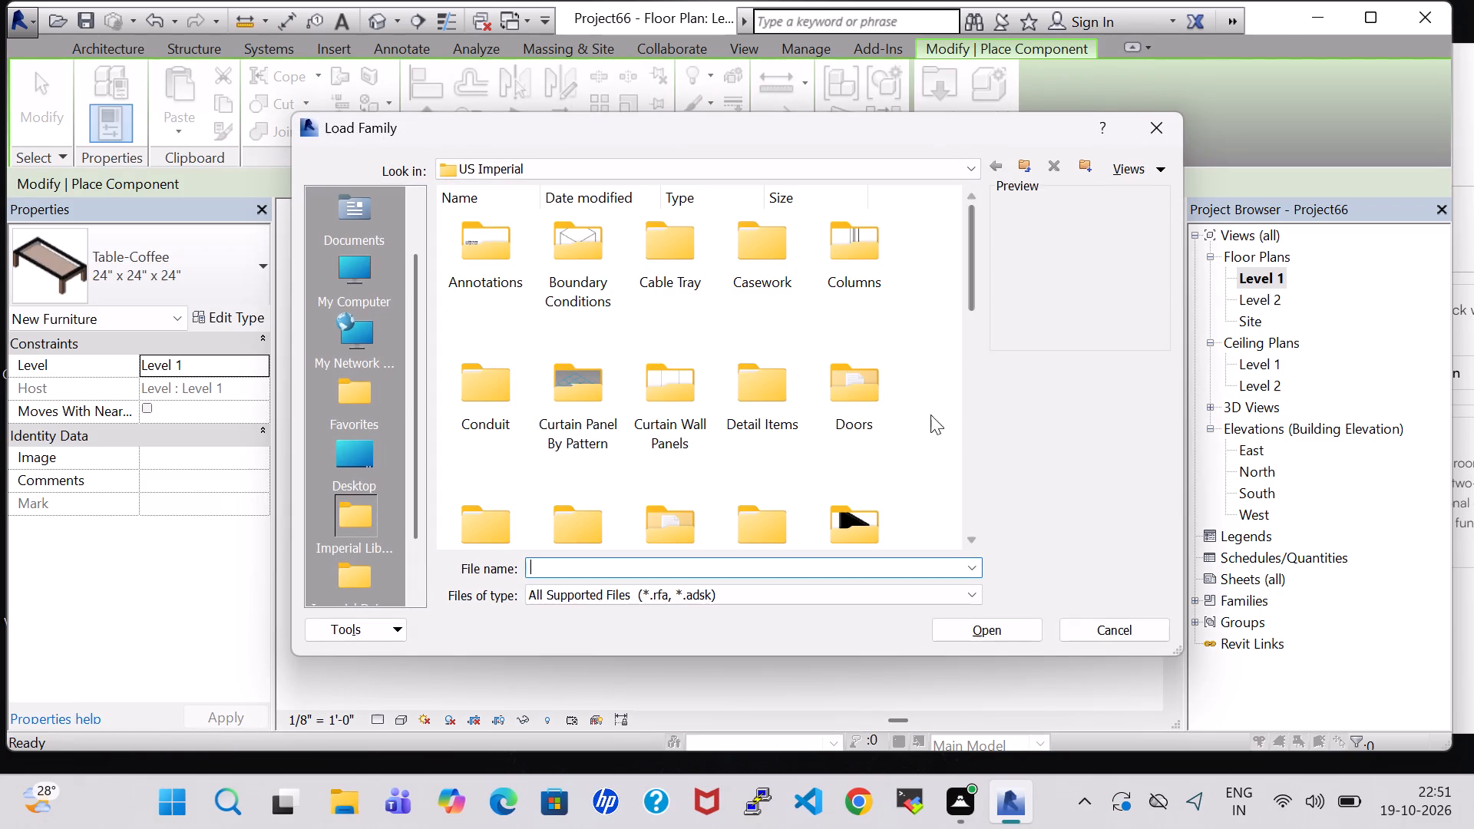
double_click(854, 505)
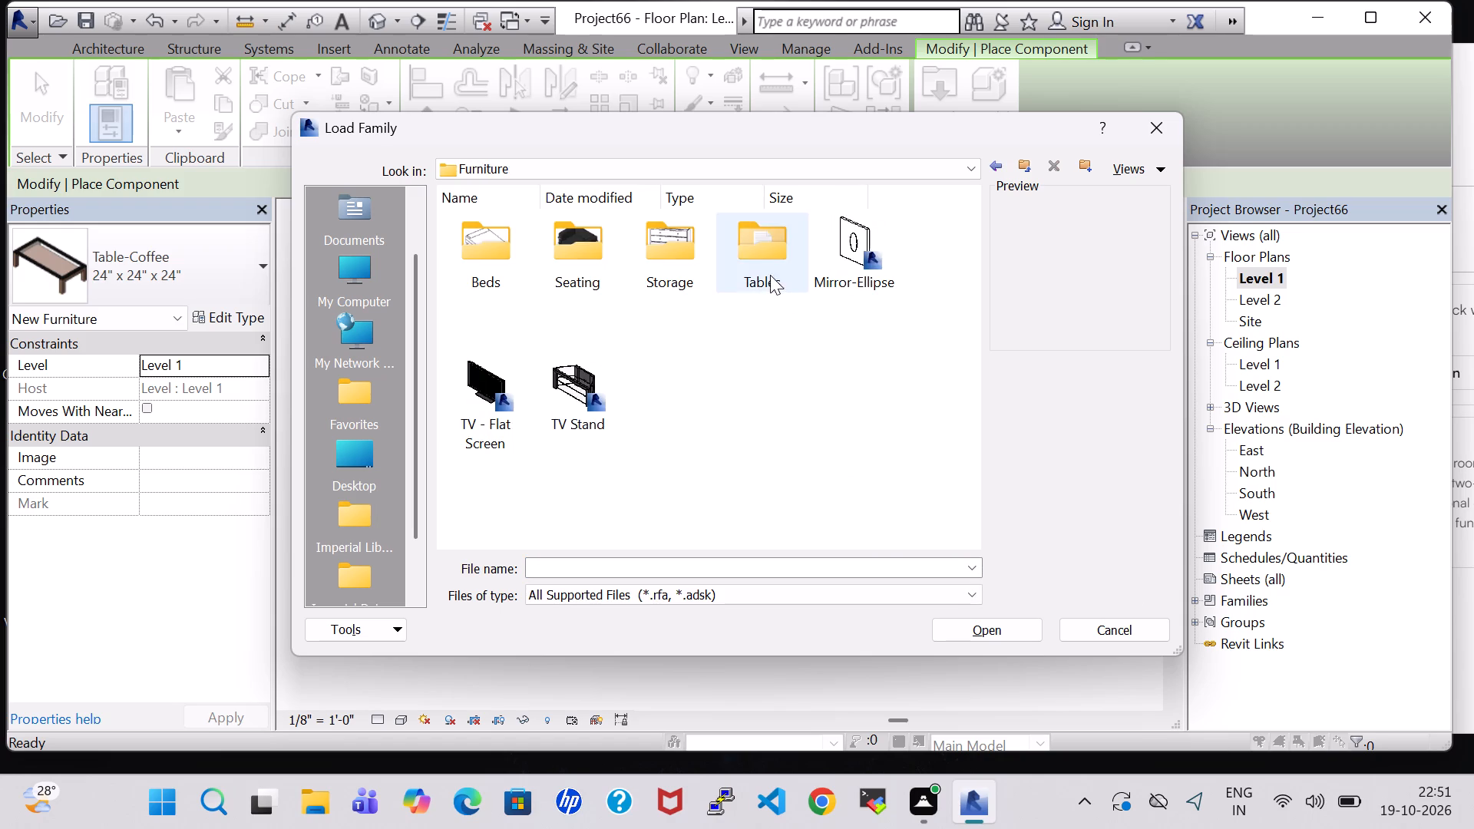
double_click(761, 270)
left_click(990, 166)
double_click(699, 256)
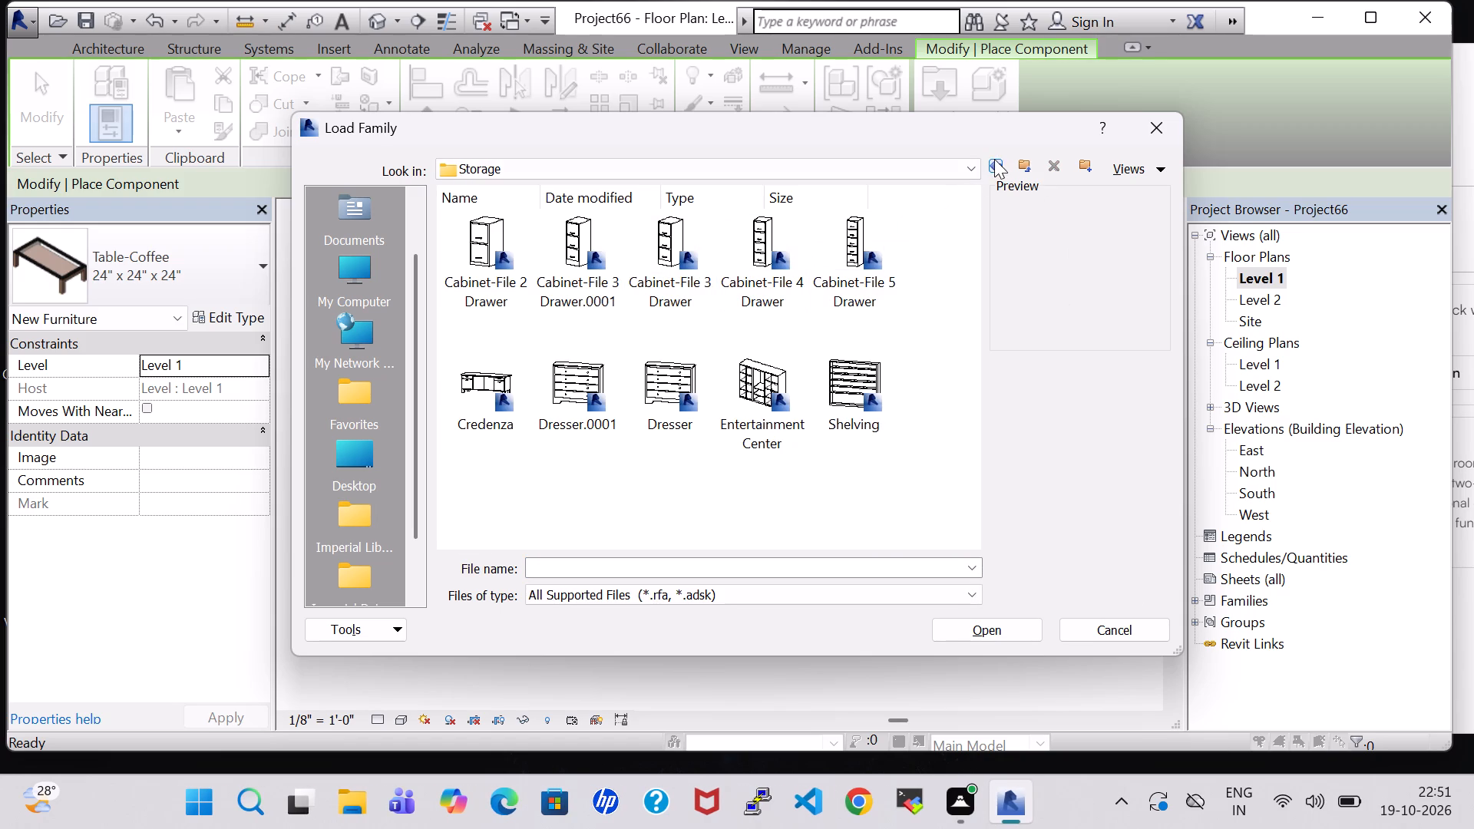
left_click(994, 159)
double_click(570, 236)
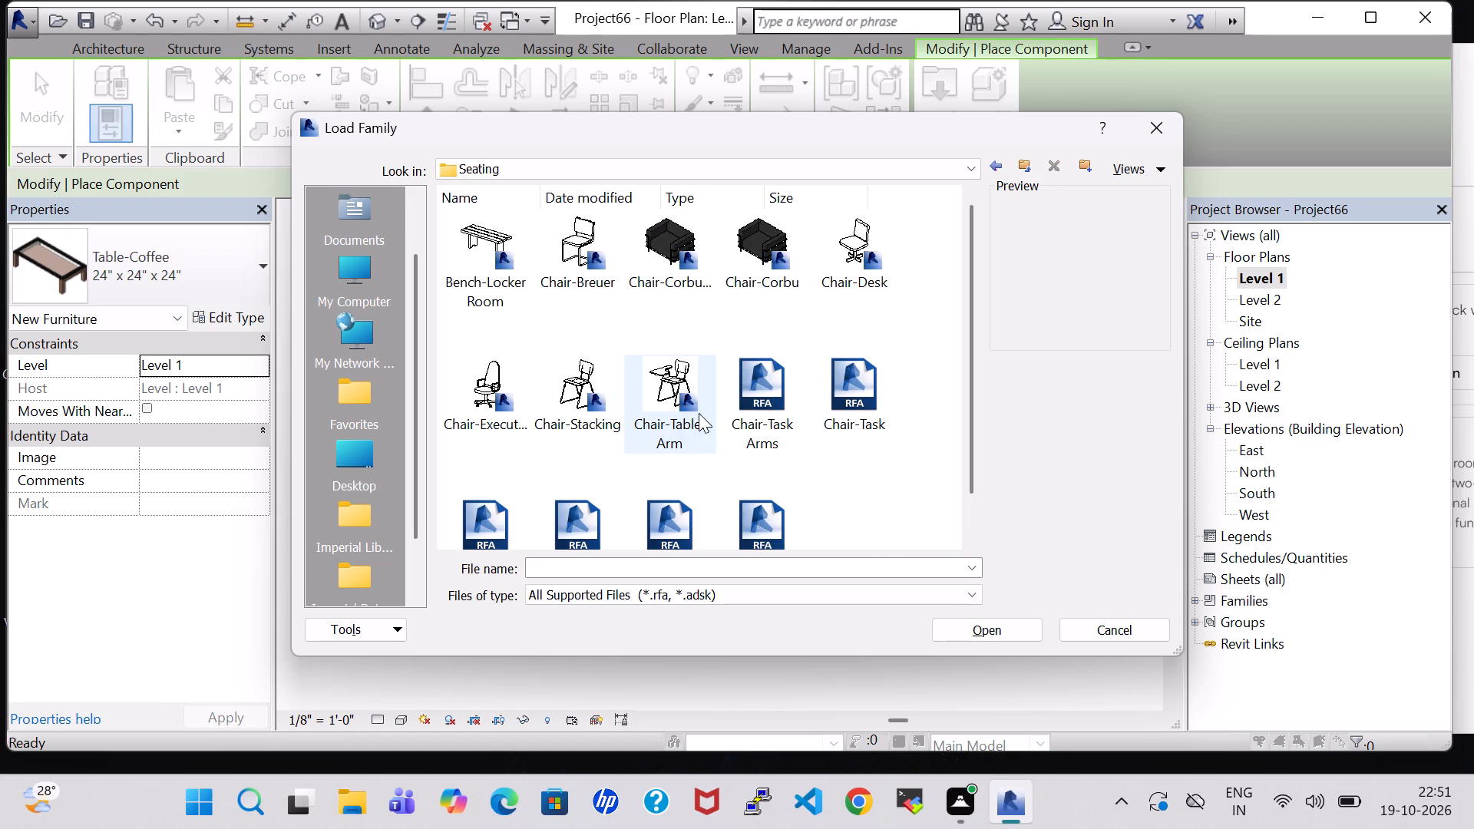
scroll(699, 416, "down", 1)
left_click(494, 461)
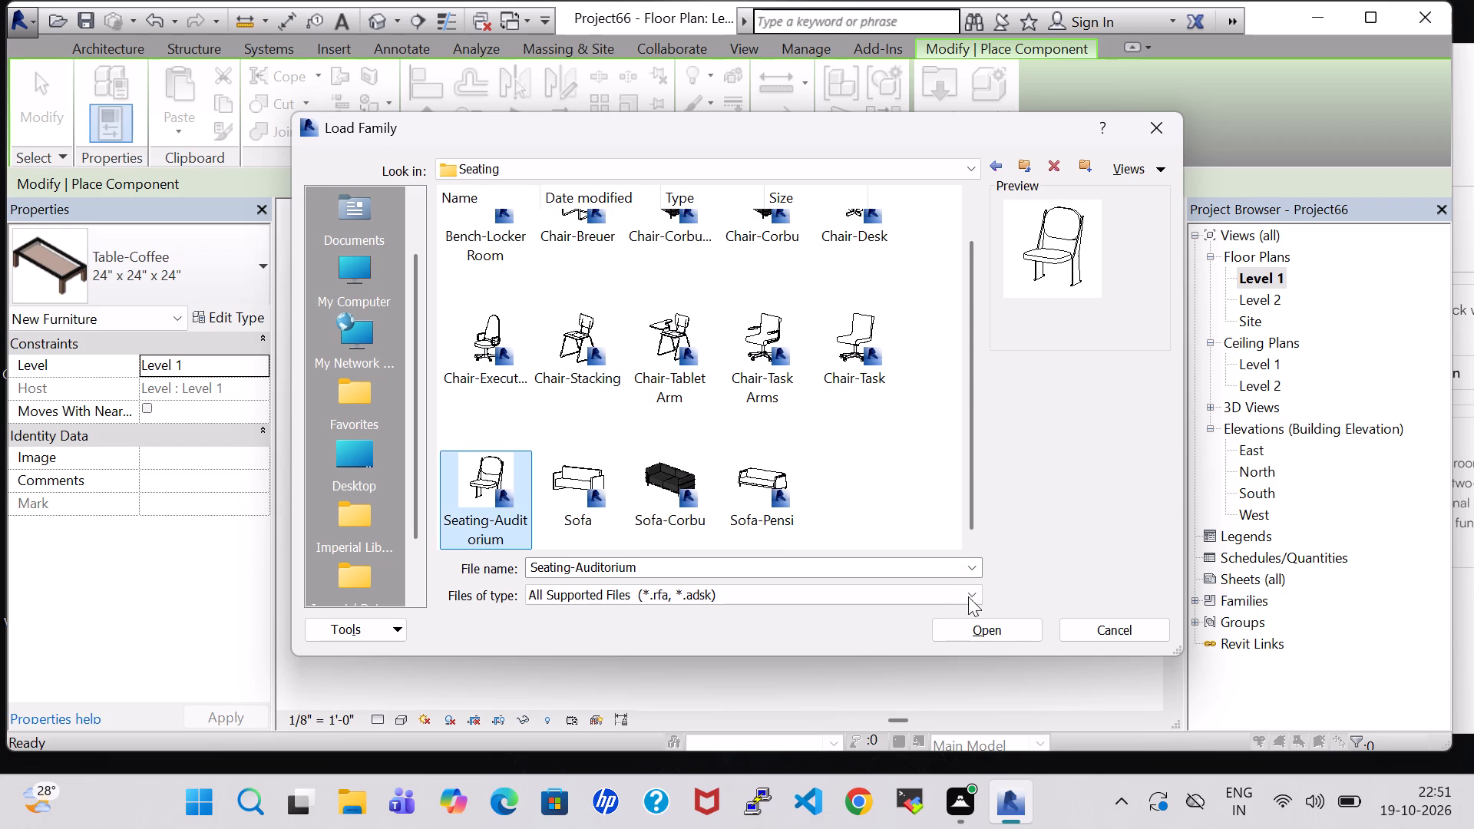
left_click(1000, 629)
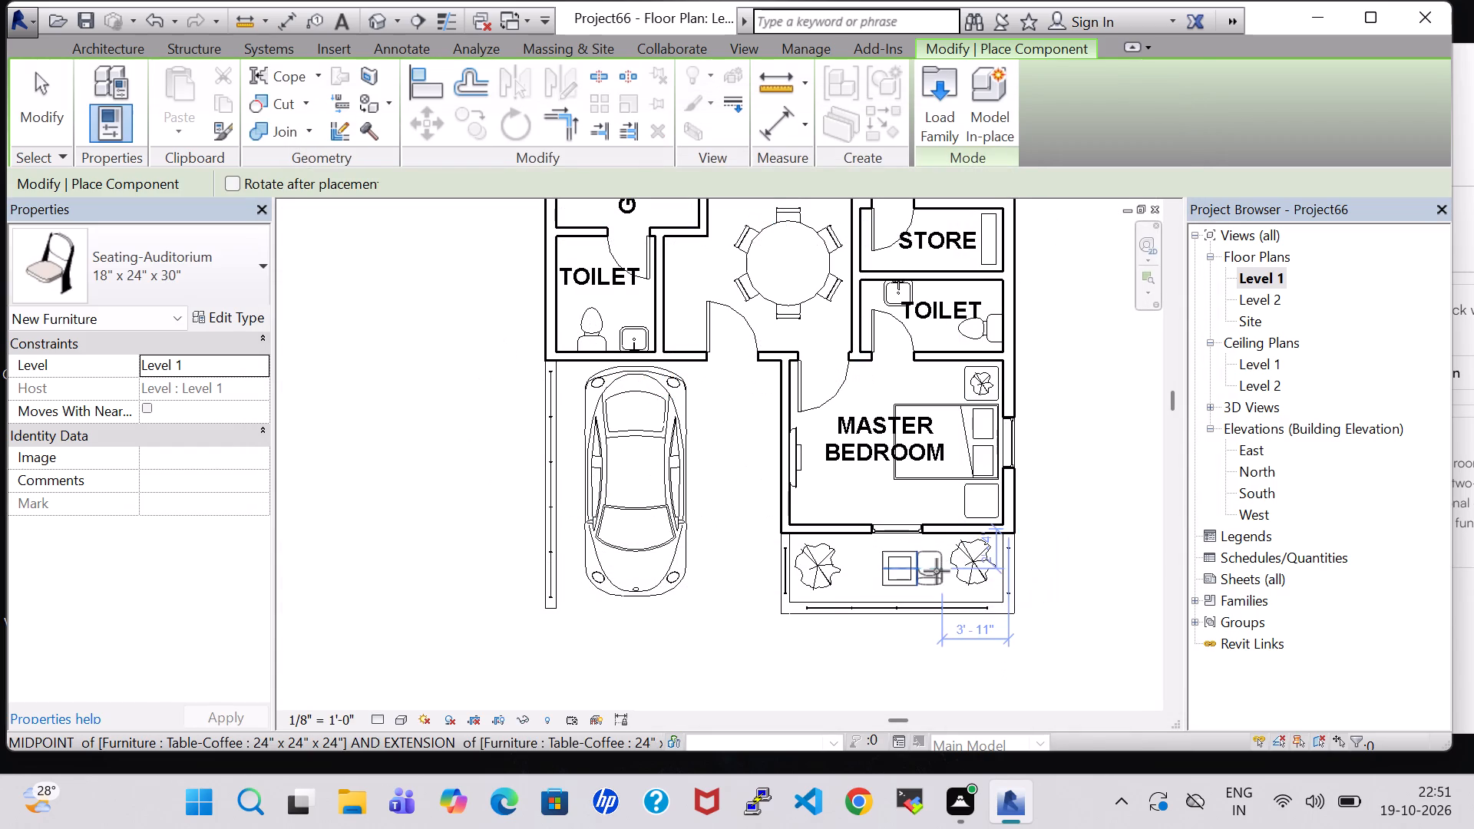
Place two 18" x 24" x 30" Seating-Auditorium chairs on the porch, facing the coffee table from its east and west sides.
scroll(941, 570, "up", 5)
key("space")
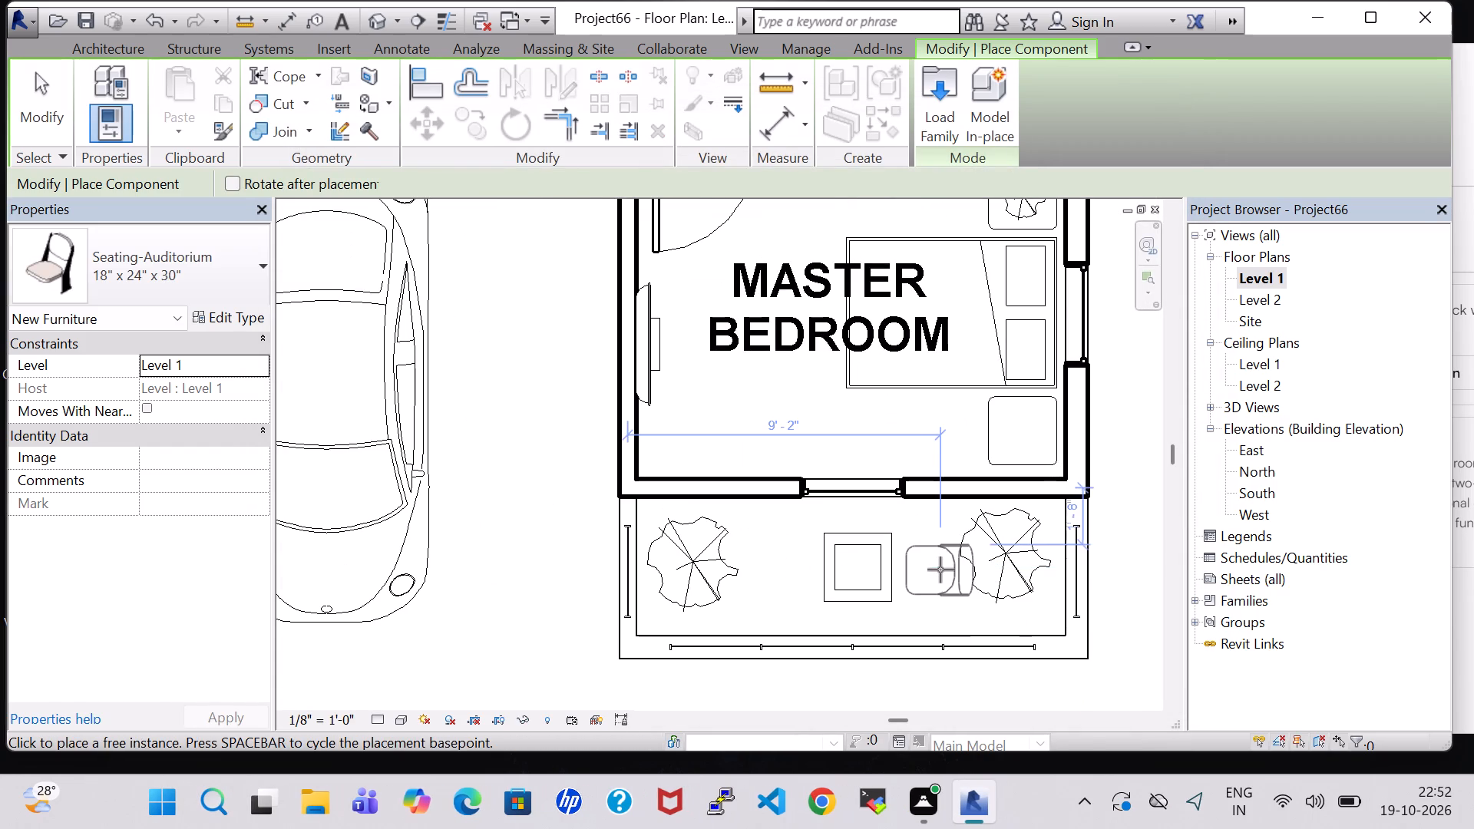
left_click(930, 570)
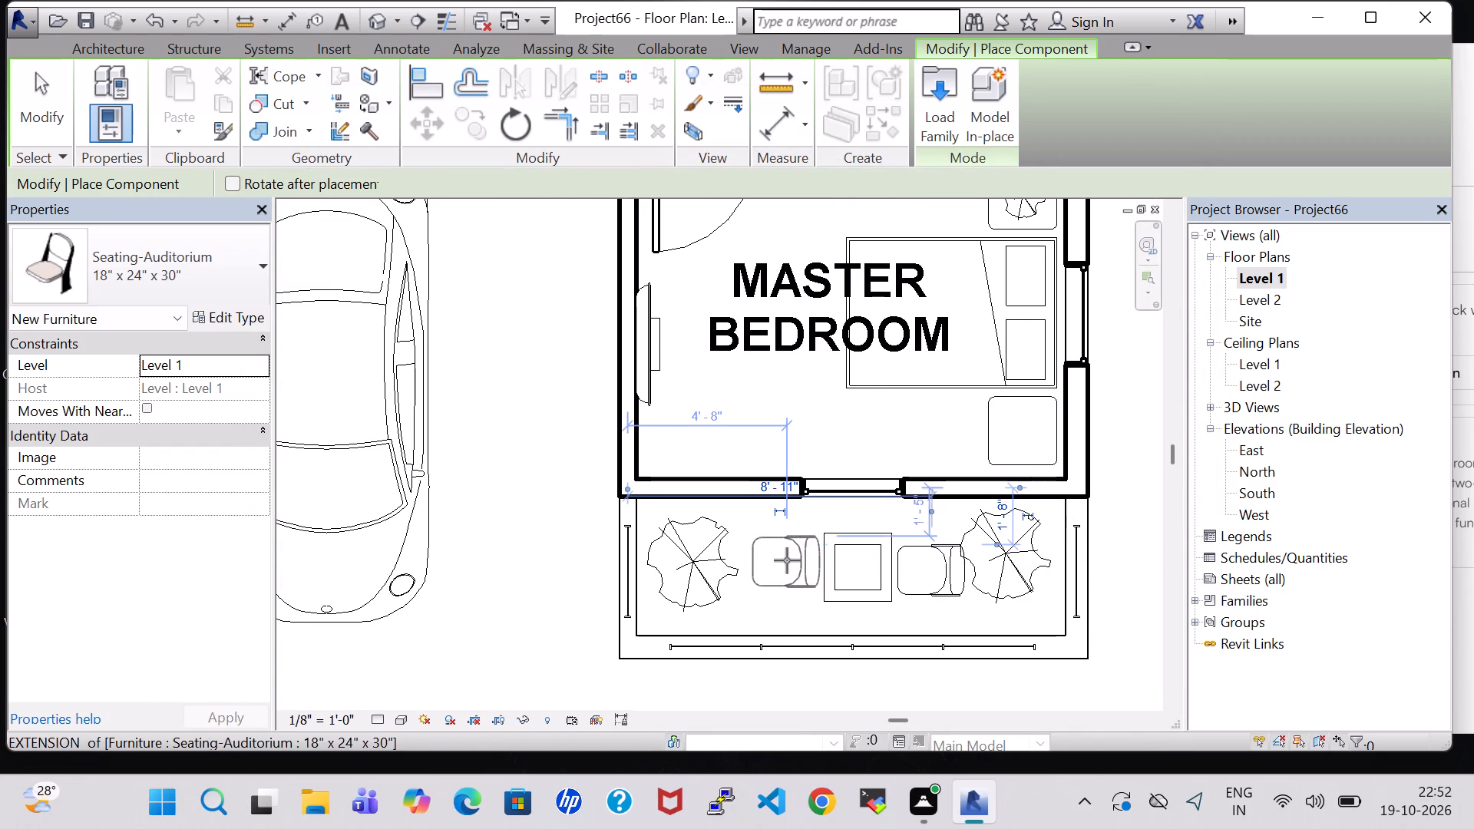
key("space")
key("space")
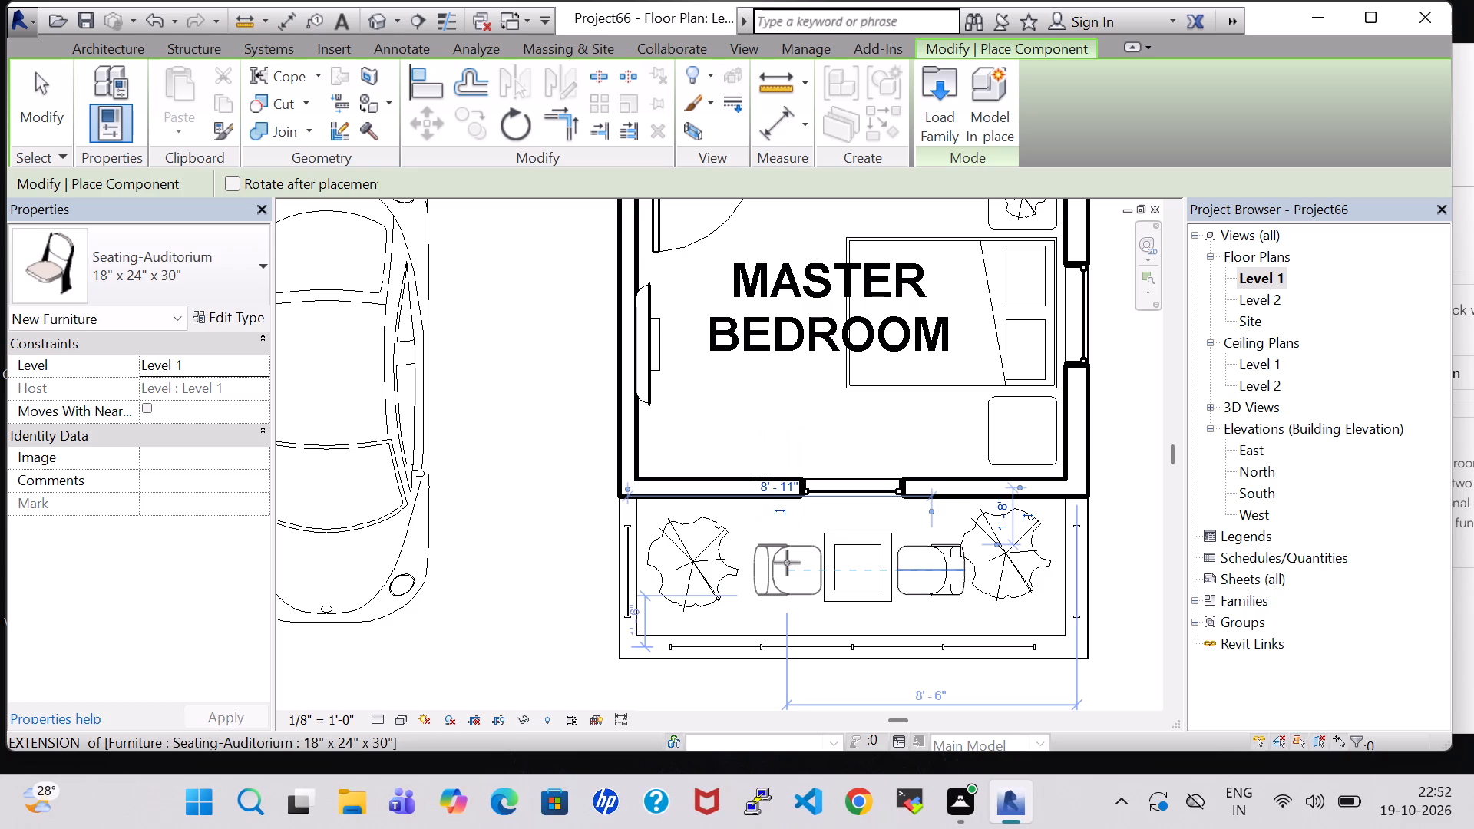
left_click(784, 563)
key("Escape")
key("Escape")
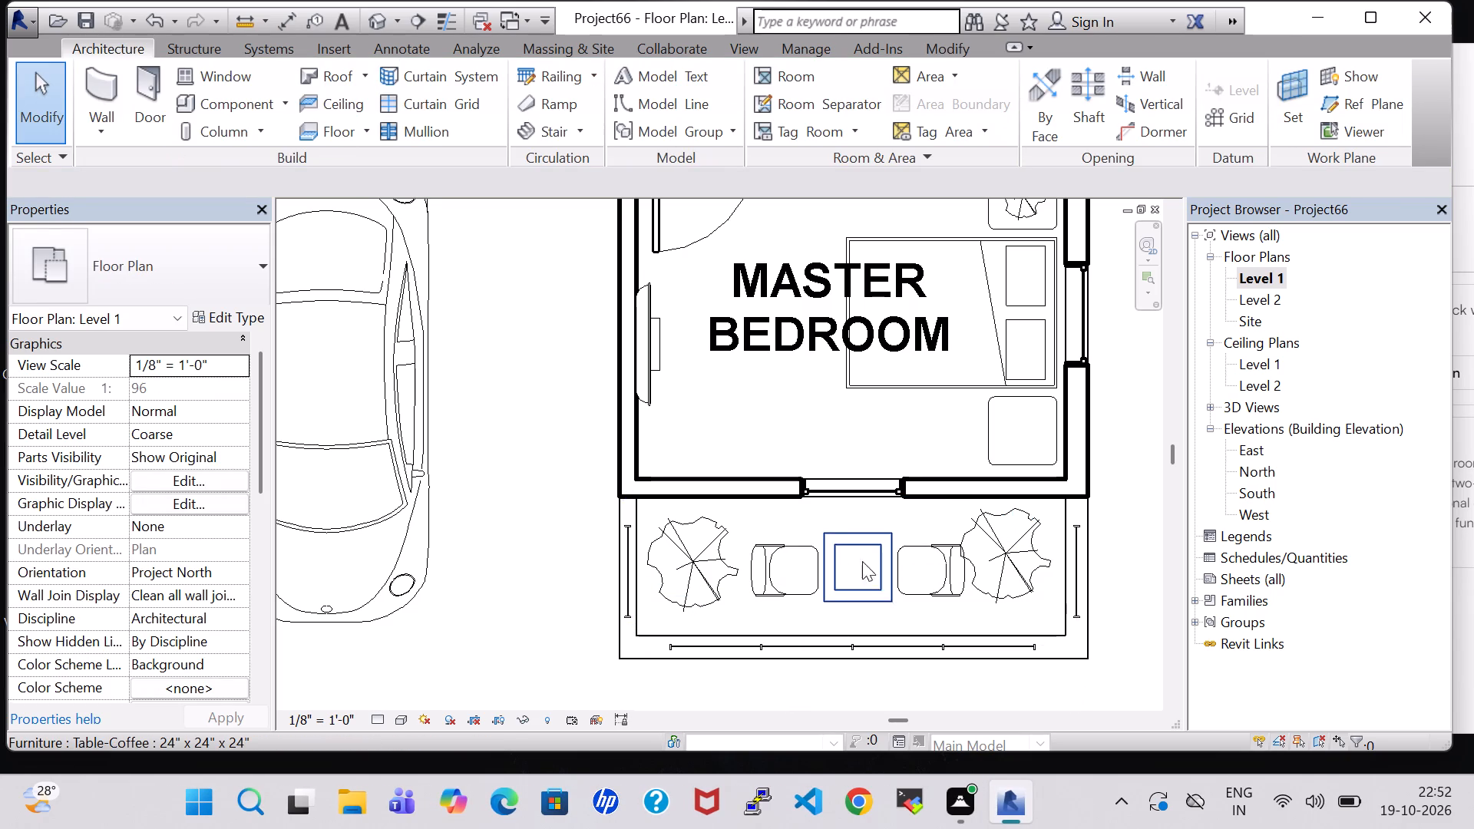
Nudge the porch's east Jungle Flame plant slightly east, away from the chair.
left_click(1109, 534)
left_click(1039, 553)
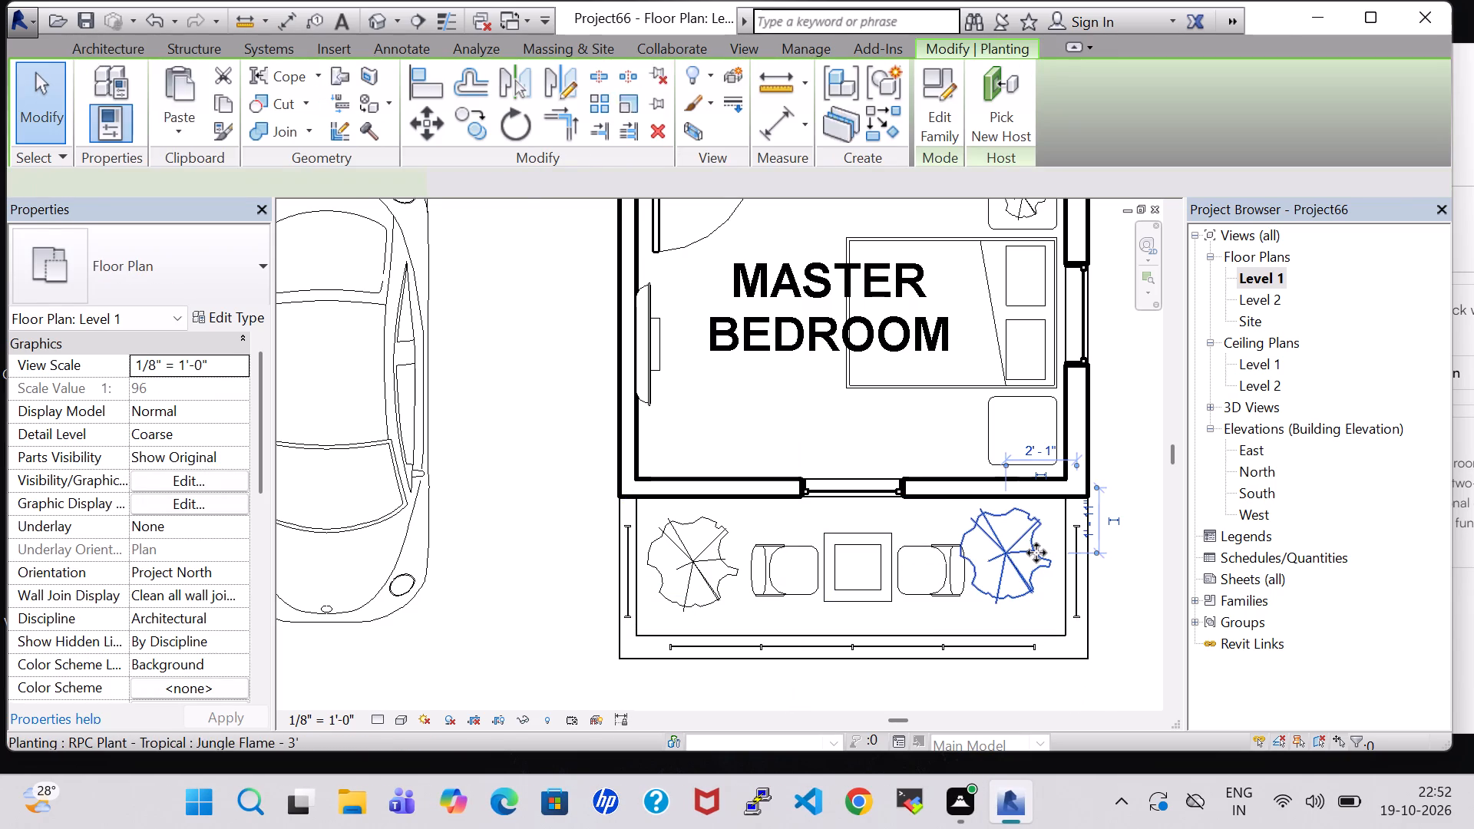
key("Right")
left_click(1131, 554)
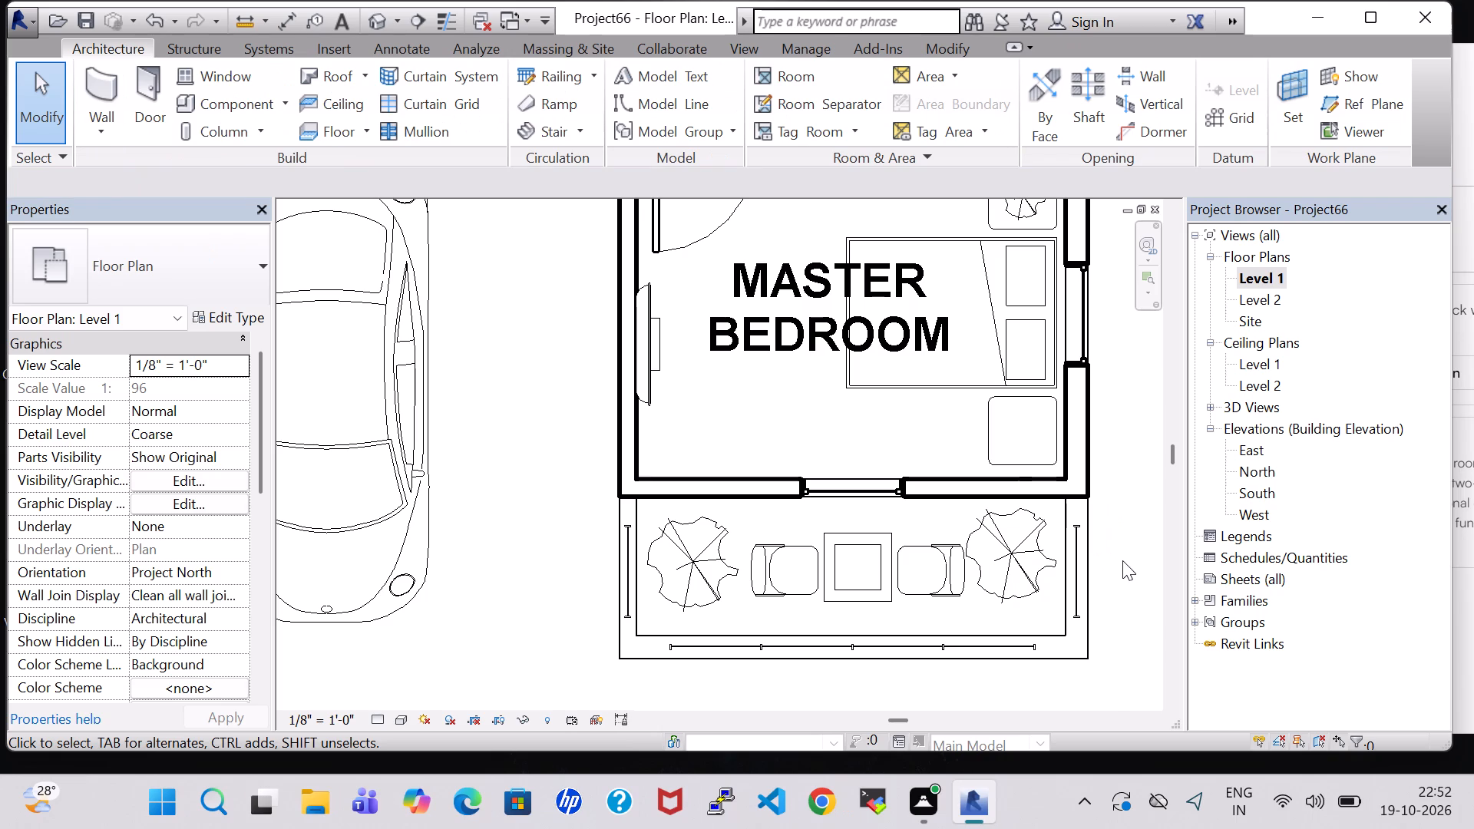
Place two more Crane Lily - 3' plants on Level 1 along the car's east side, near its north and south ends.
left_click(373, 21)
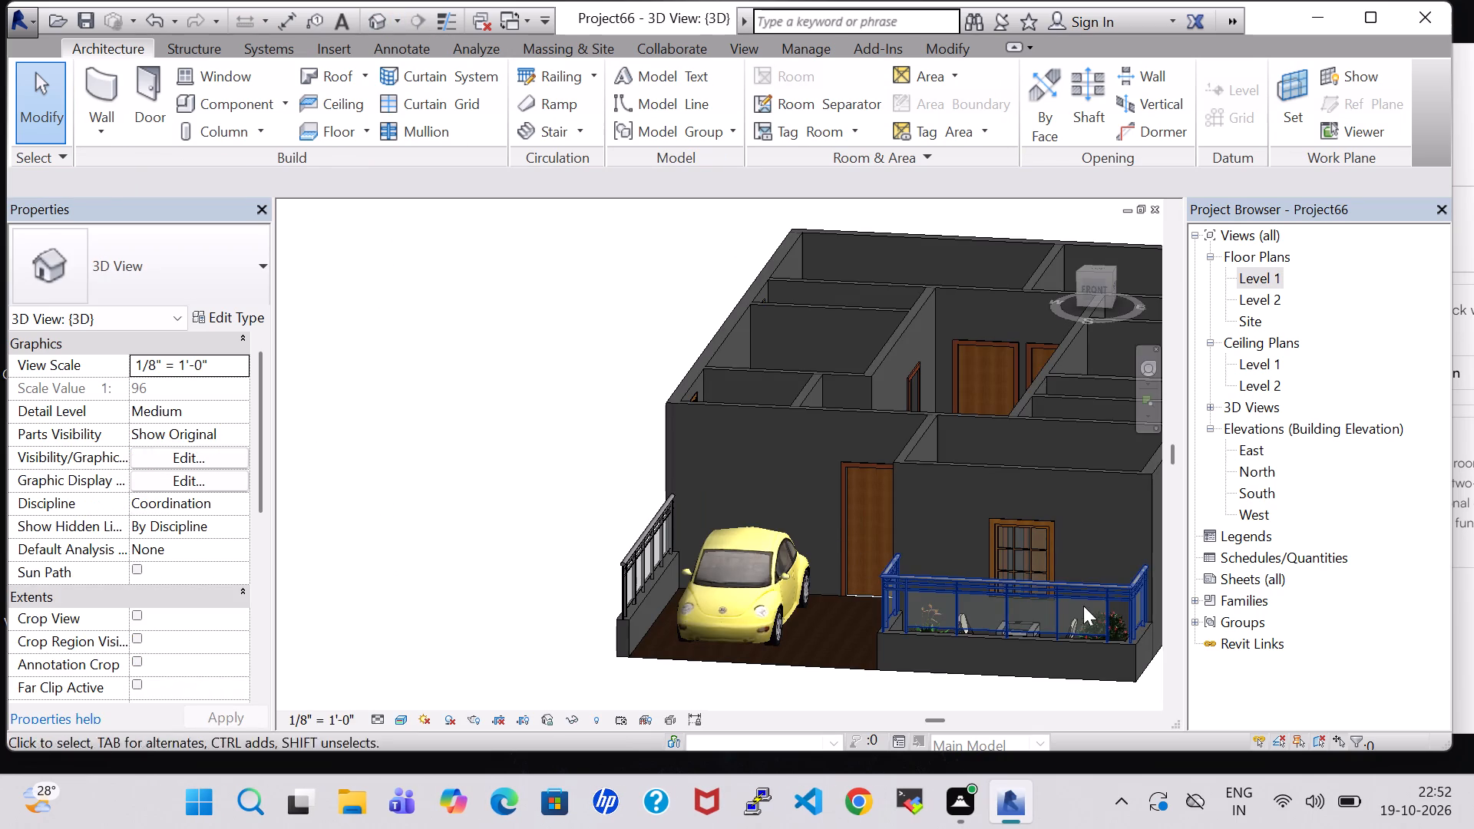
double_click(1247, 272)
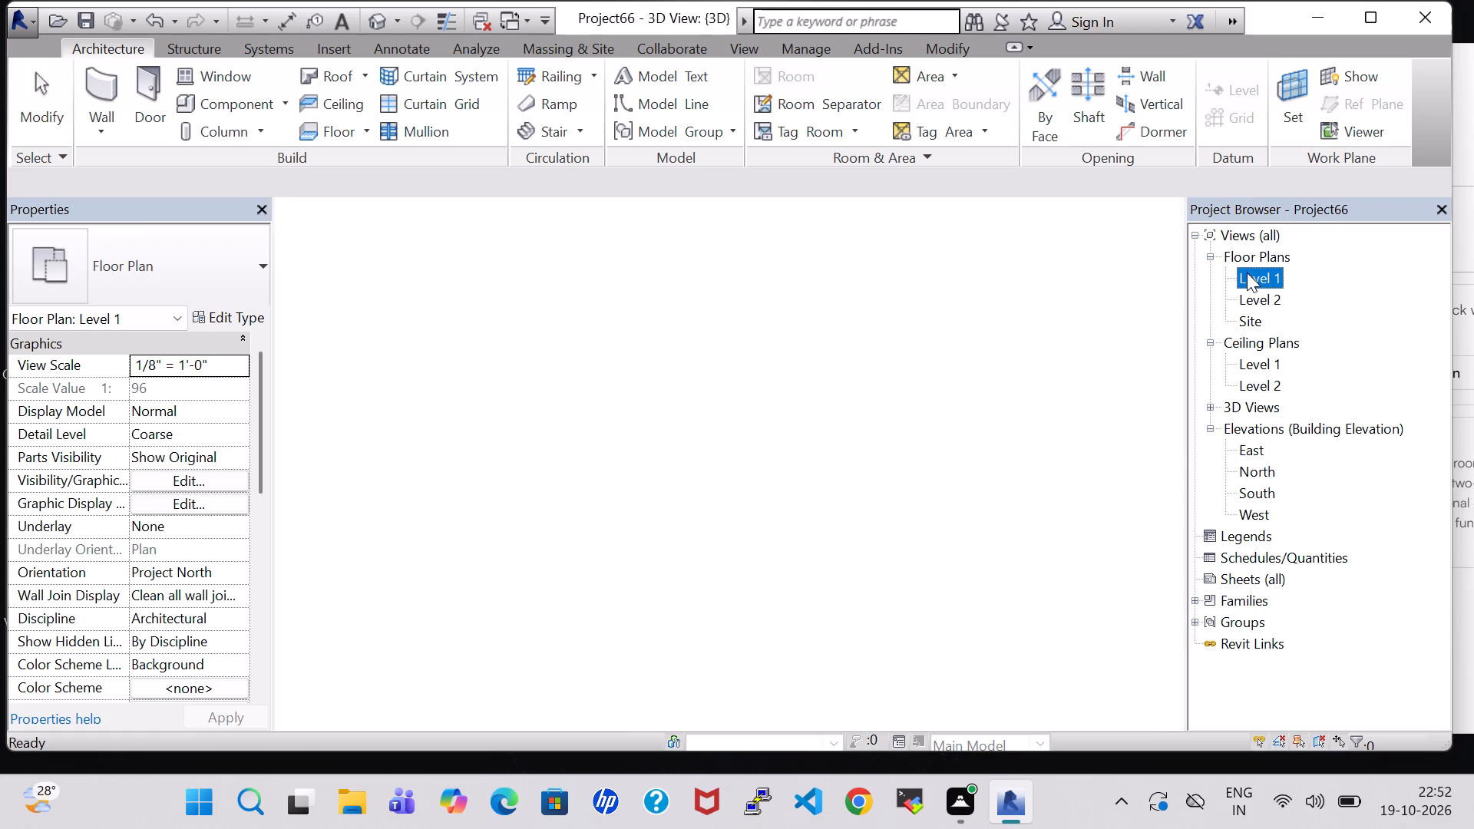
left_click(687, 563)
right_click(687, 560)
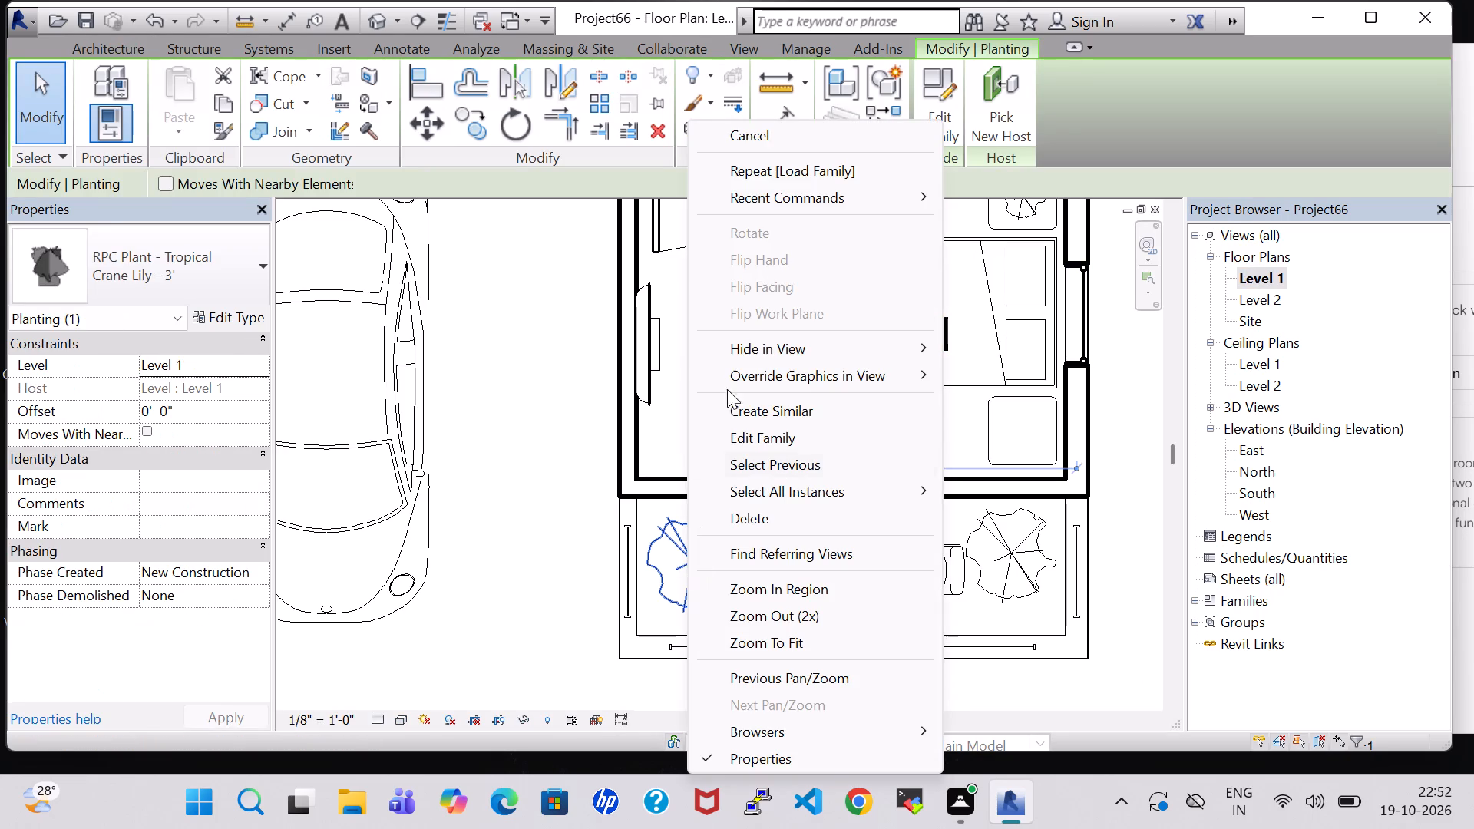
left_click(758, 405)
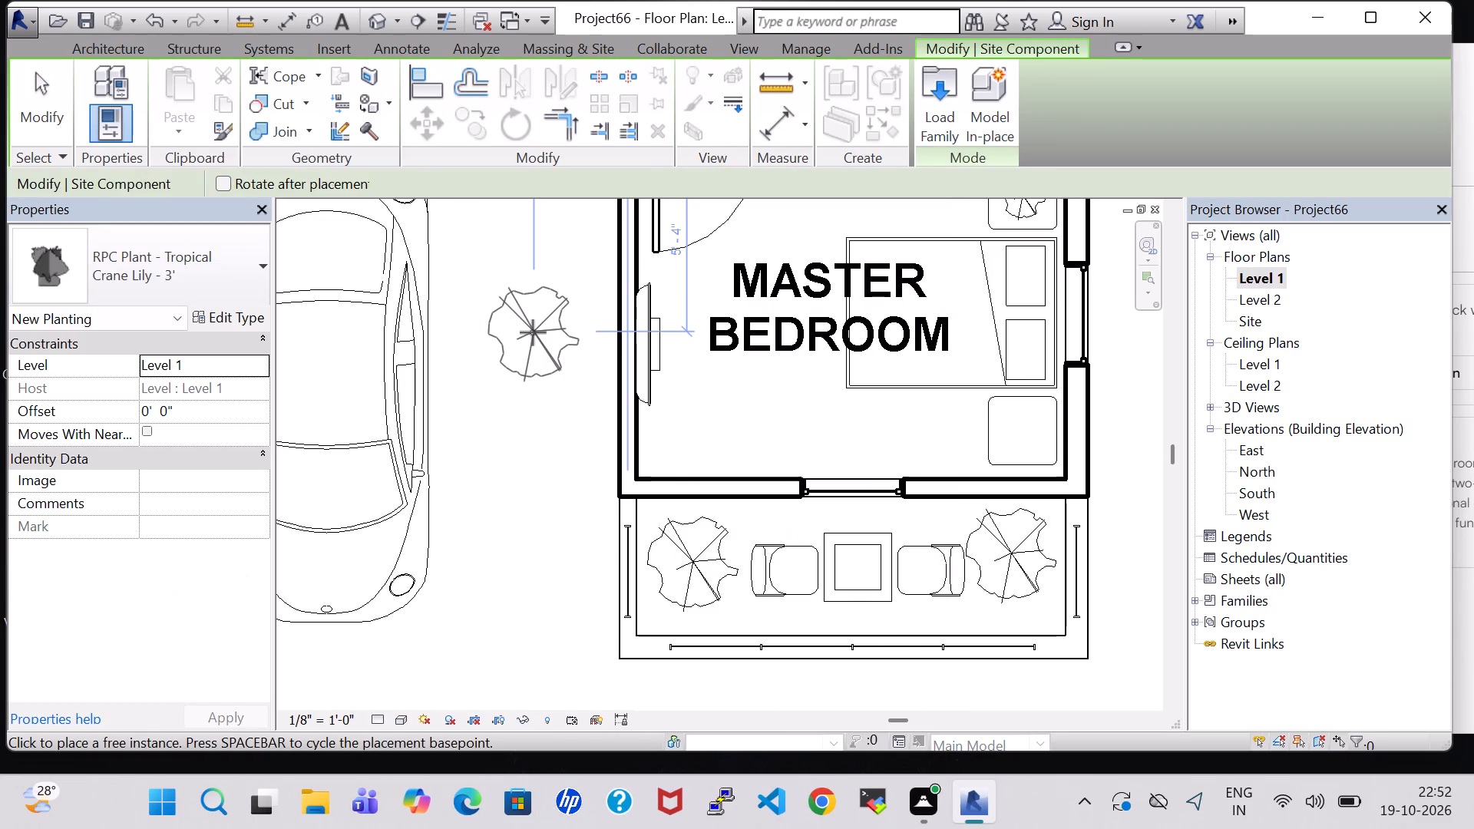
scroll(533, 332, "down", 3)
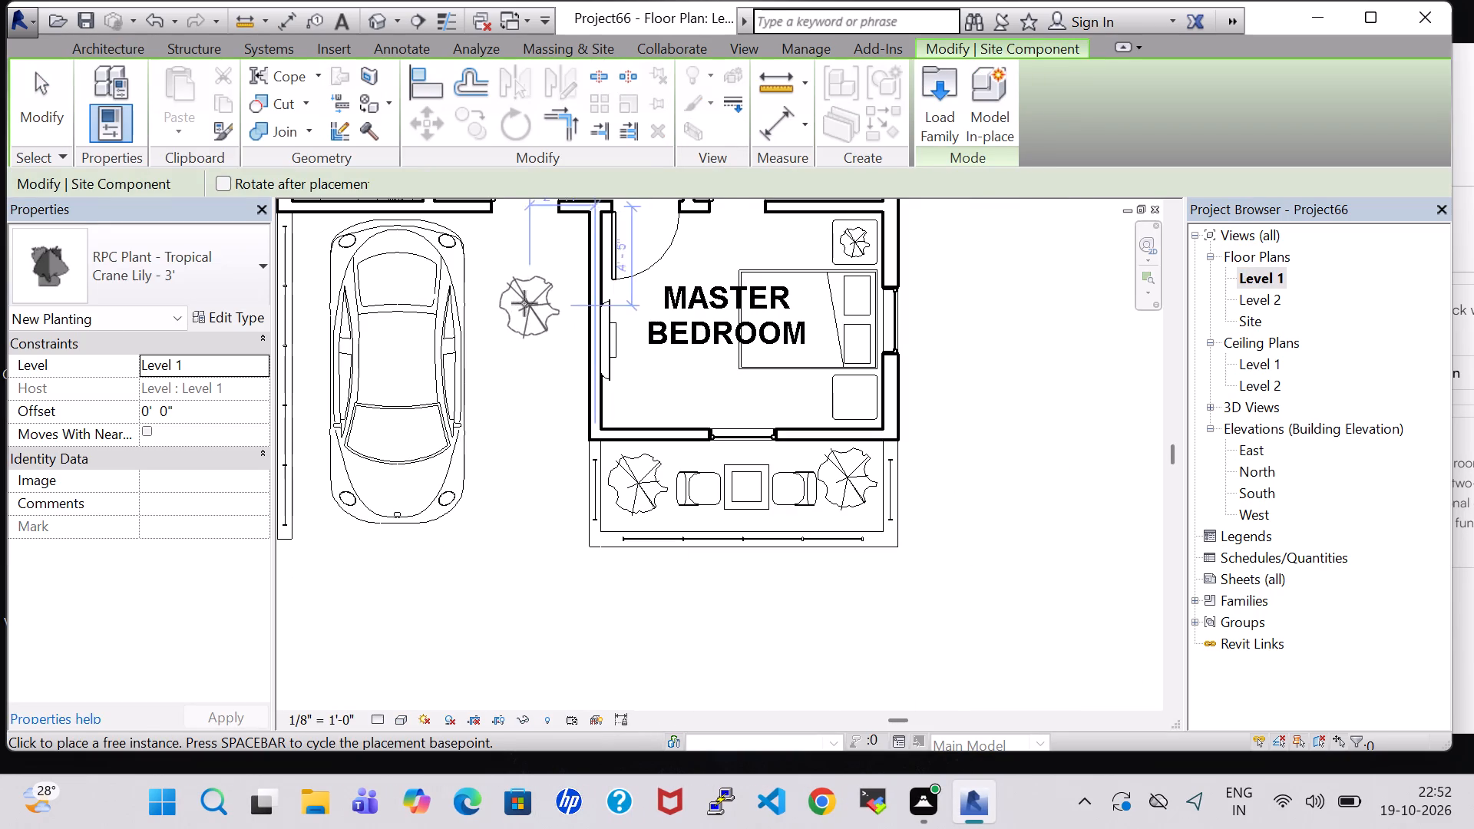
left_click(499, 268)
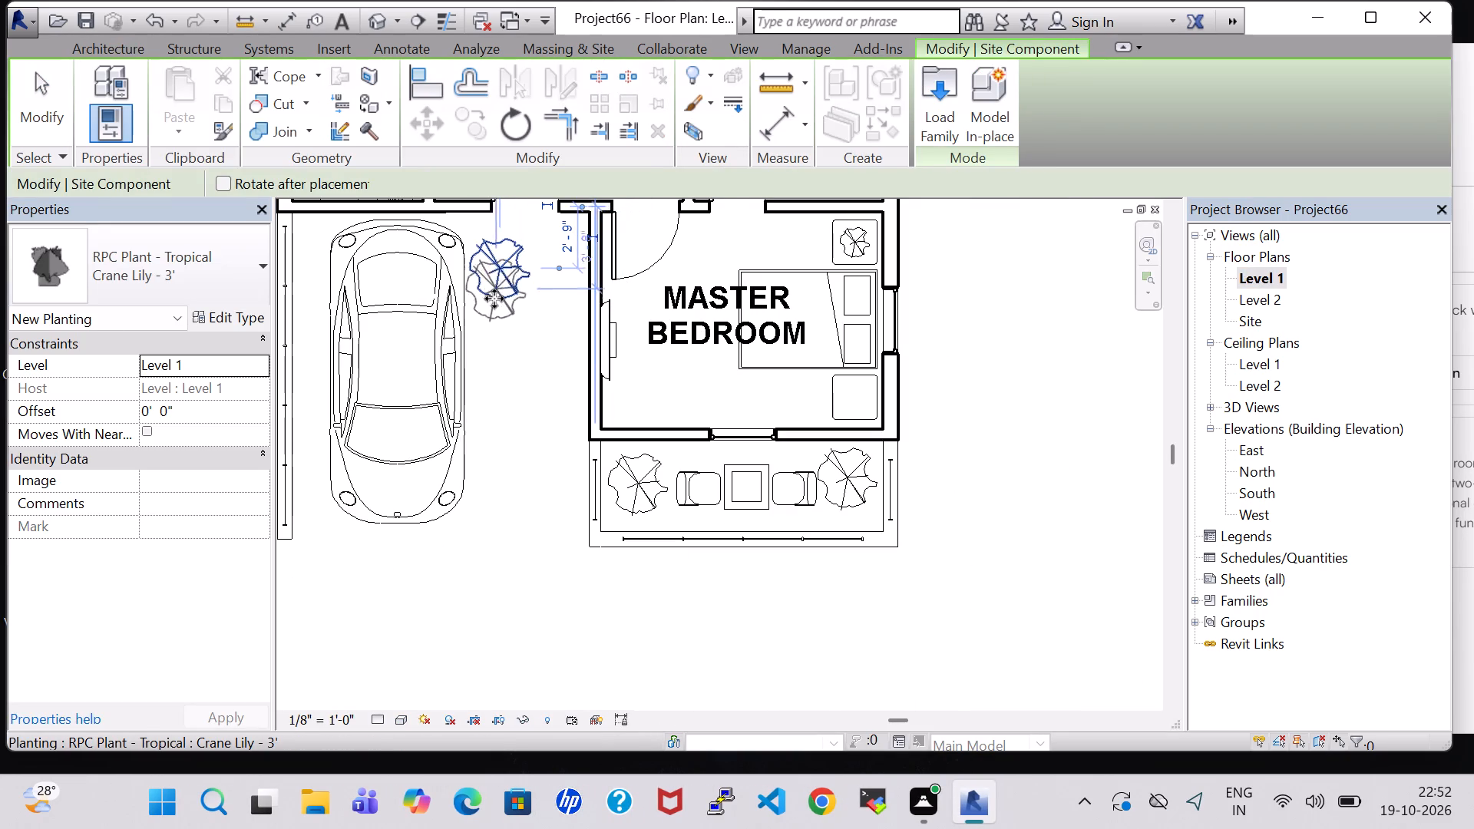
left_click(494, 456)
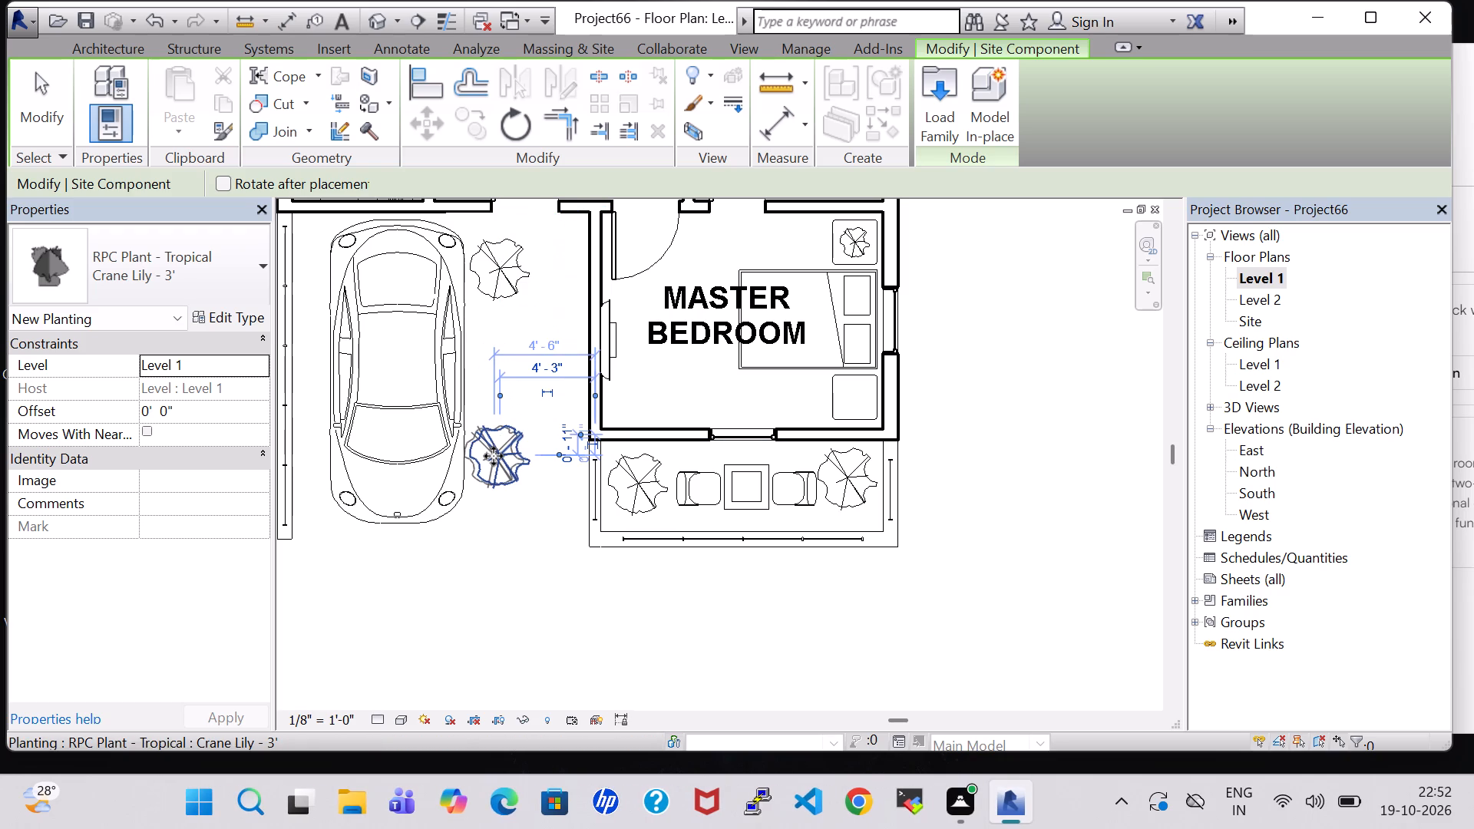
key("Escape")
key("Escape")
Change the southern plant on the car's east side to type Jungle Flame - 3'.
left_click(494, 456)
left_click(245, 279)
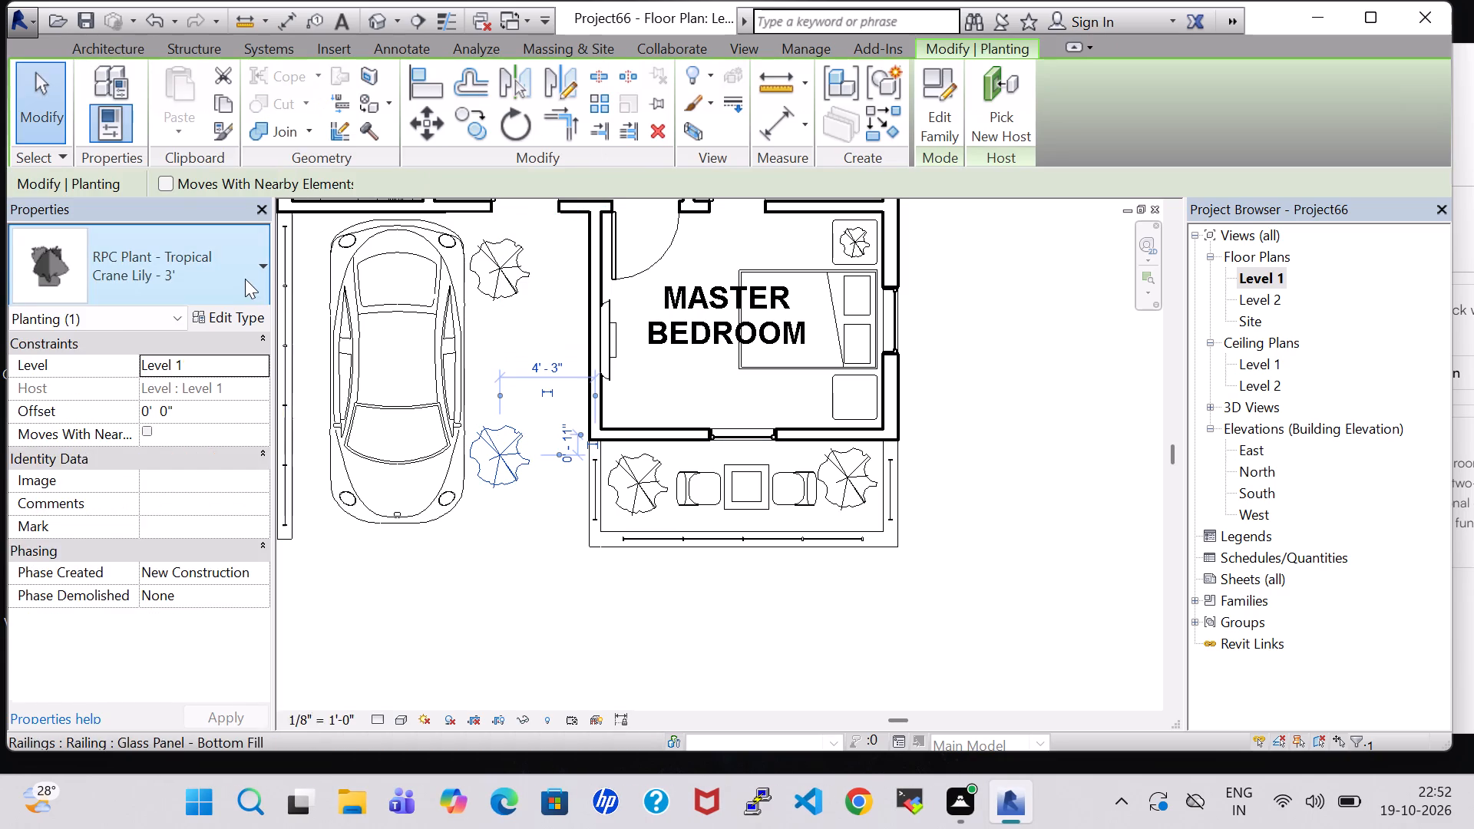
left_click(155, 537)
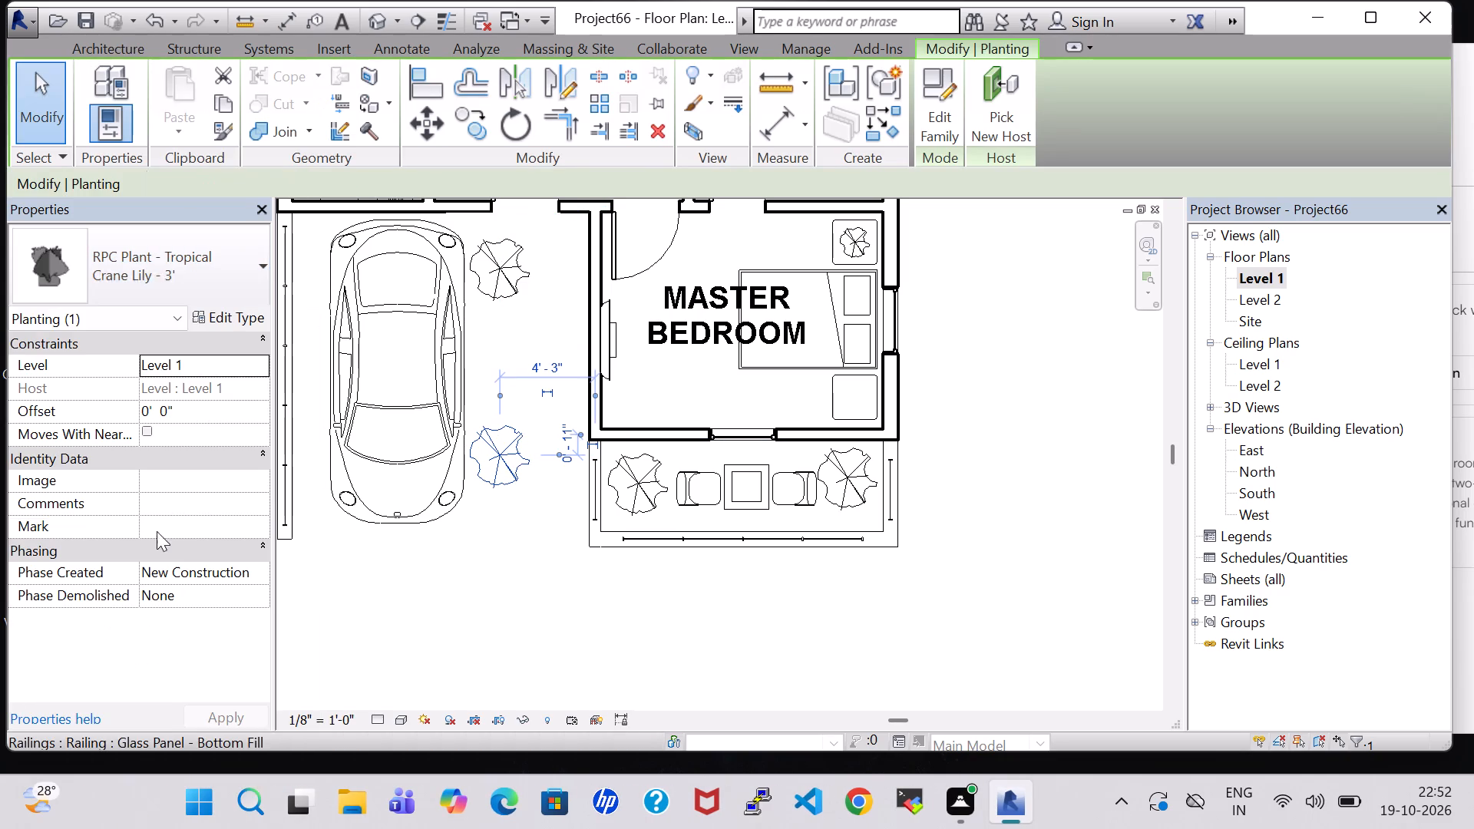
left_click(515, 275)
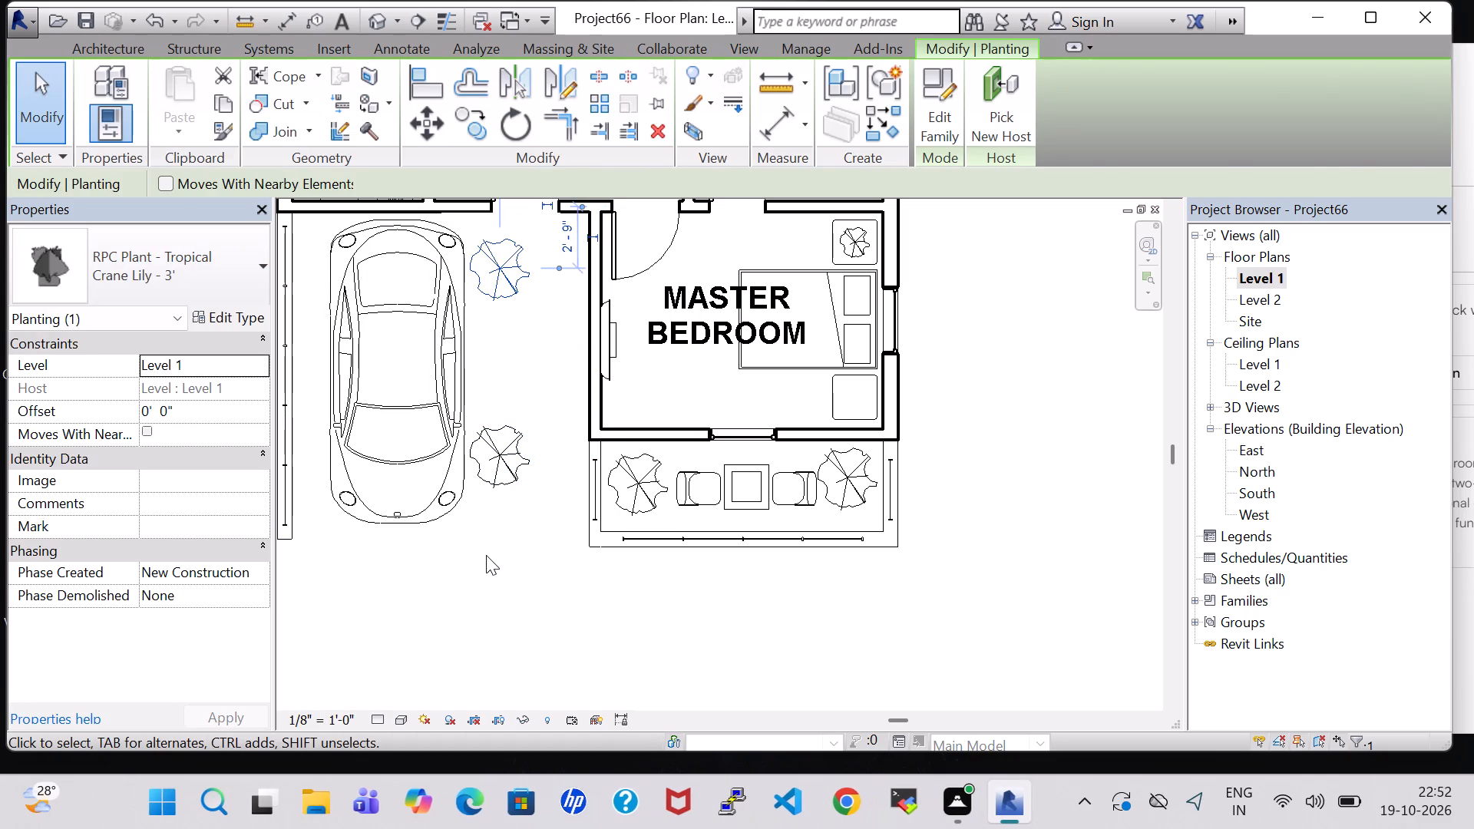
left_click(488, 566)
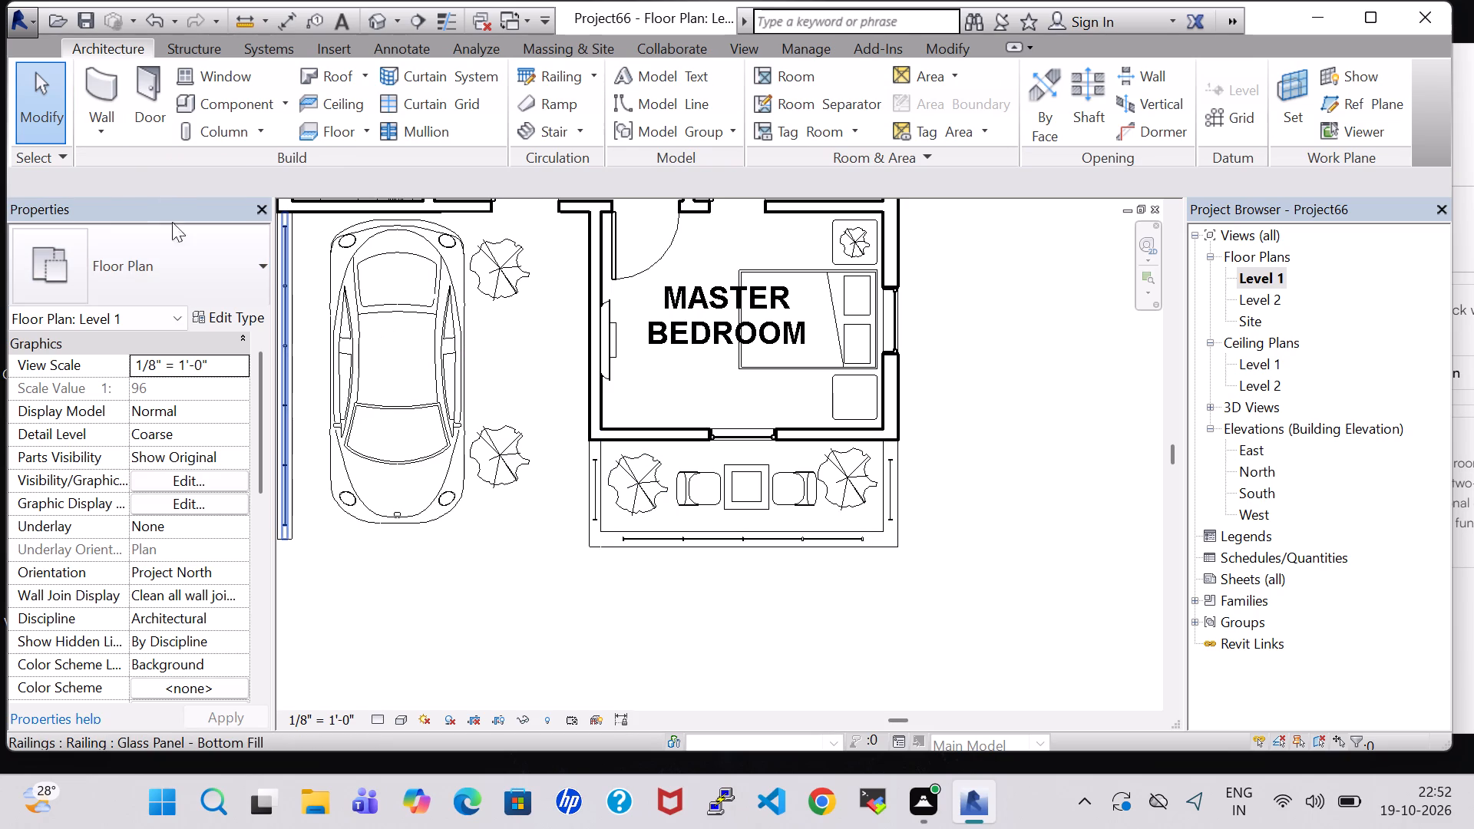
Place another Jungle Flame - 3' plant at the car's northwest corner, beside the carport railing.
left_click(499, 426)
right_click(504, 426)
left_click(555, 405)
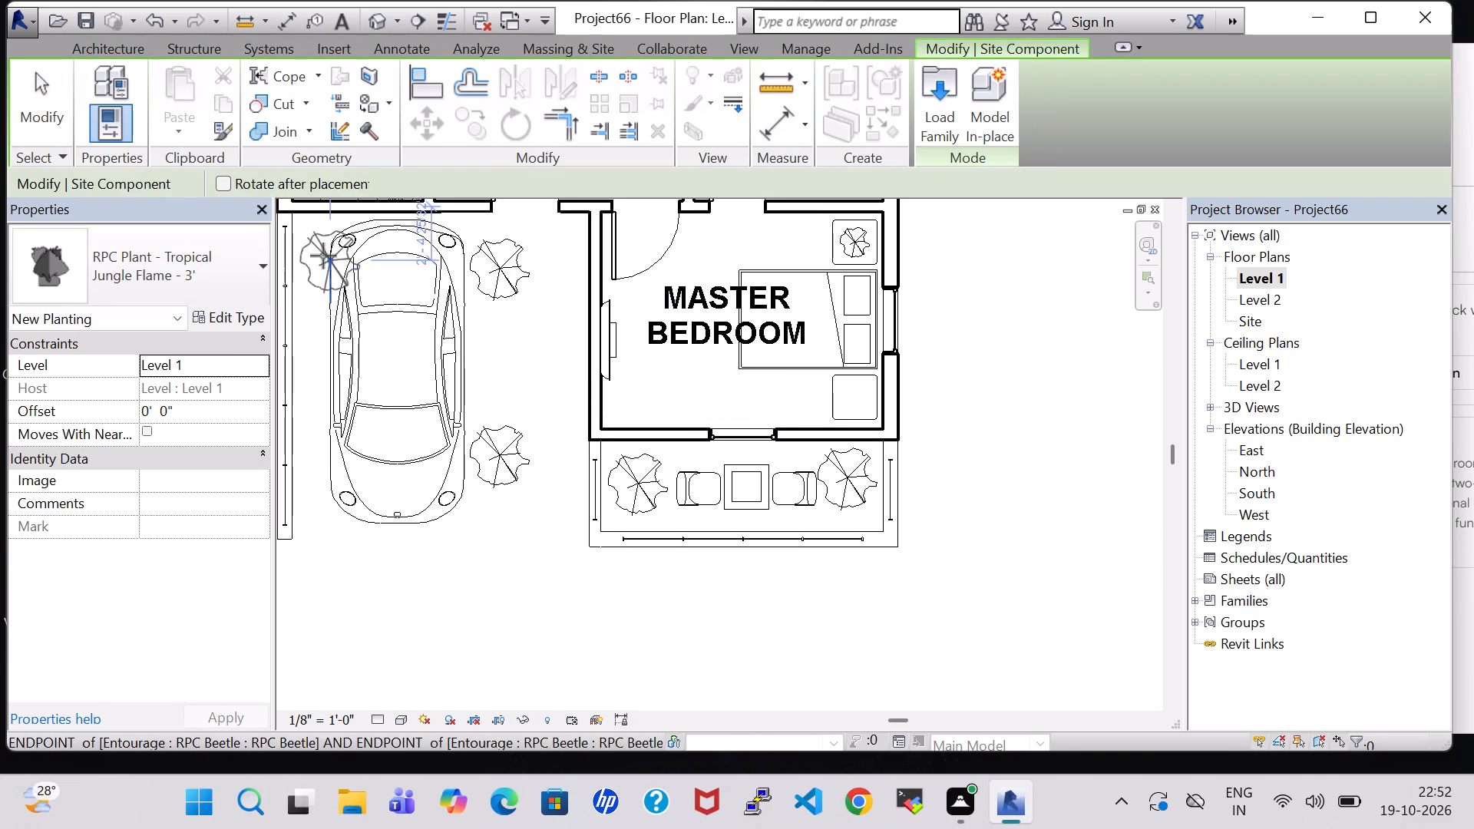
left_click(319, 255)
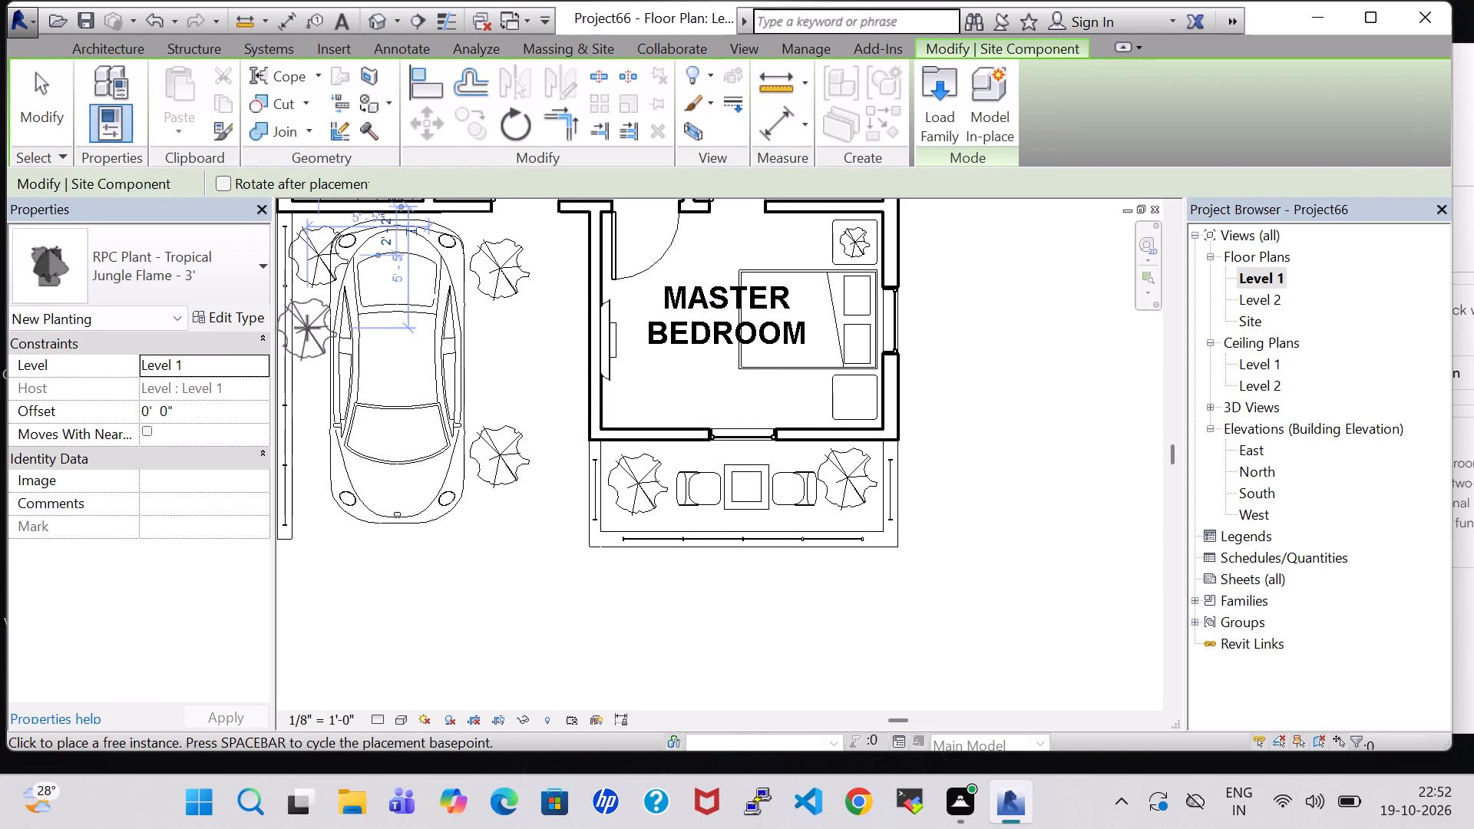
key("Escape")
key("Escape")
Change the plant at the car's northwest corner to type Agave - 1.5' and nudge it slightly west and north.
left_click(313, 262)
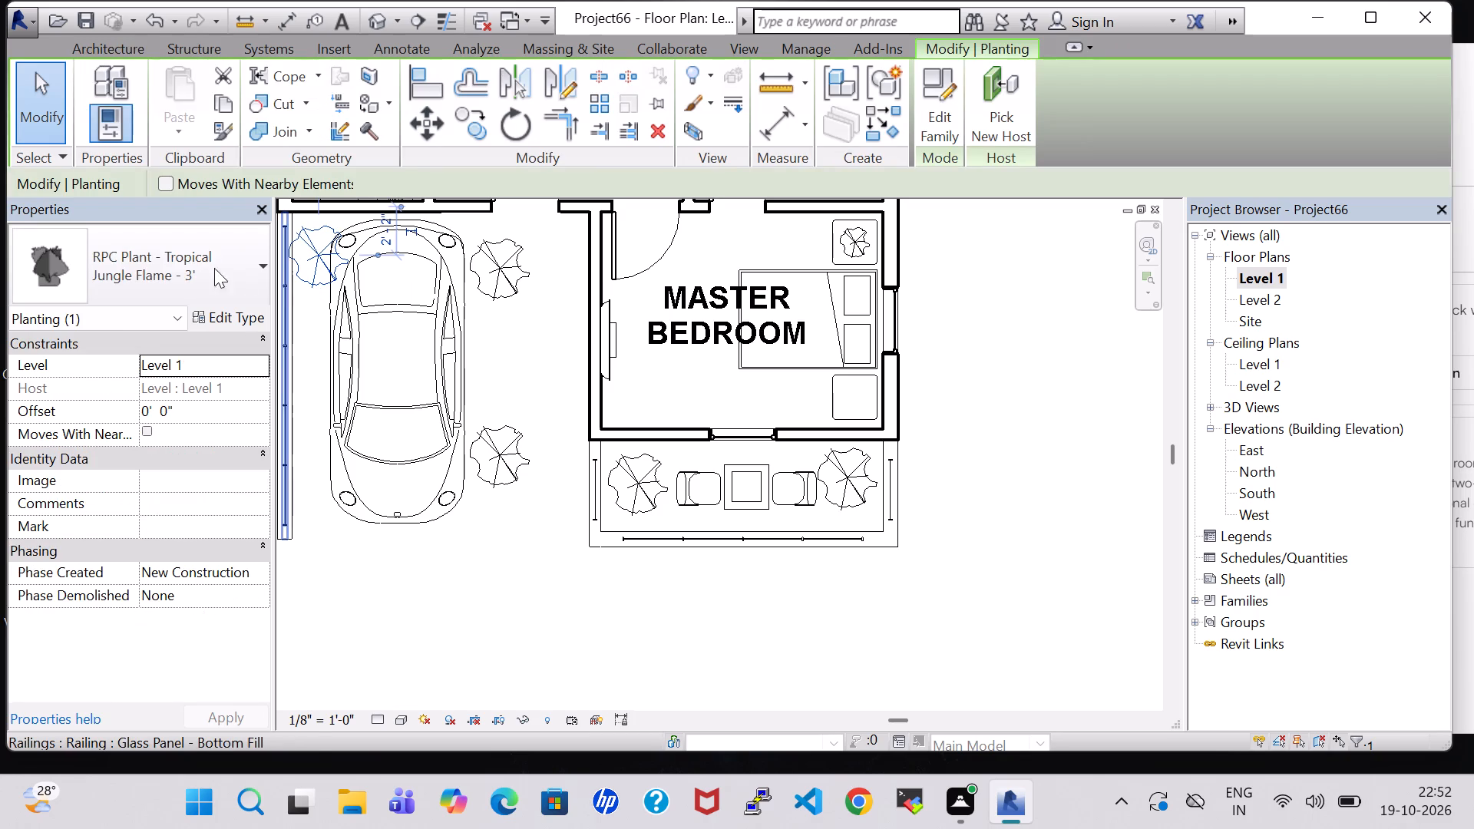
left_click(202, 268)
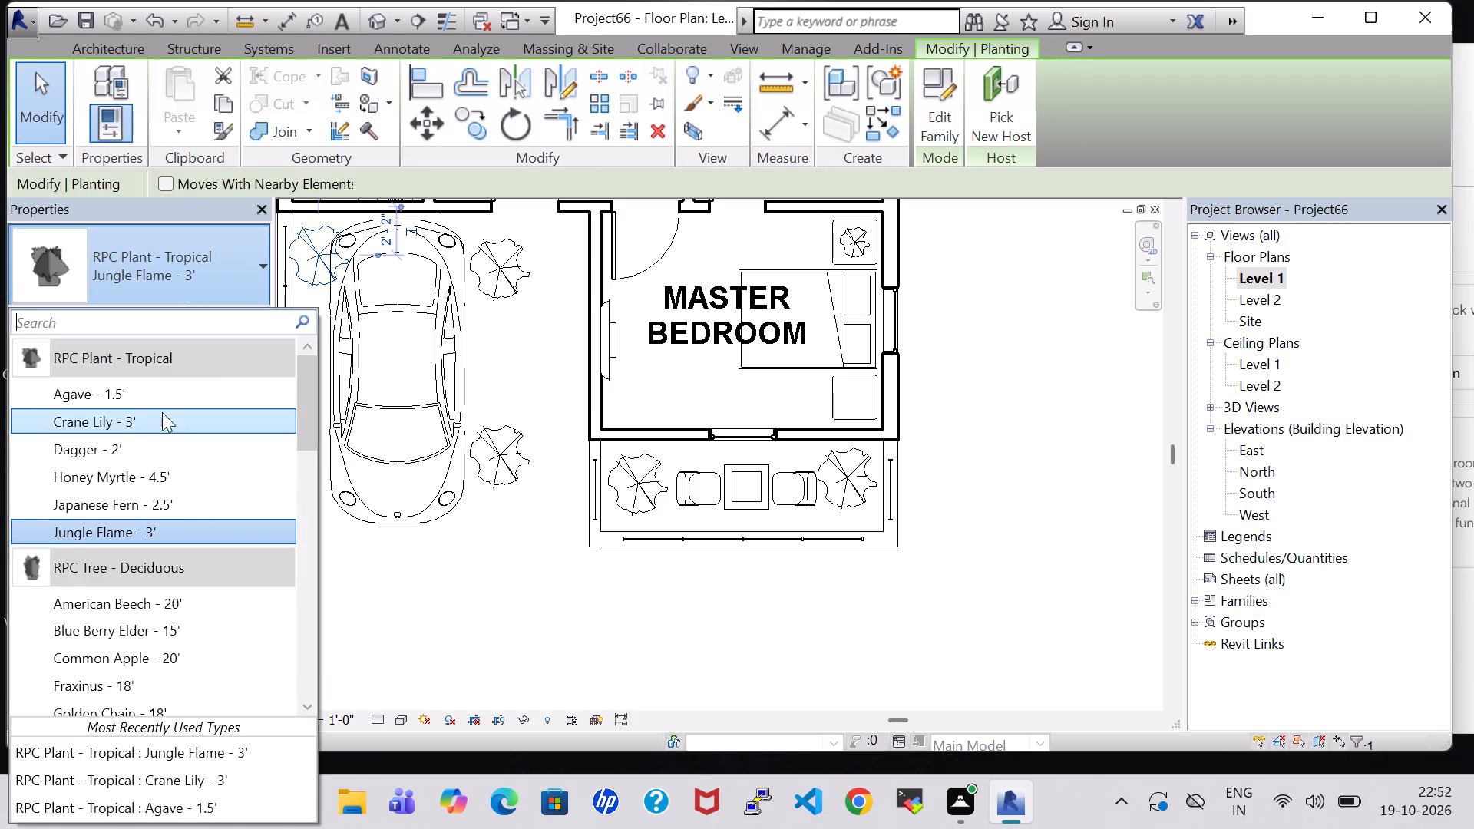
left_click(173, 395)
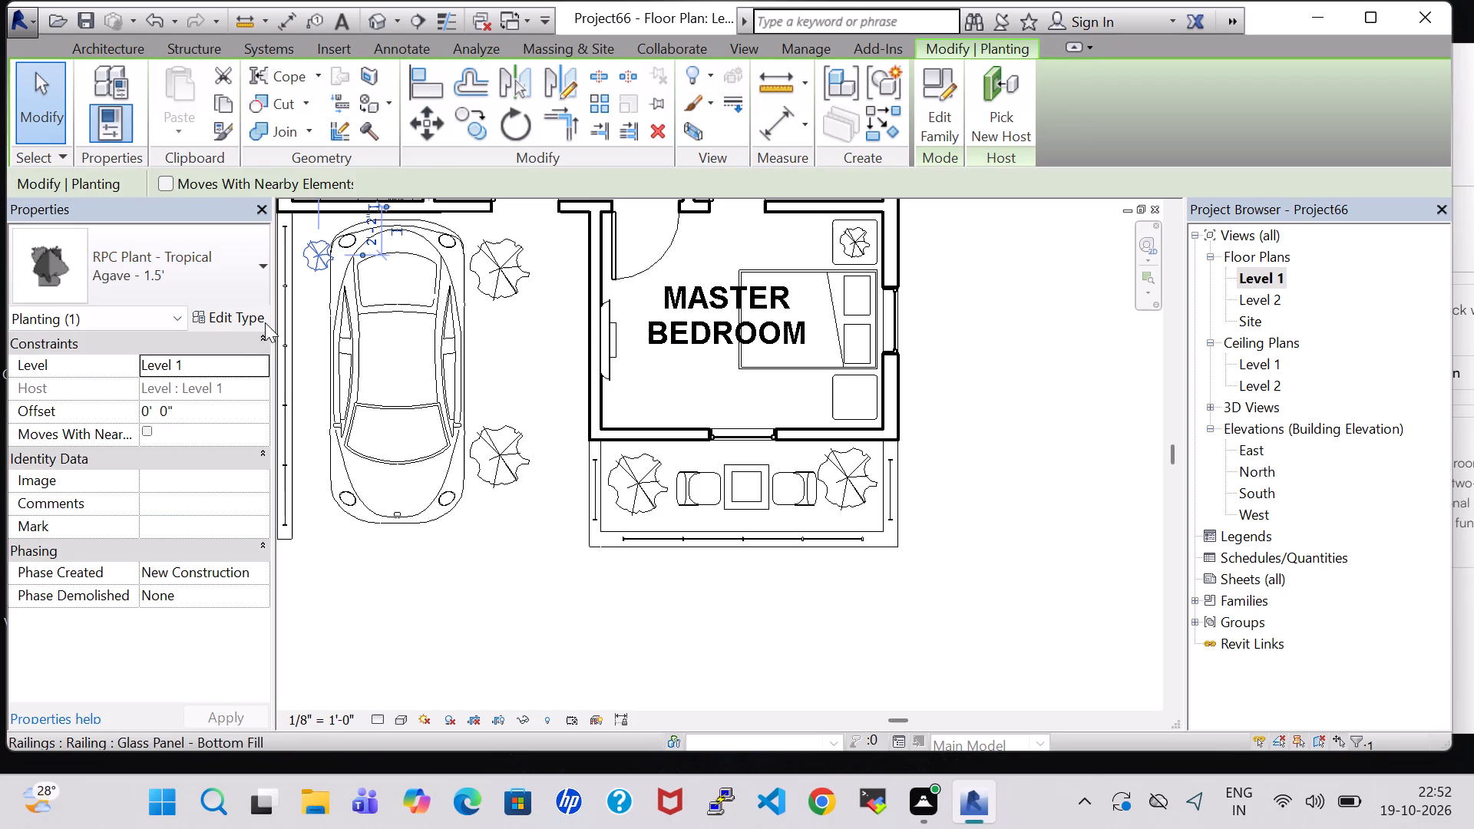
key("Left")
key("Left")
key("Up")
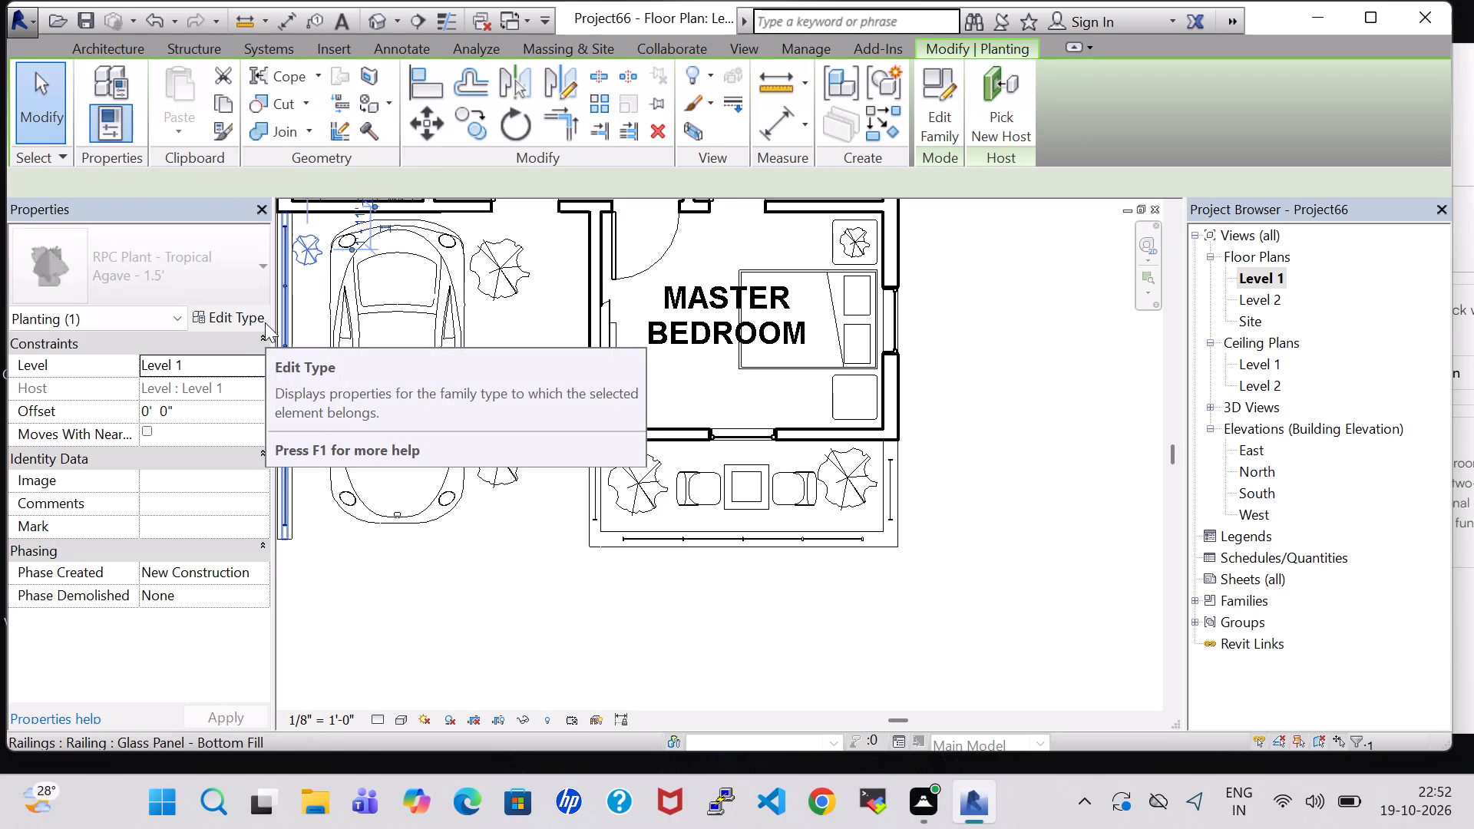
key("Right")
key("Left")
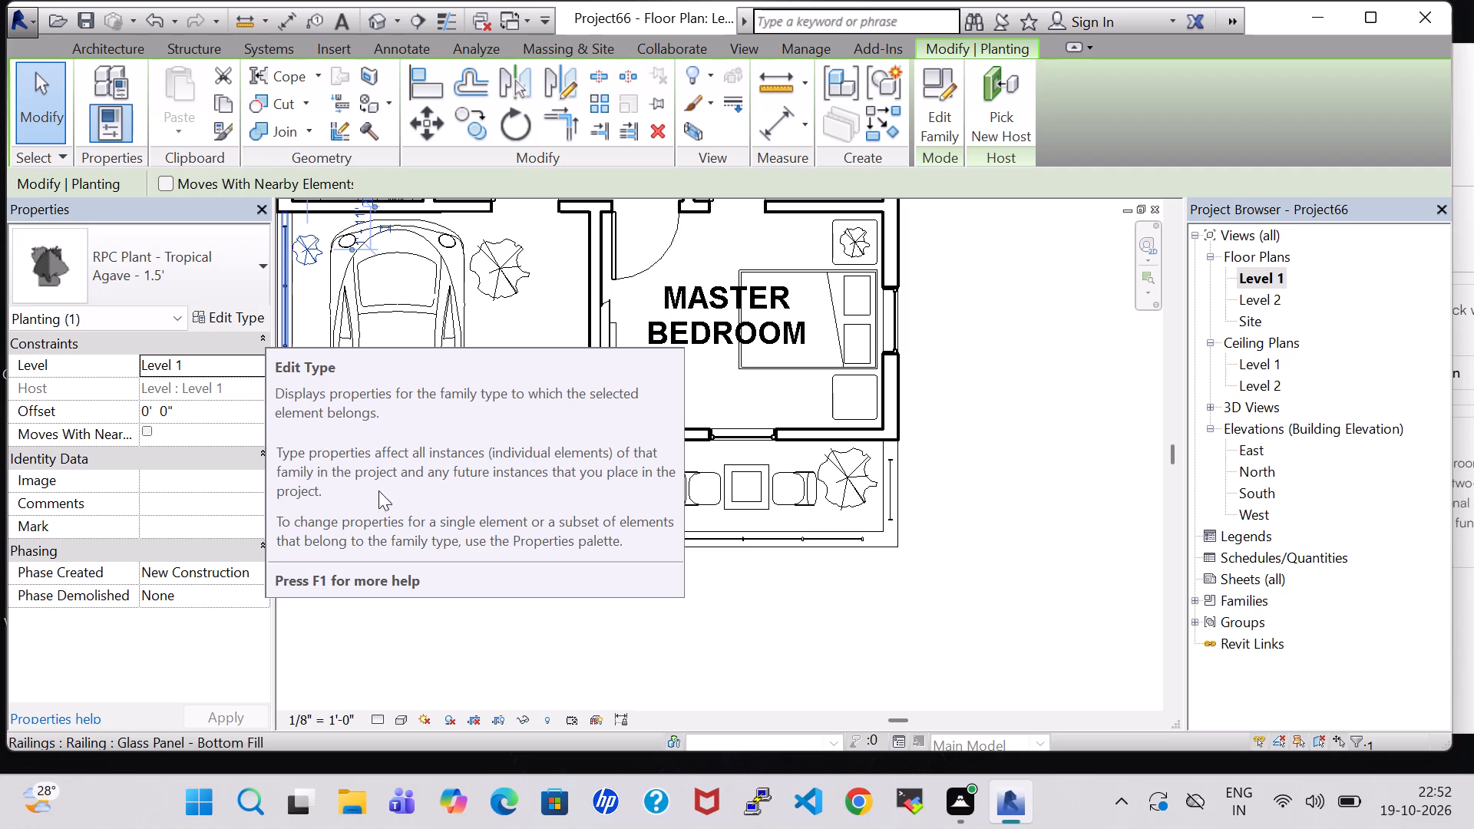
left_click(682, 669)
Place another Agave - 1.5' plant at the car's southwest corner, beside the carport railing.
left_click(309, 246)
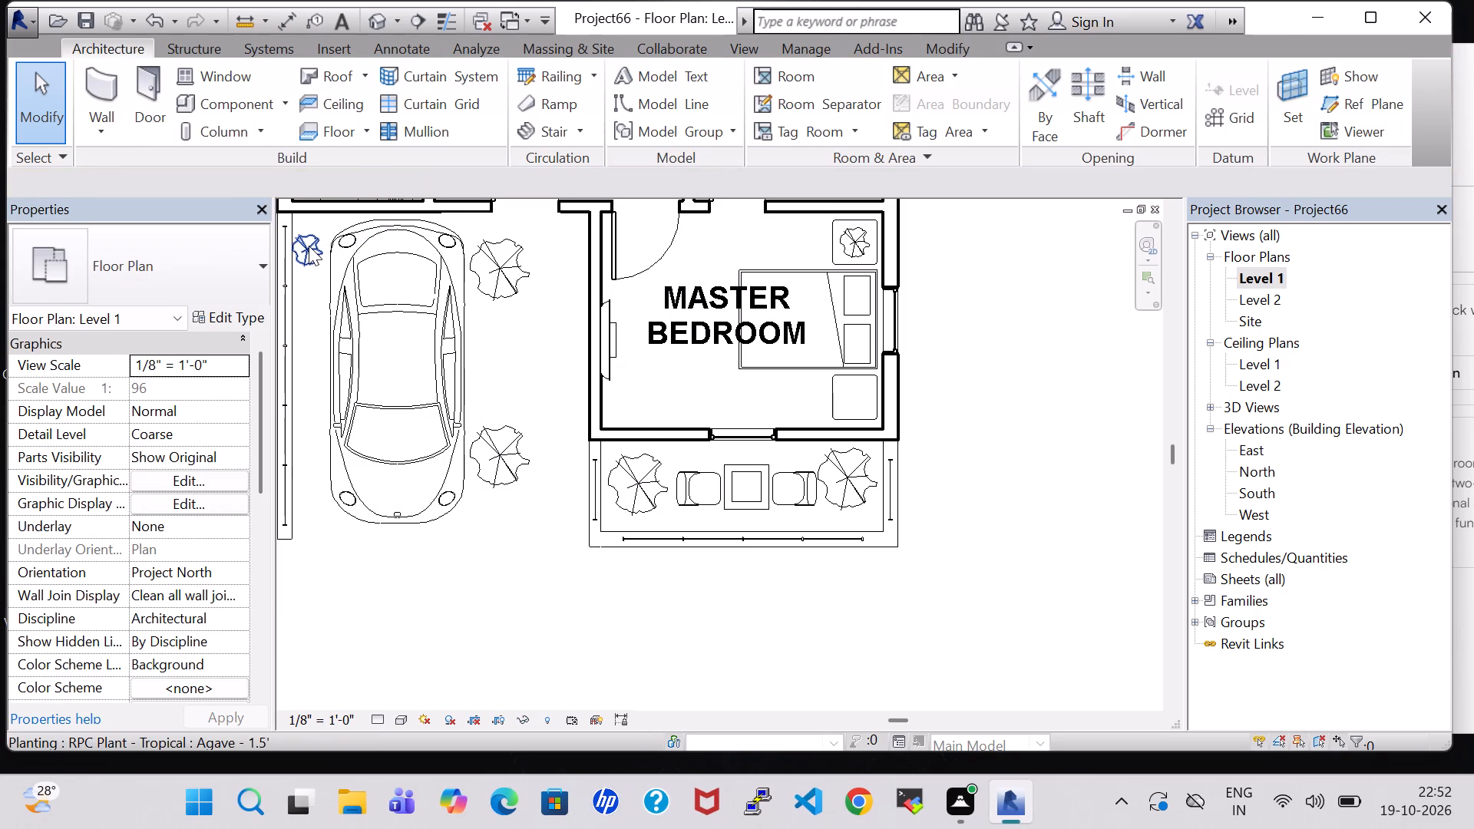
right_click(309, 246)
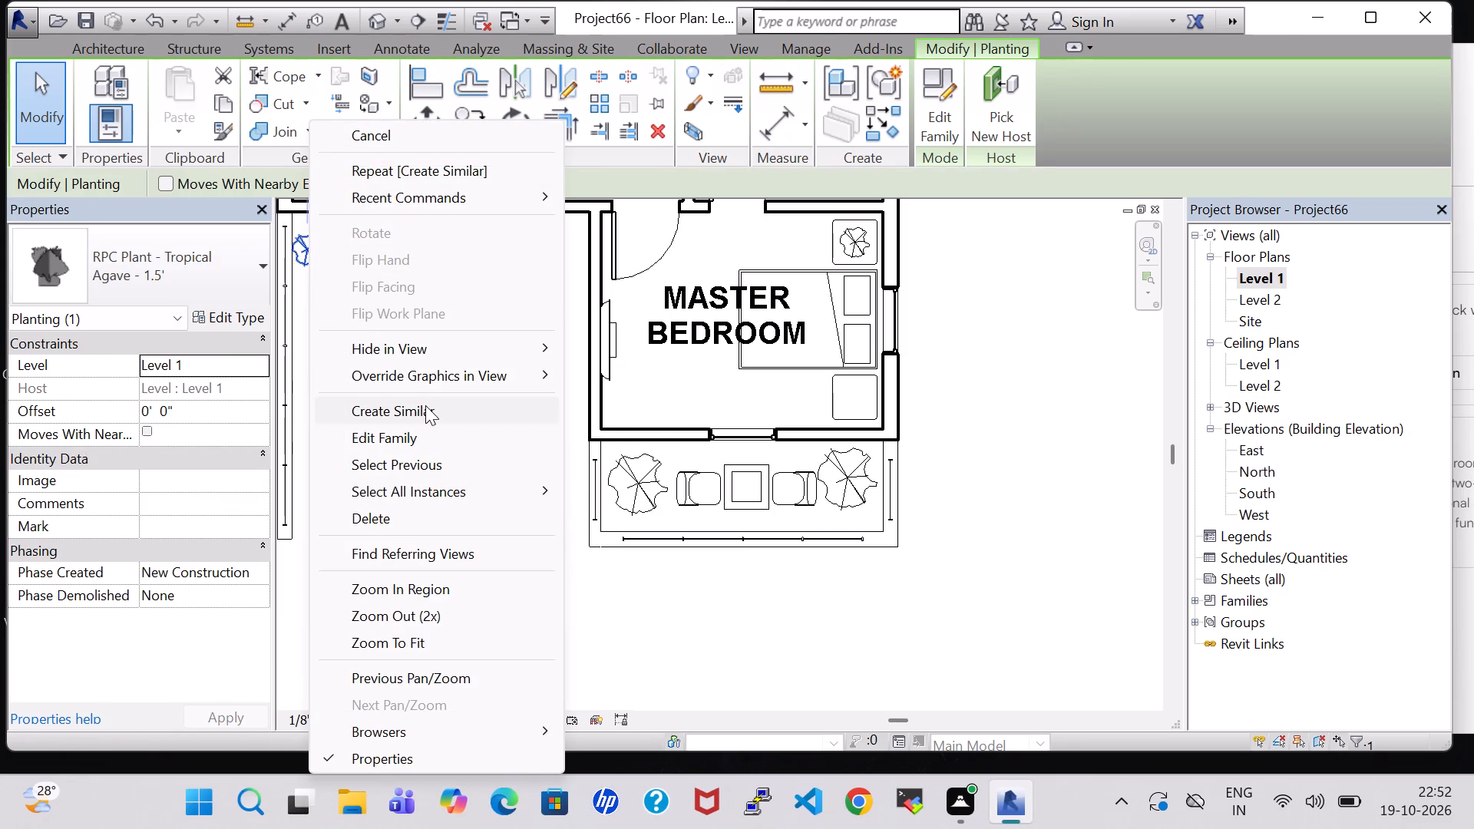
left_click(425, 405)
scroll(308, 484, "up", 6)
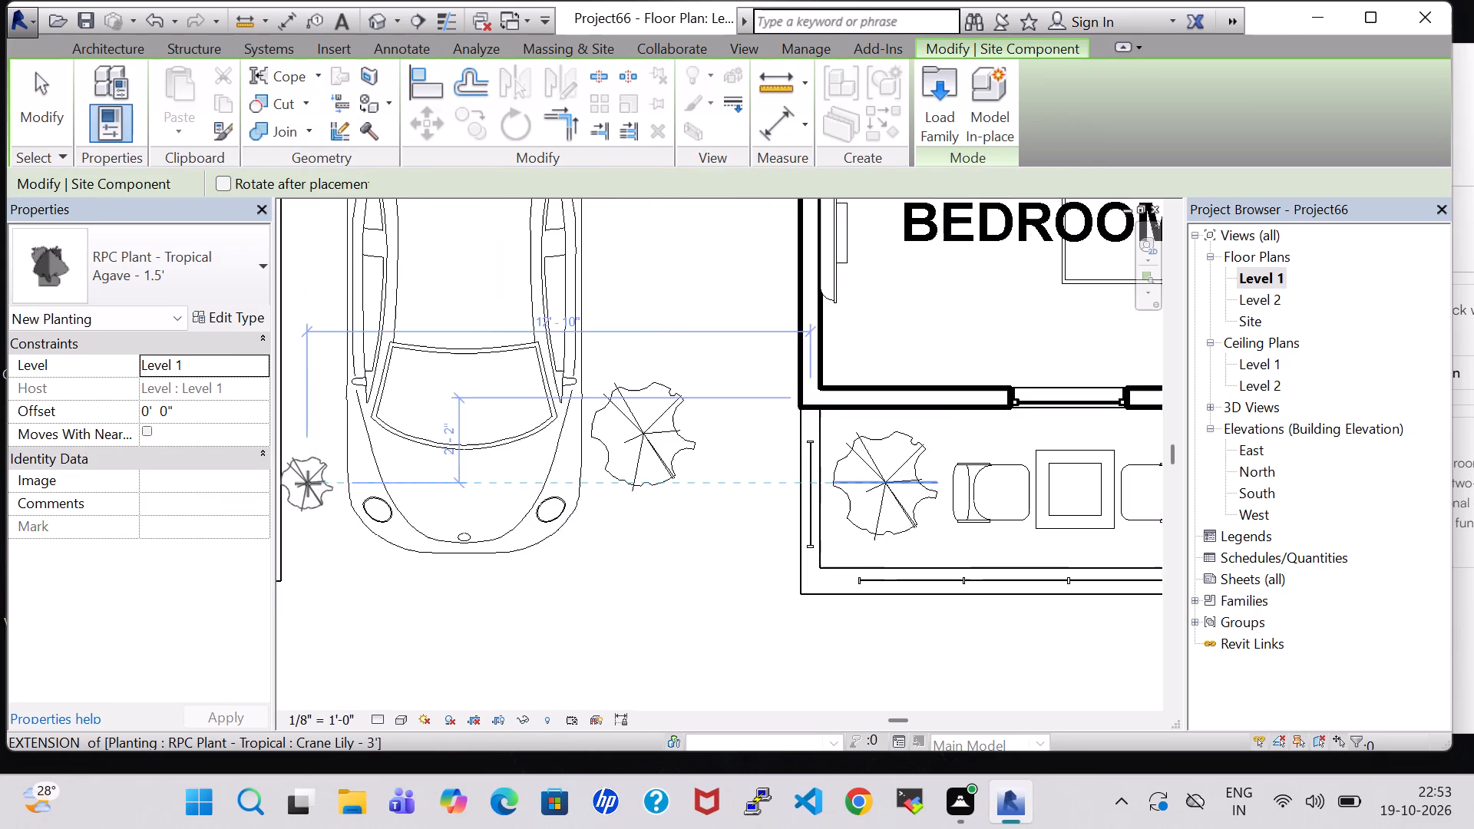
left_click(312, 484)
key("Escape")
key("Escape")
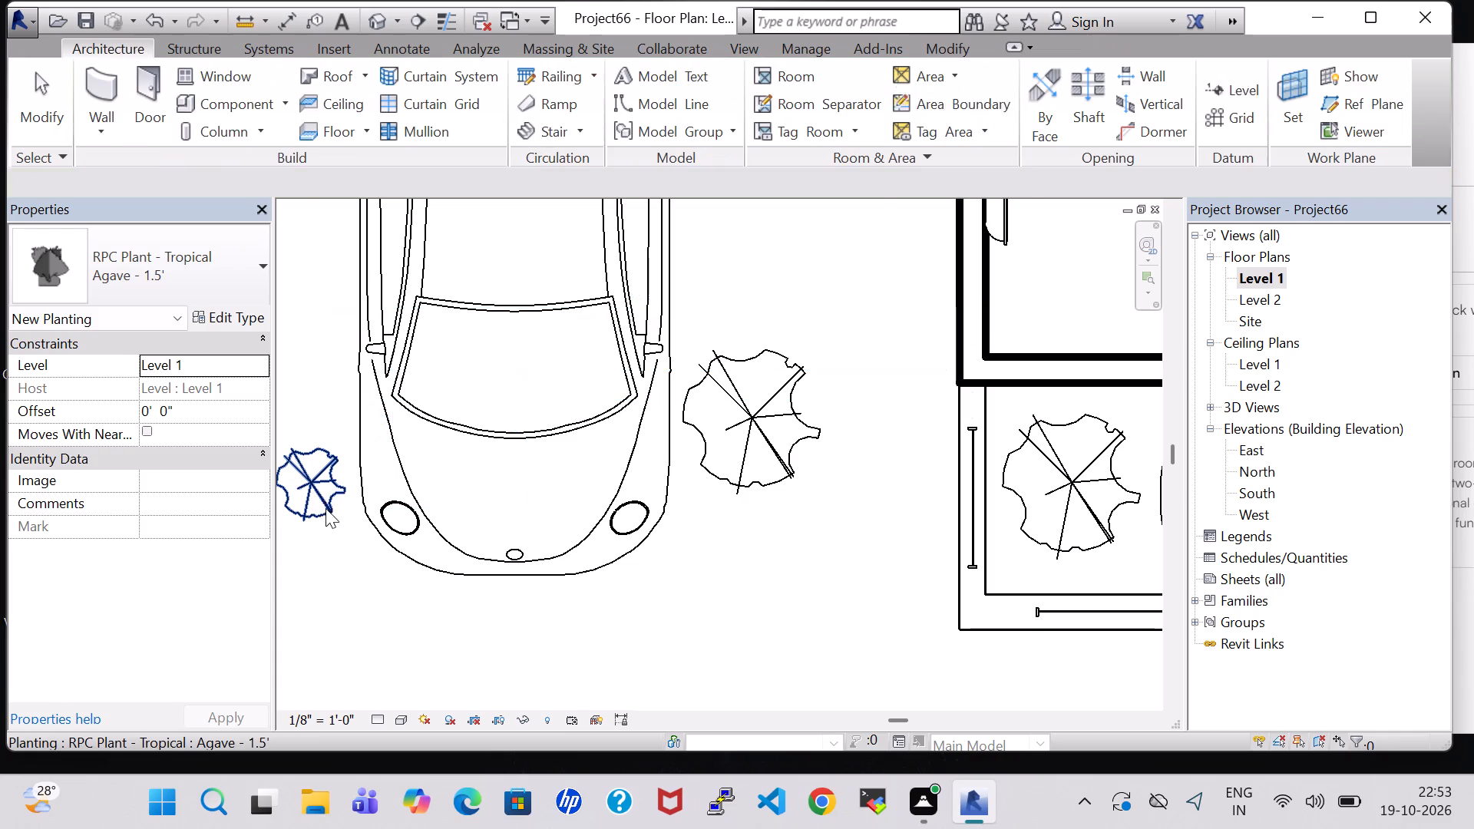
scroll(358, 527, "down", 6)
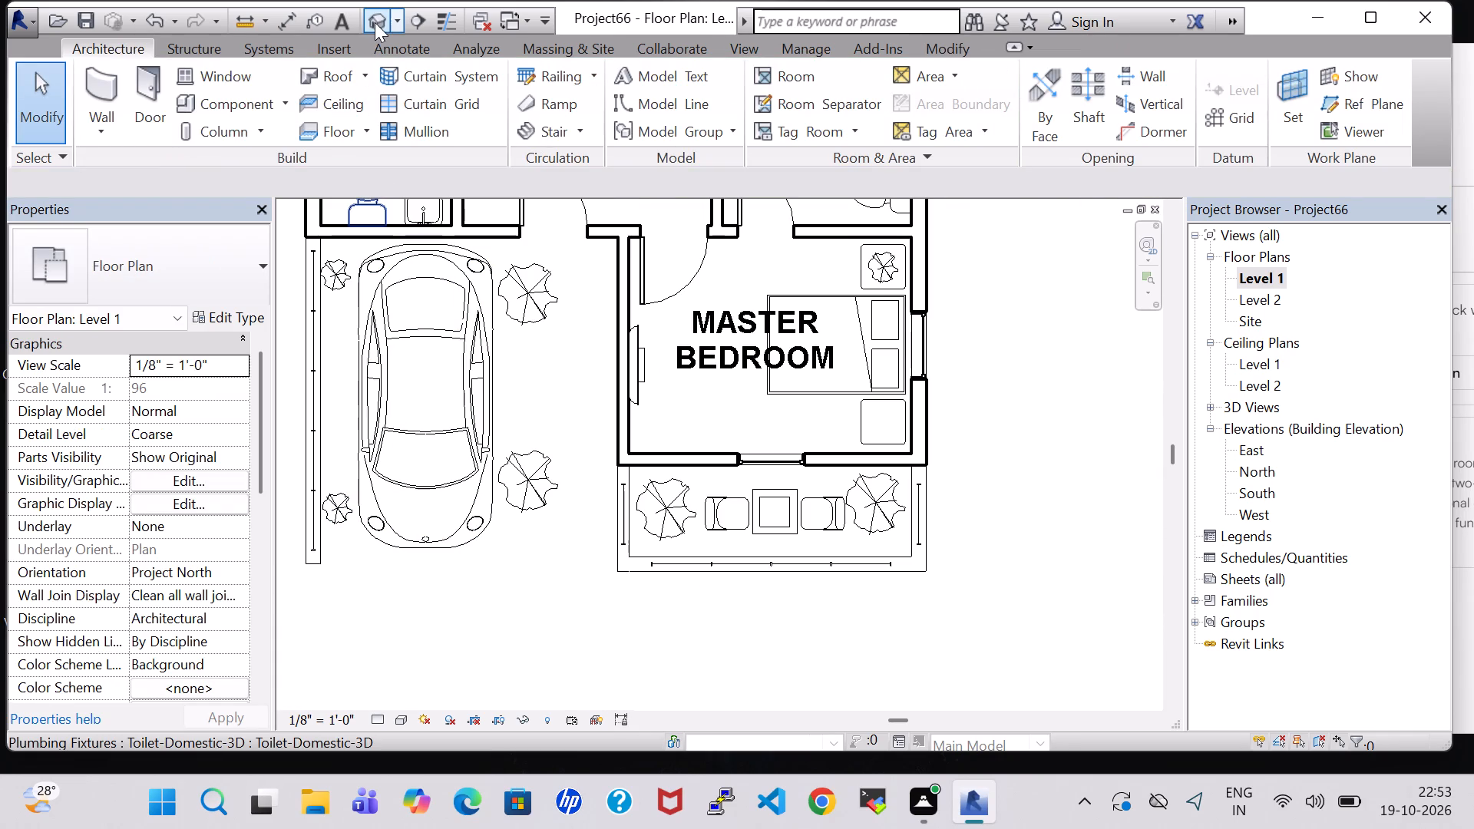
Inspect the plants around the car and on the porch in the 3D view, and return to the Level 1 plan.
left_click(375, 22)
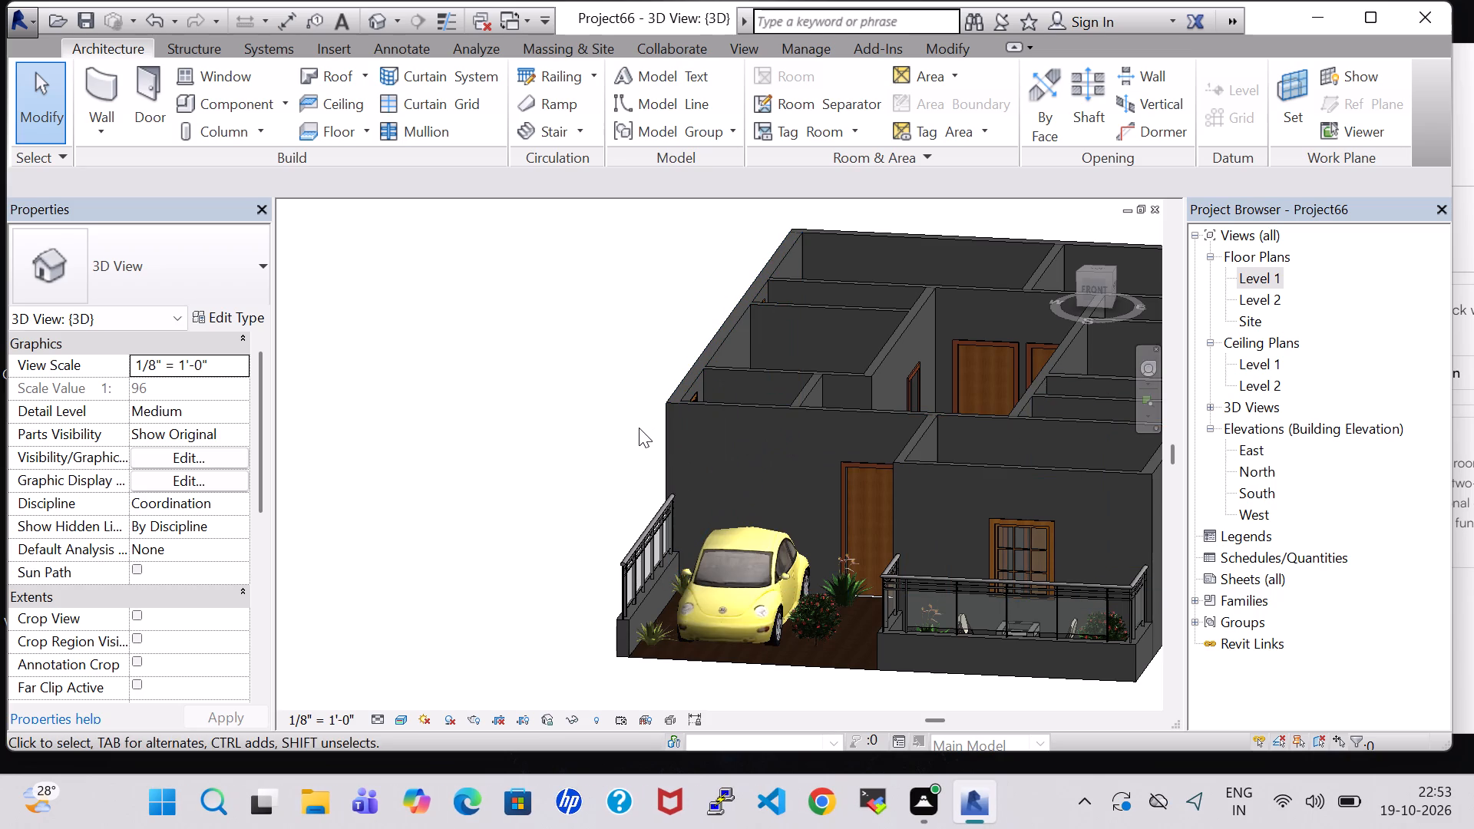
middle_click_drag(639, 428, 665, 436)
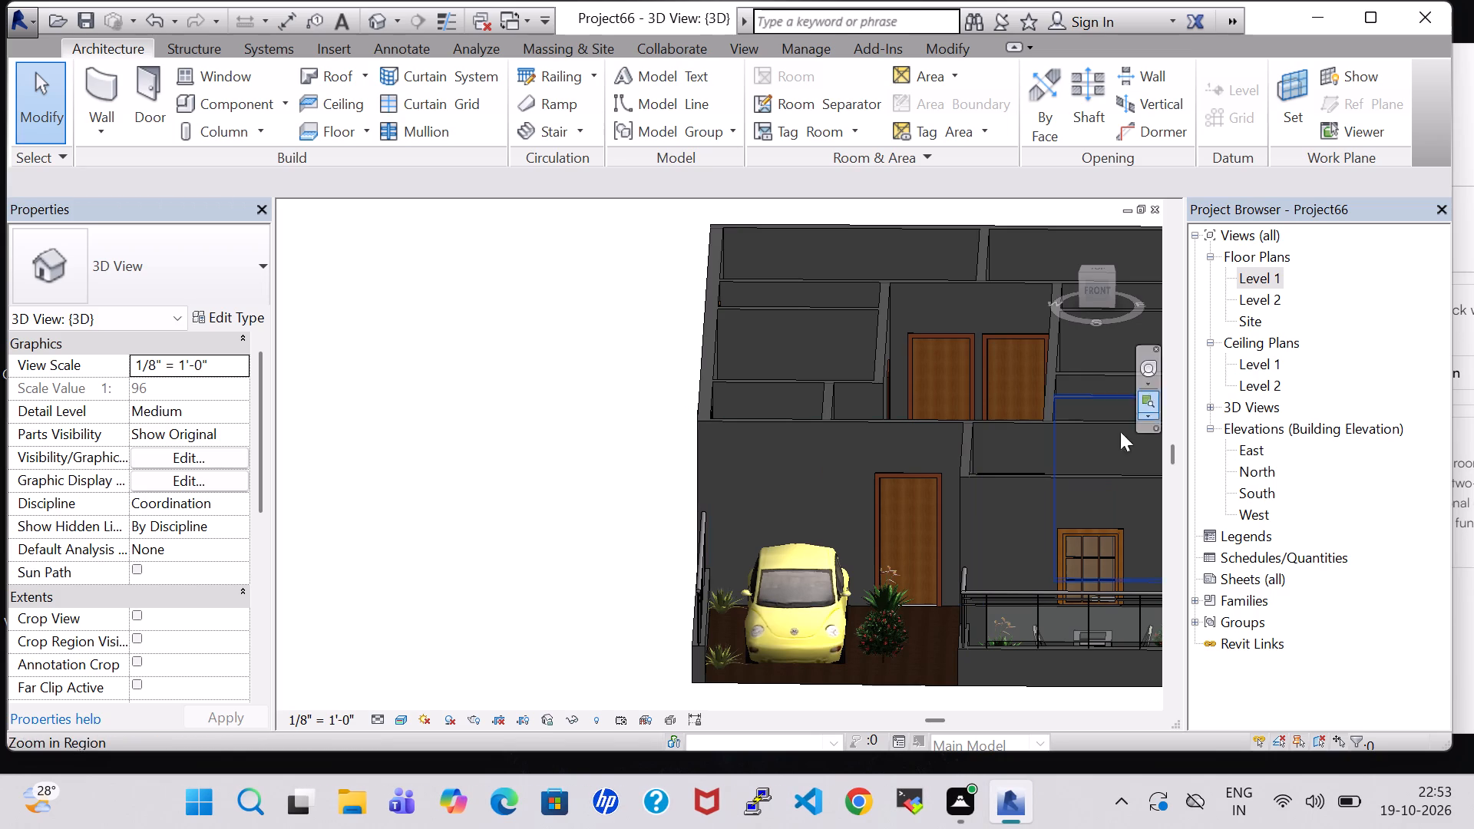
left_click(1150, 724)
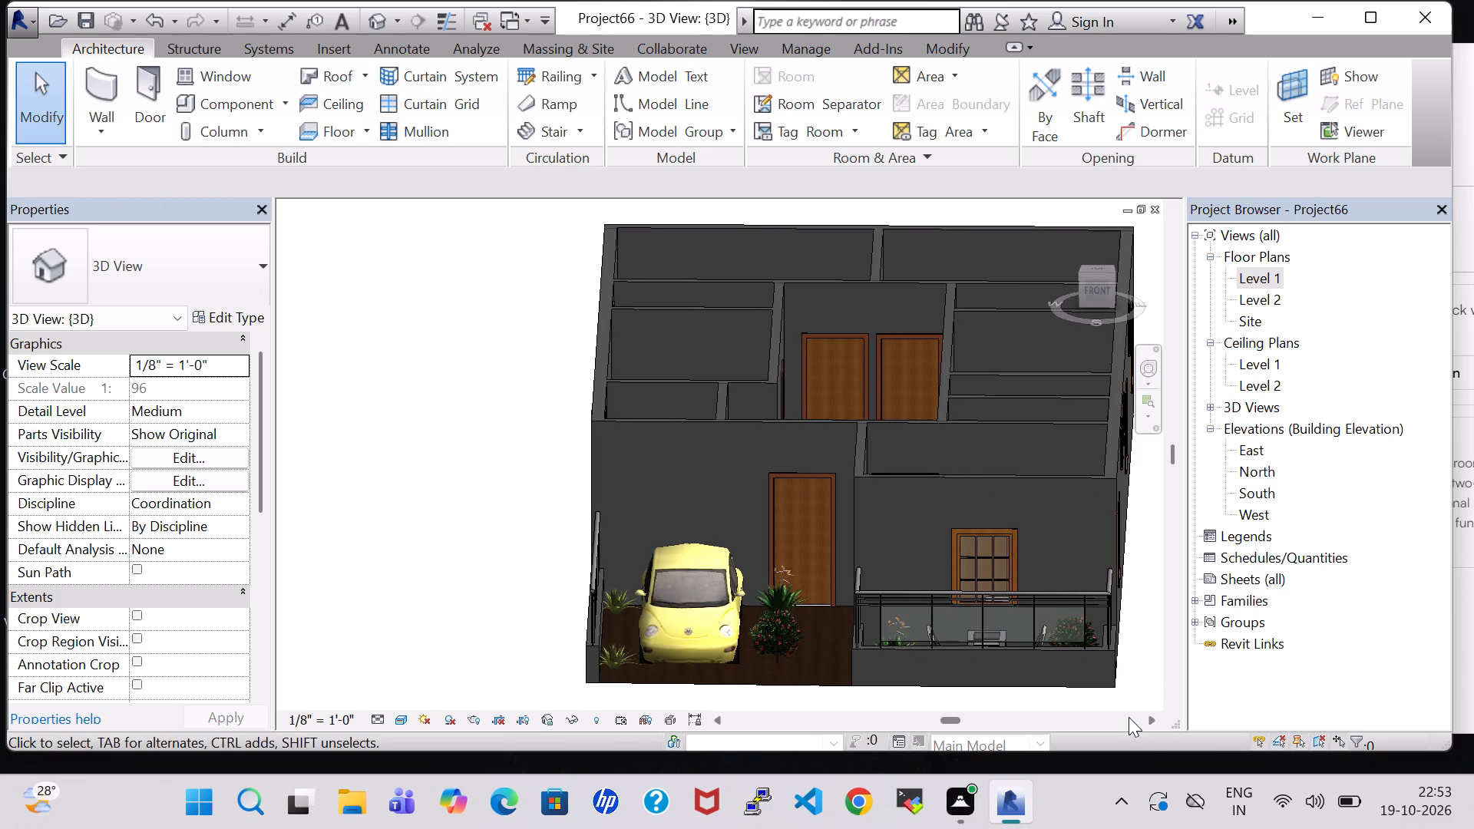
double_click(1269, 279)
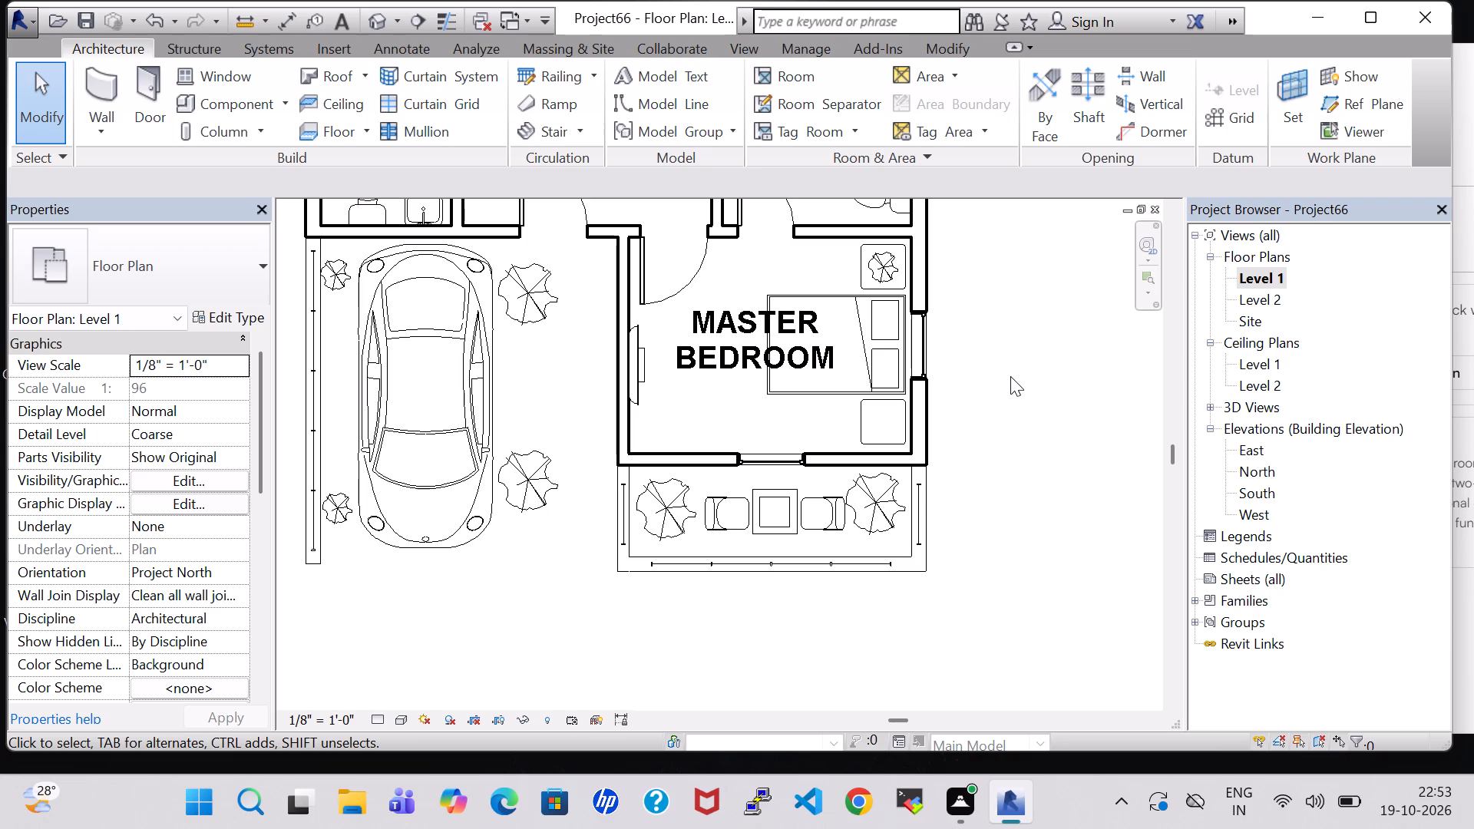
Load the Table-Rectangular family and place a 72" x 30" table lengthwise against the master bedroom's west wall, at the TV.
left_click(252, 100)
left_click(939, 93)
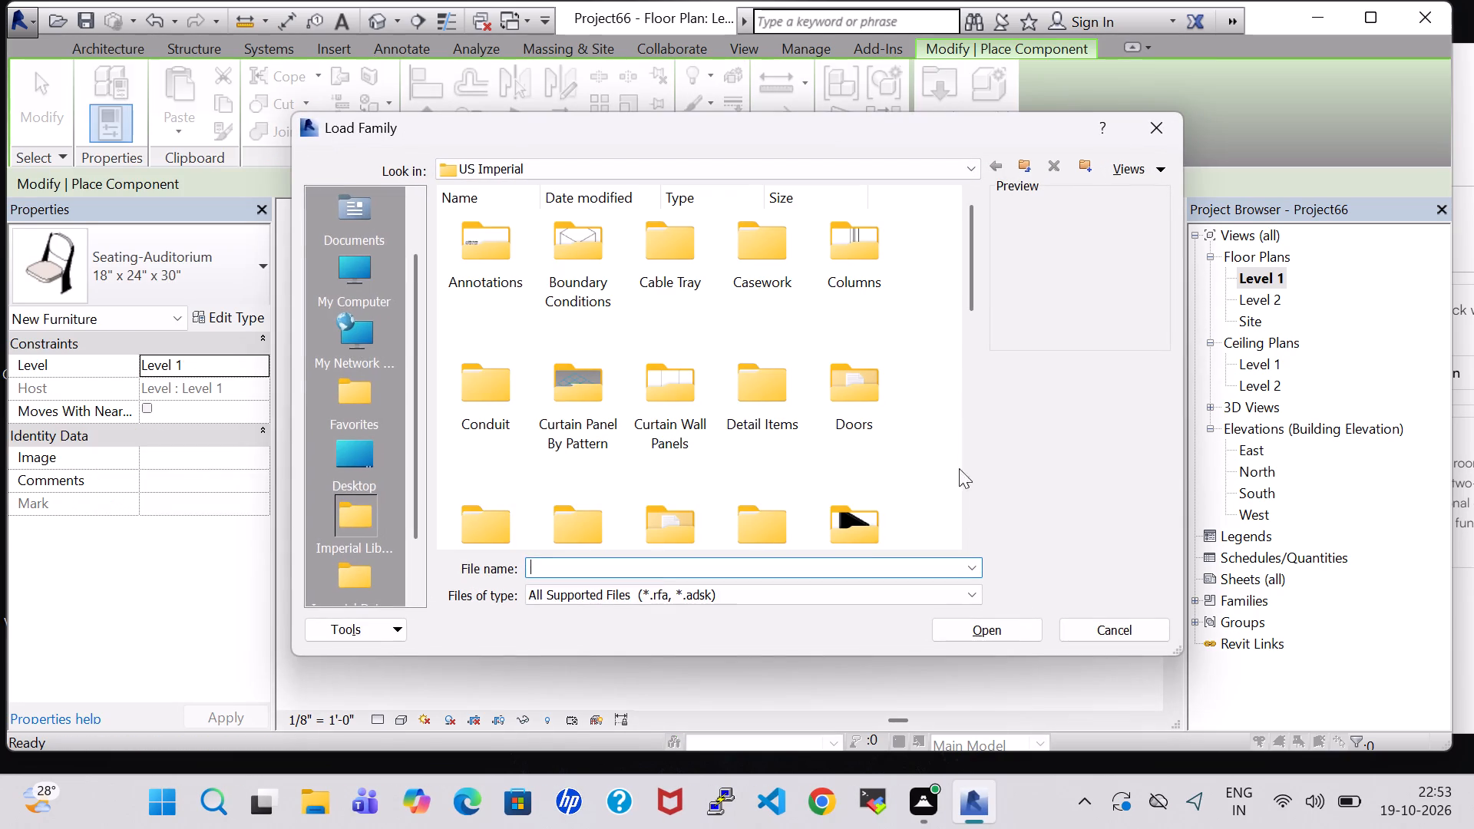
double_click(860, 521)
double_click(752, 249)
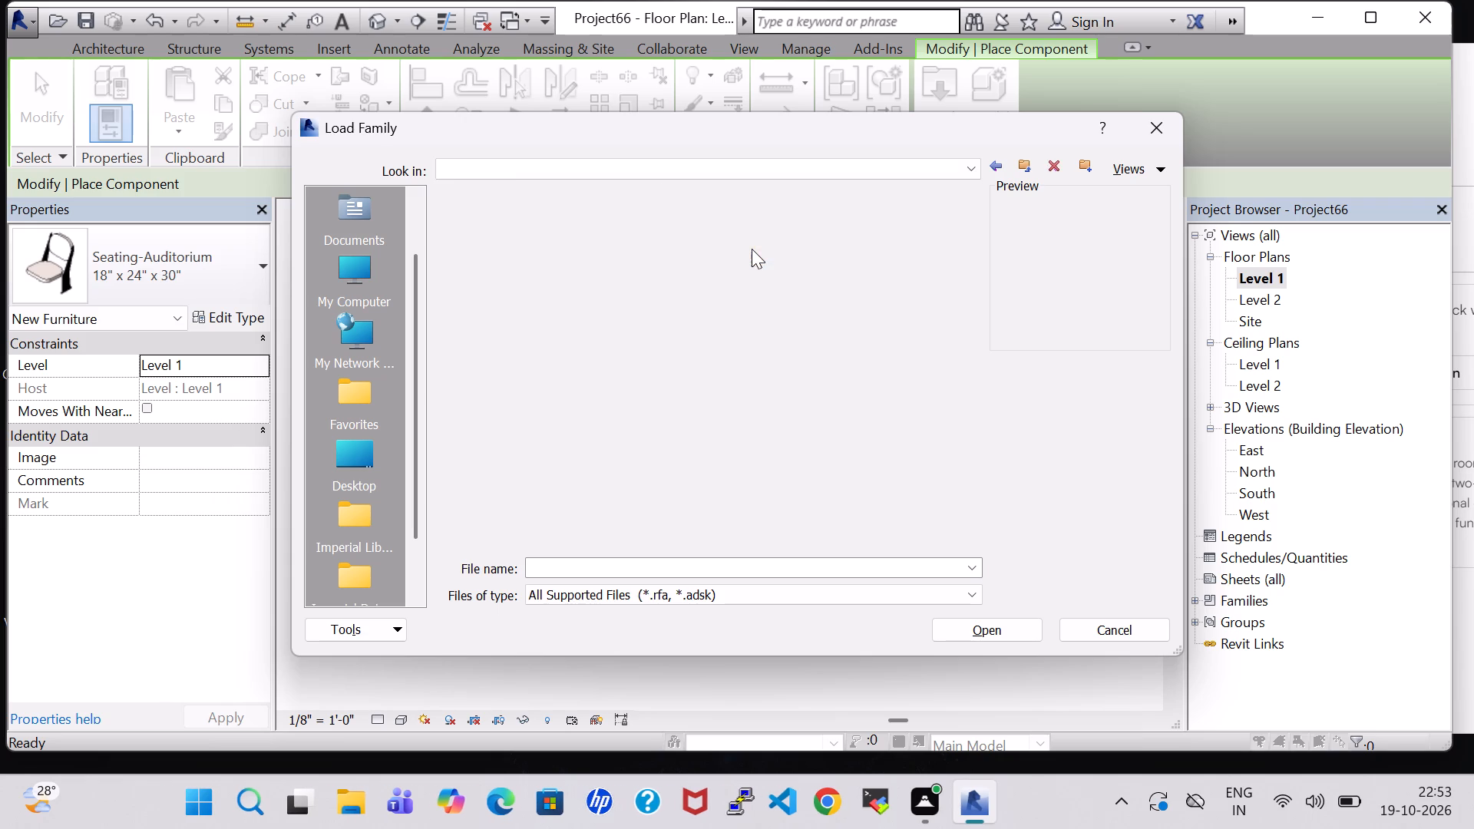
left_click(817, 383)
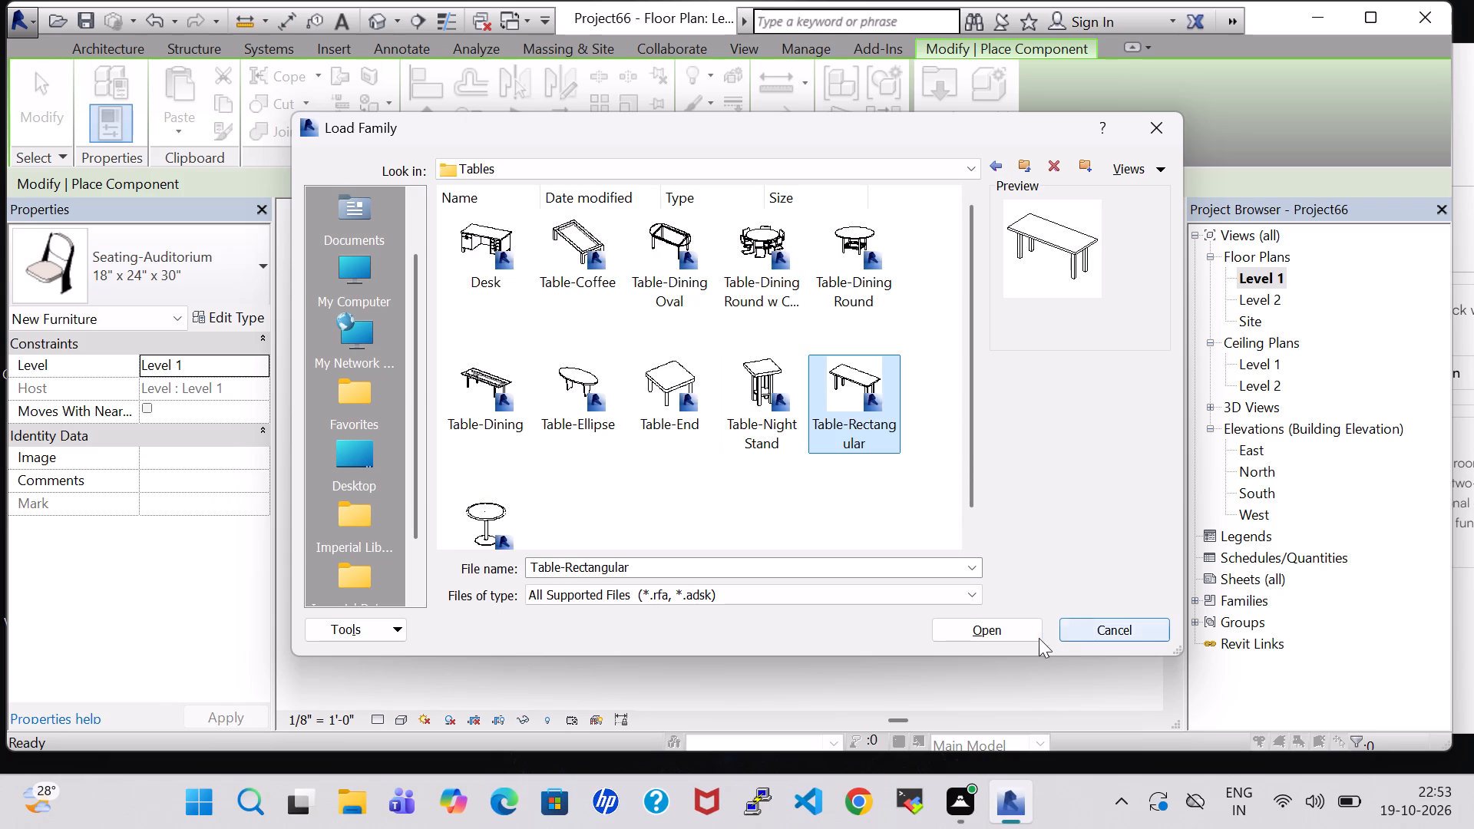
left_click(1025, 636)
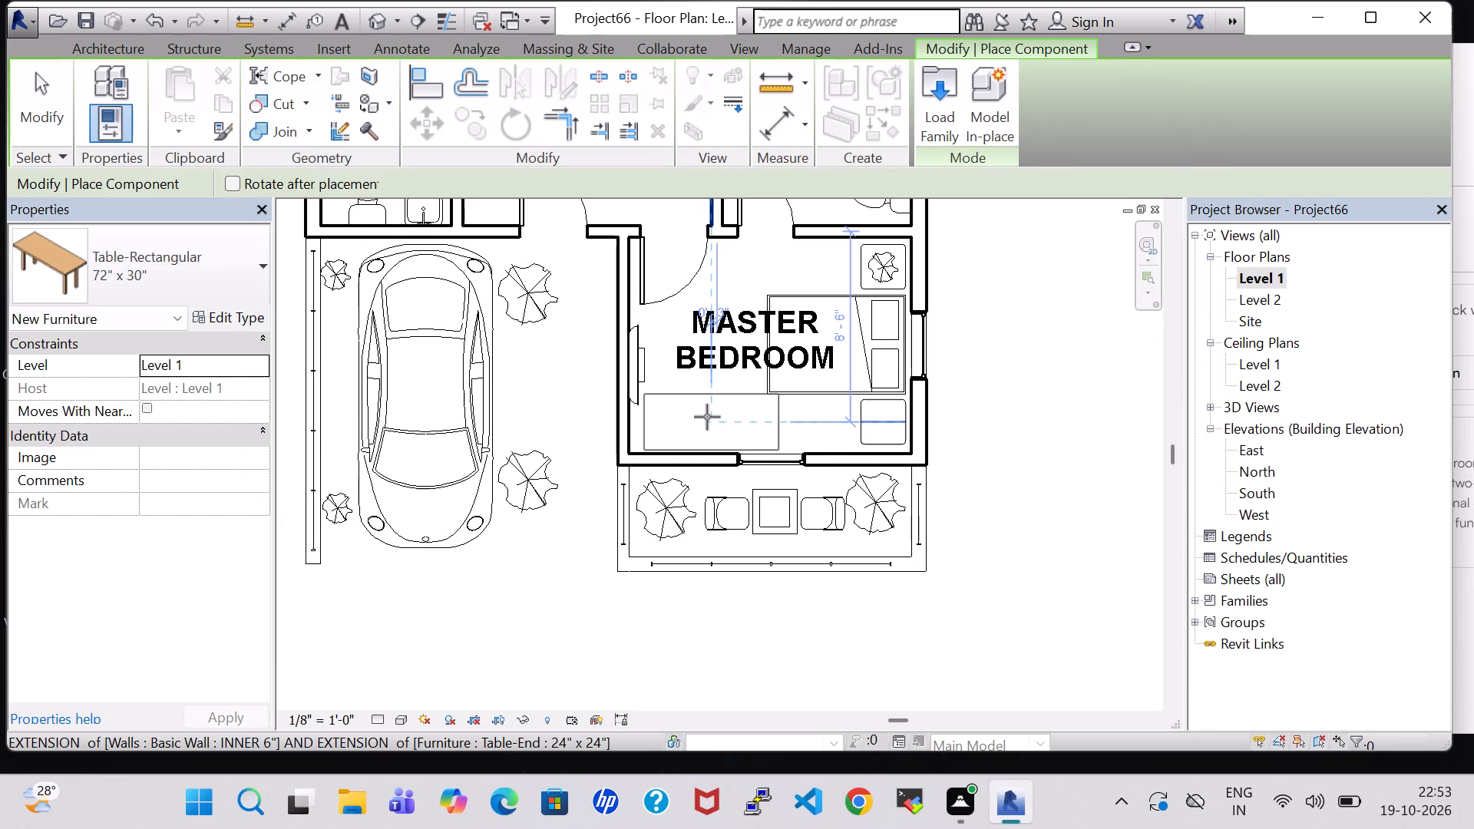
key("space")
key("space")
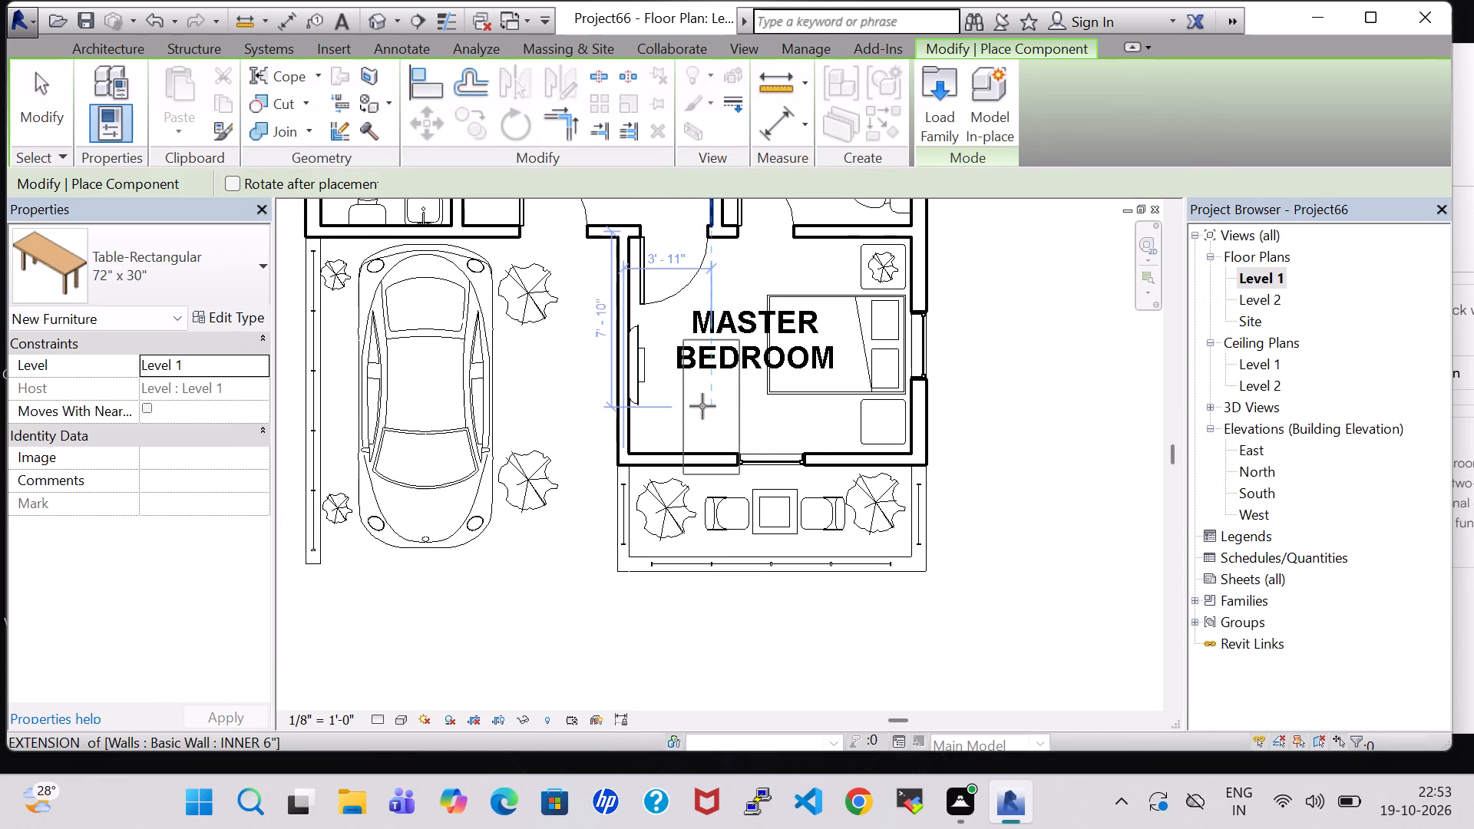
left_click(657, 378)
key("Escape")
key("Escape")
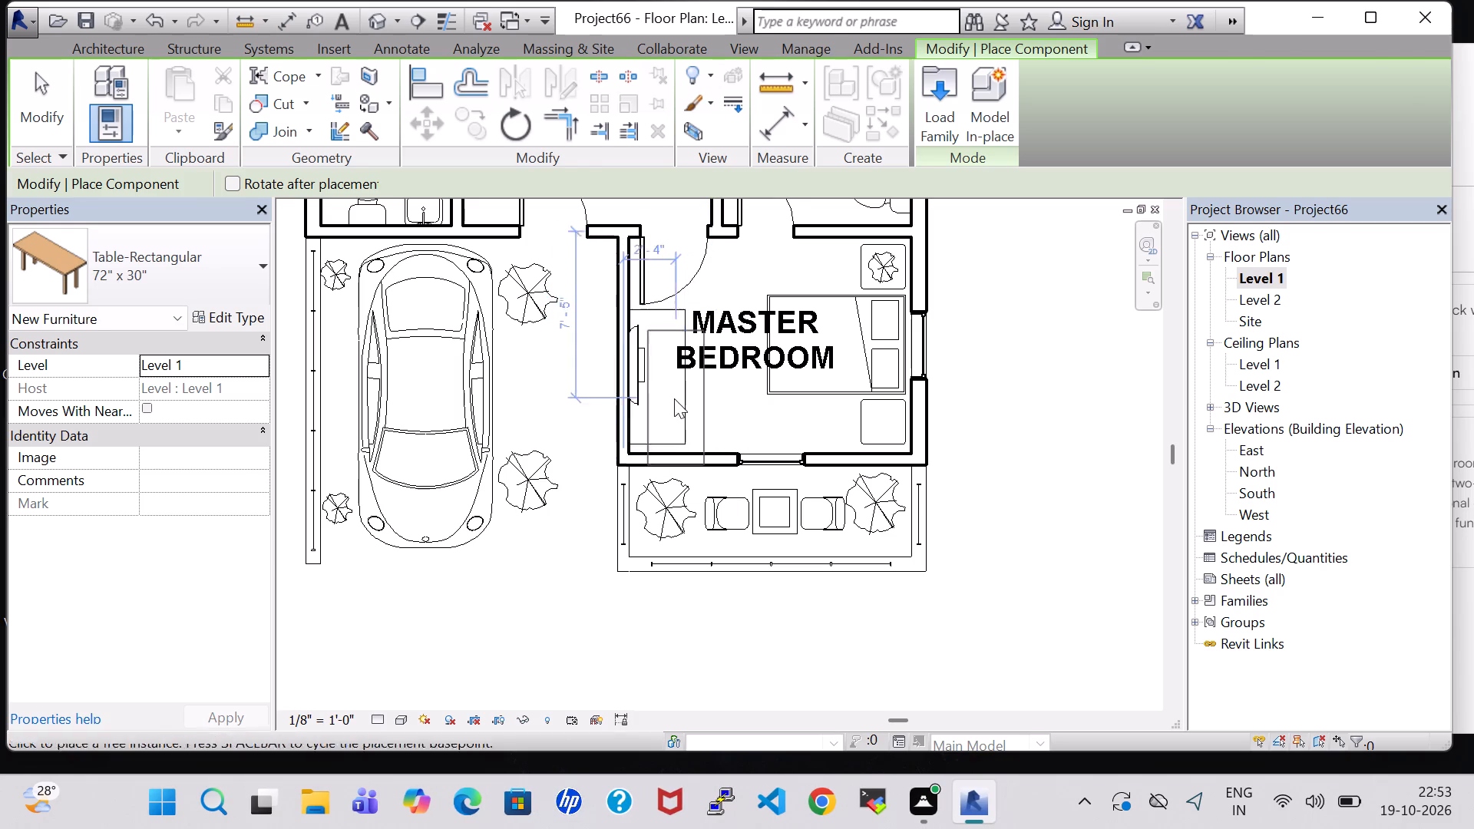
Check the height of the master bedroom's rectangular table in its type properties.
left_click(683, 401)
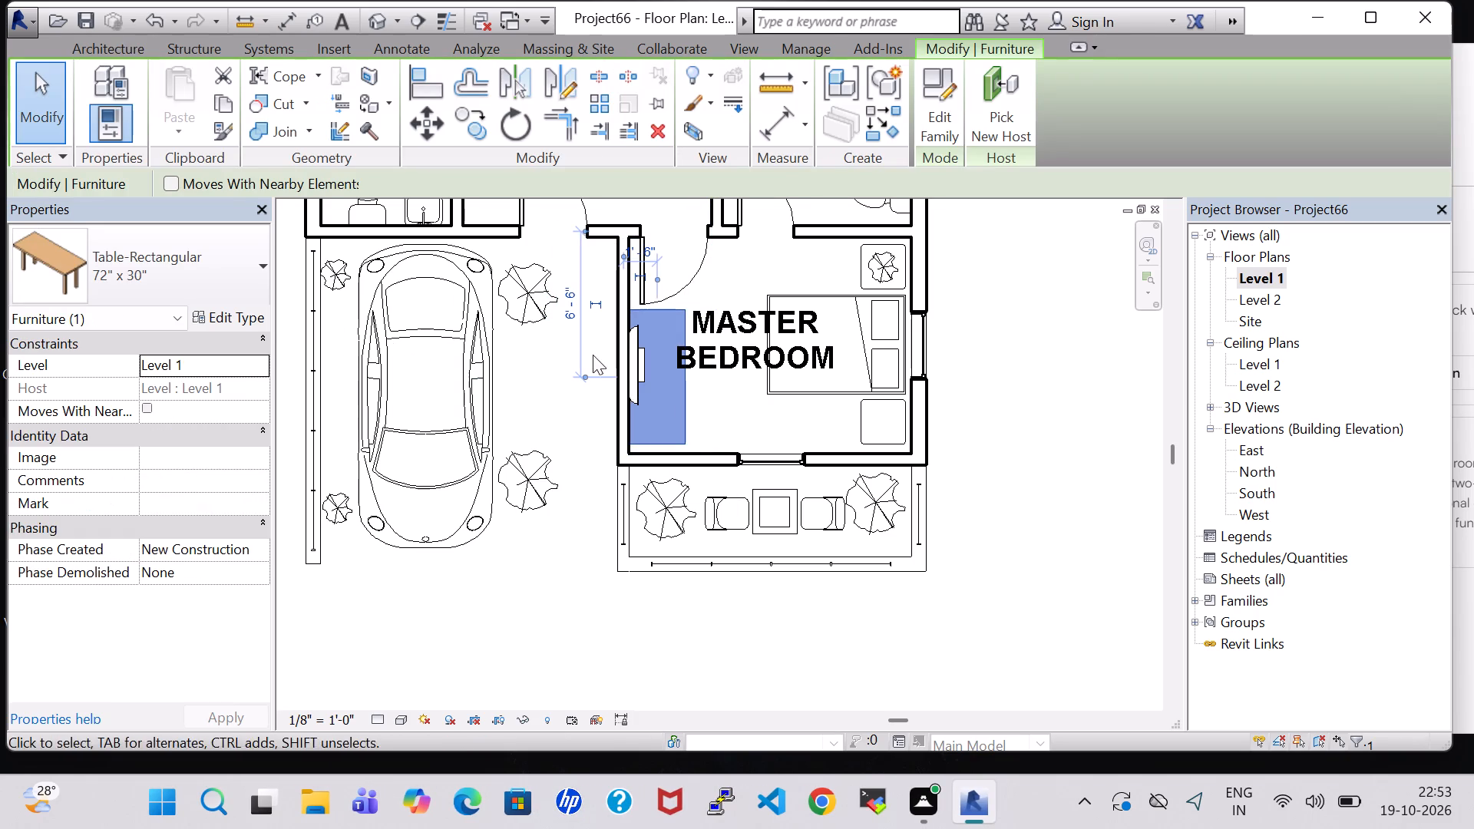
left_click(222, 316)
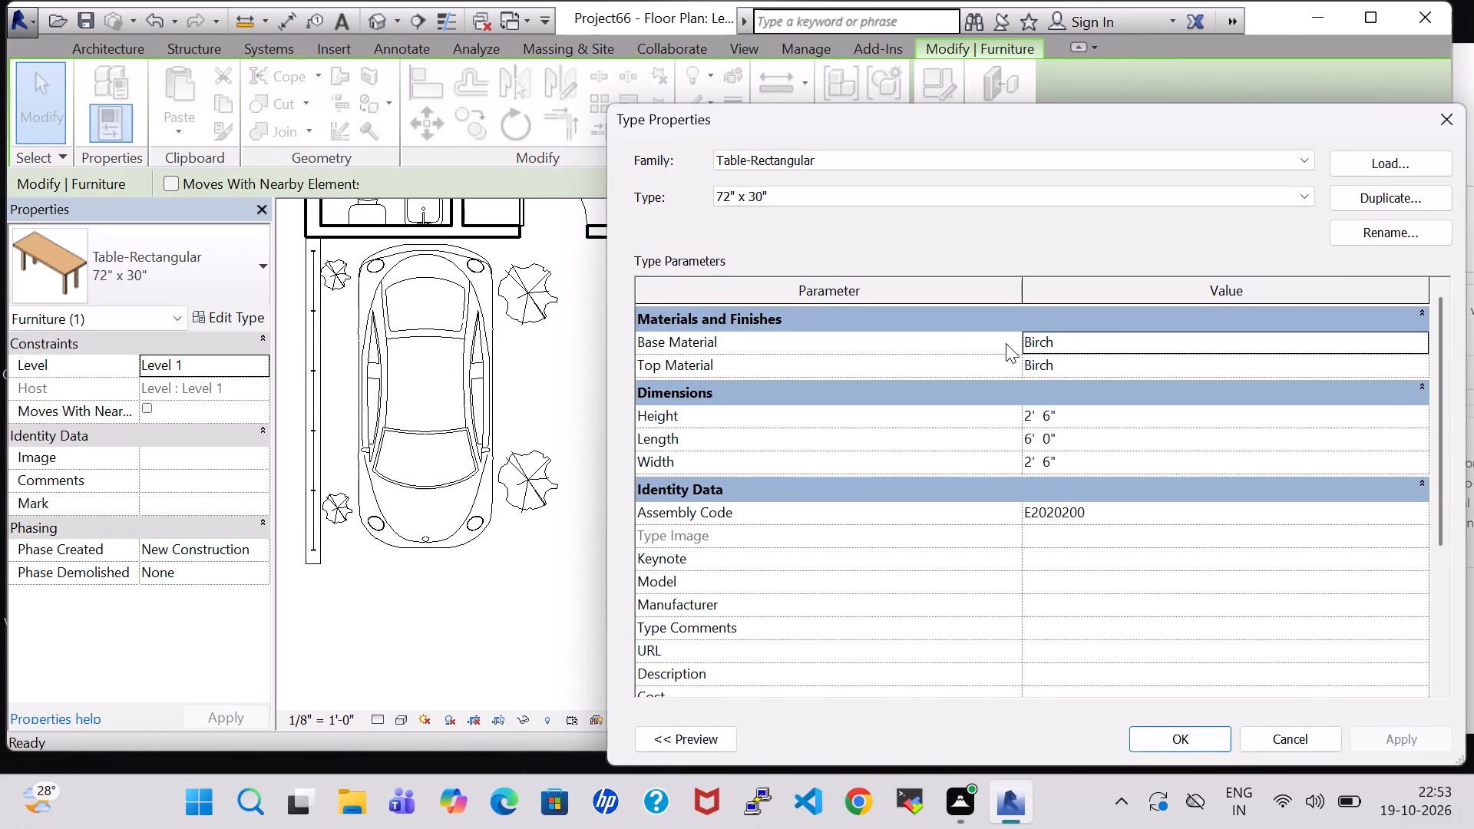
left_click(1445, 119)
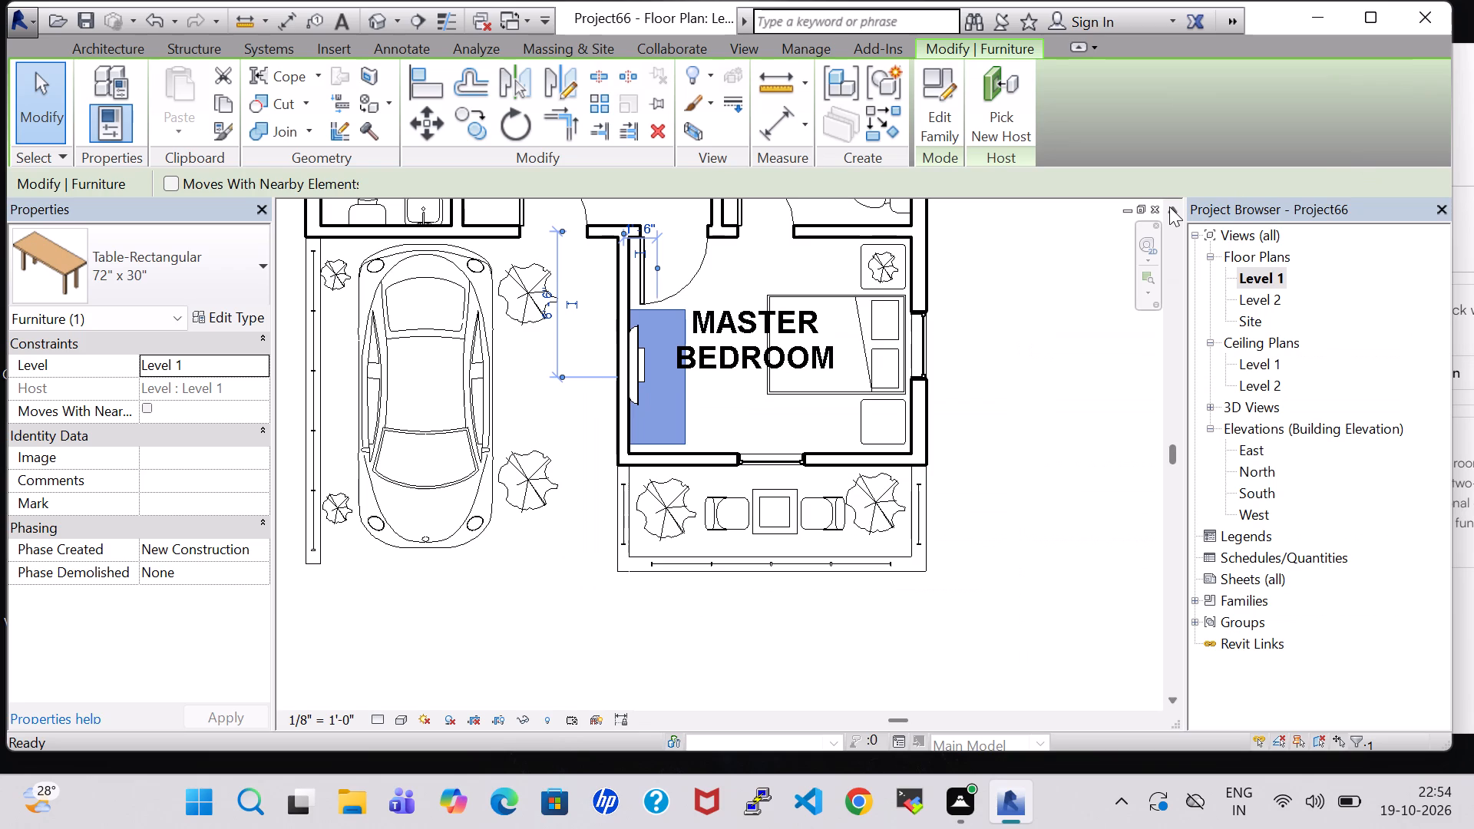
key("Escape")
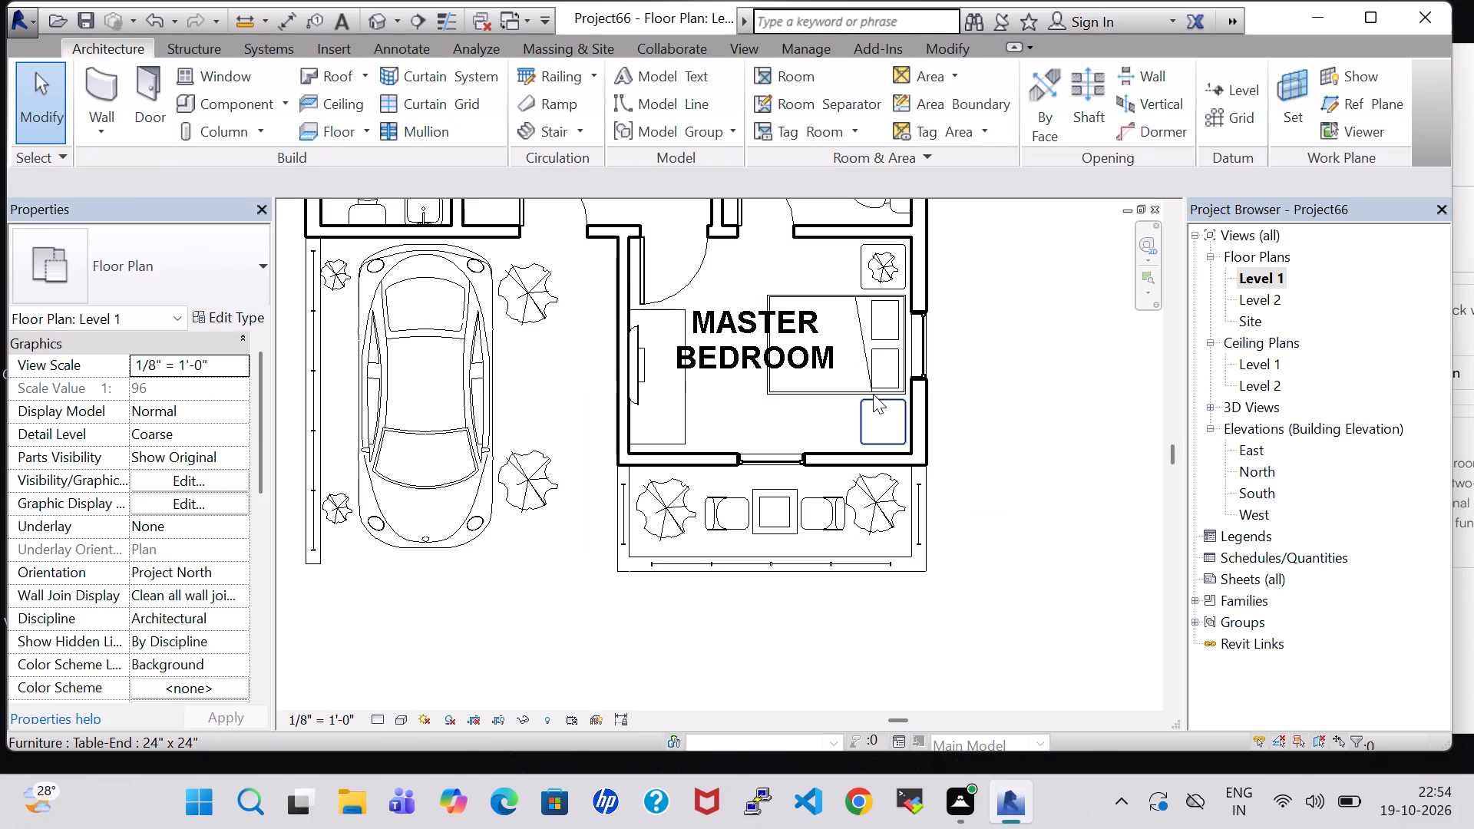
Place an Agave - 1.5' plant matching the bedside one near the southern end of the master bedroom's rectangular table.
left_click(882, 266)
right_click(882, 266)
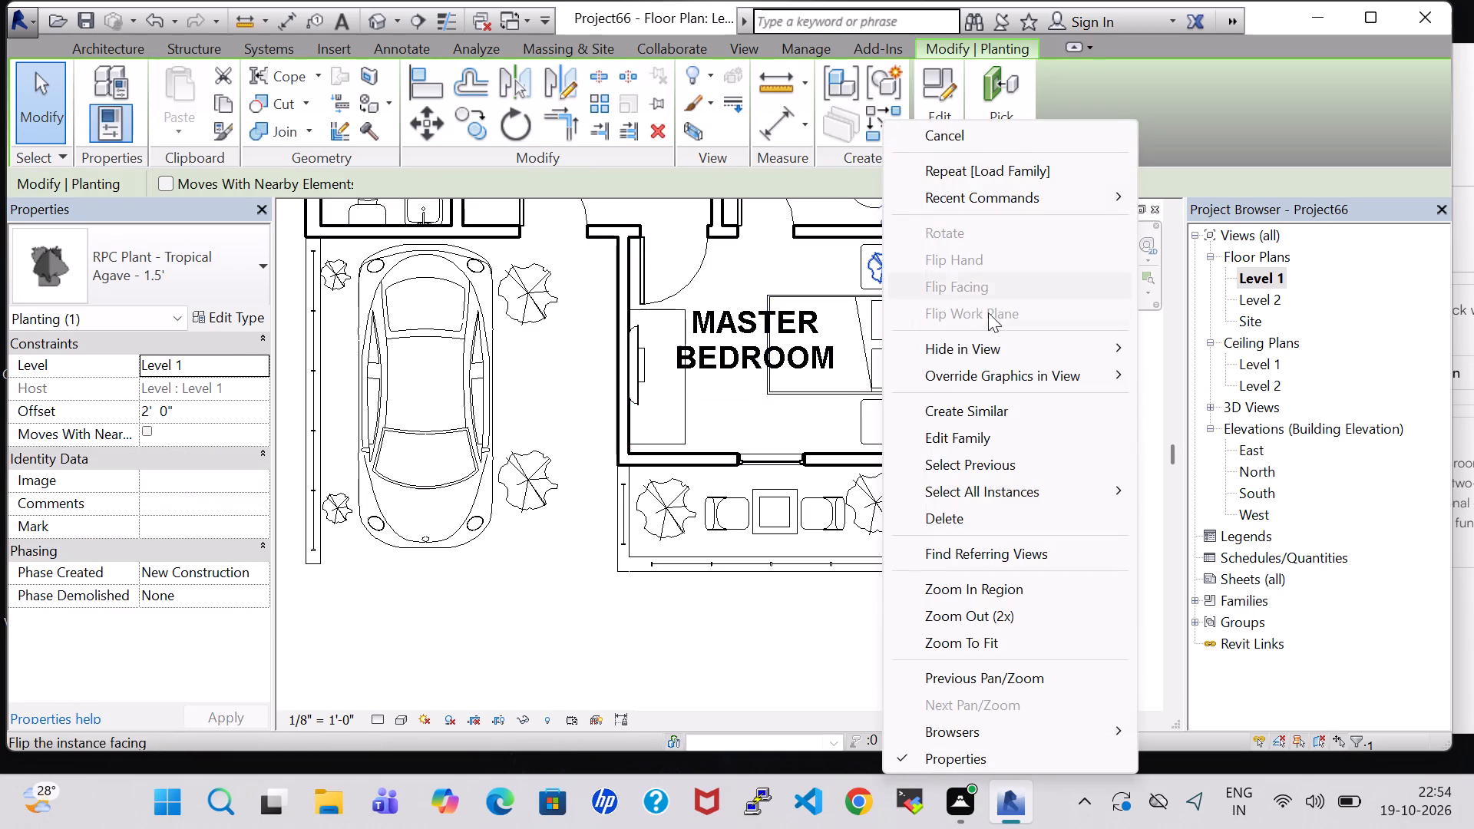
left_click(1000, 405)
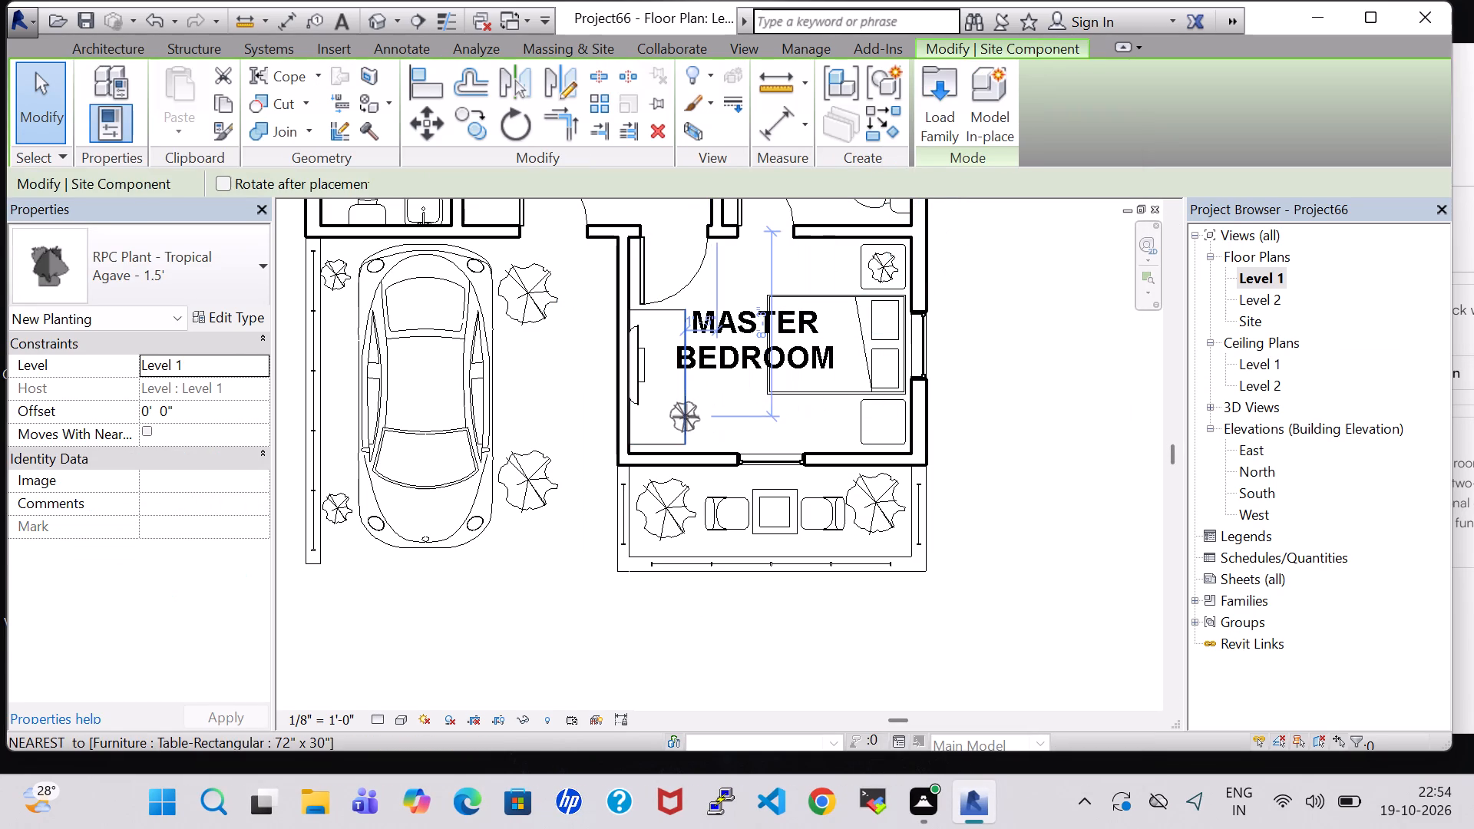
left_click(686, 417)
key("Escape")
key("Escape")
Set the offset of the plant at the rectangular table to 2' 6".
left_click(699, 421)
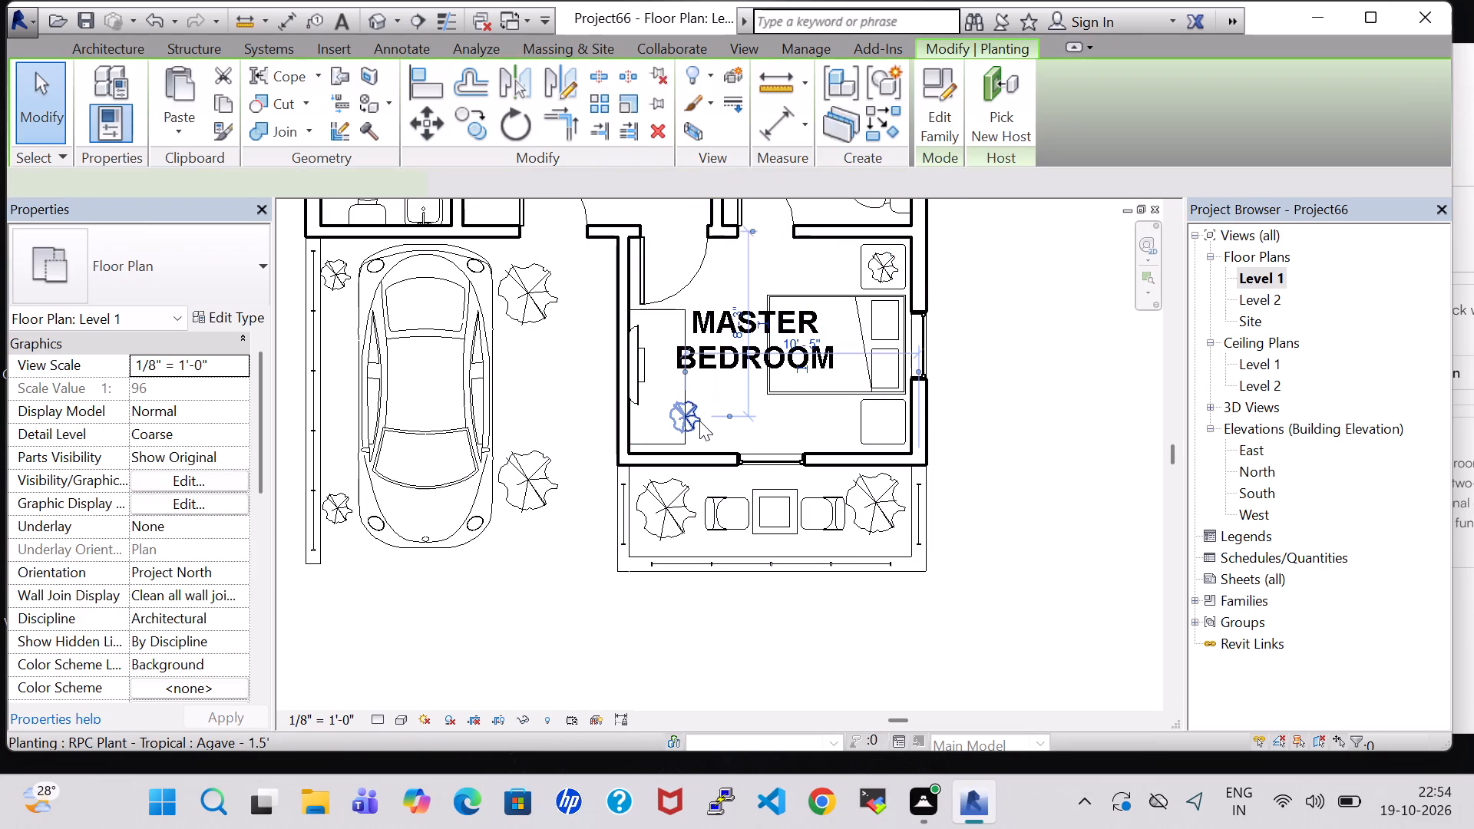
double_click(147, 409)
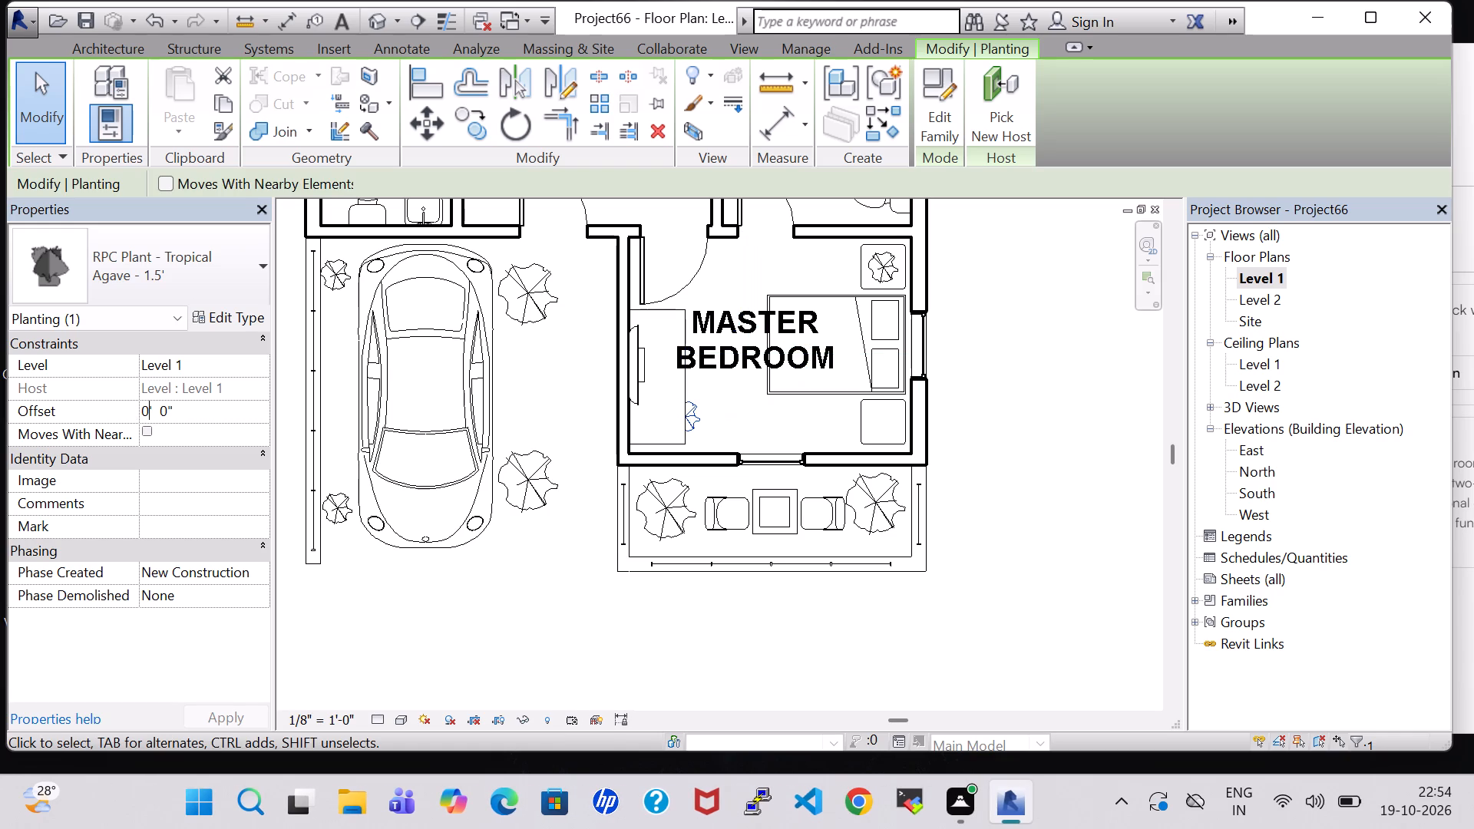
key("BackSpace")
key("2")
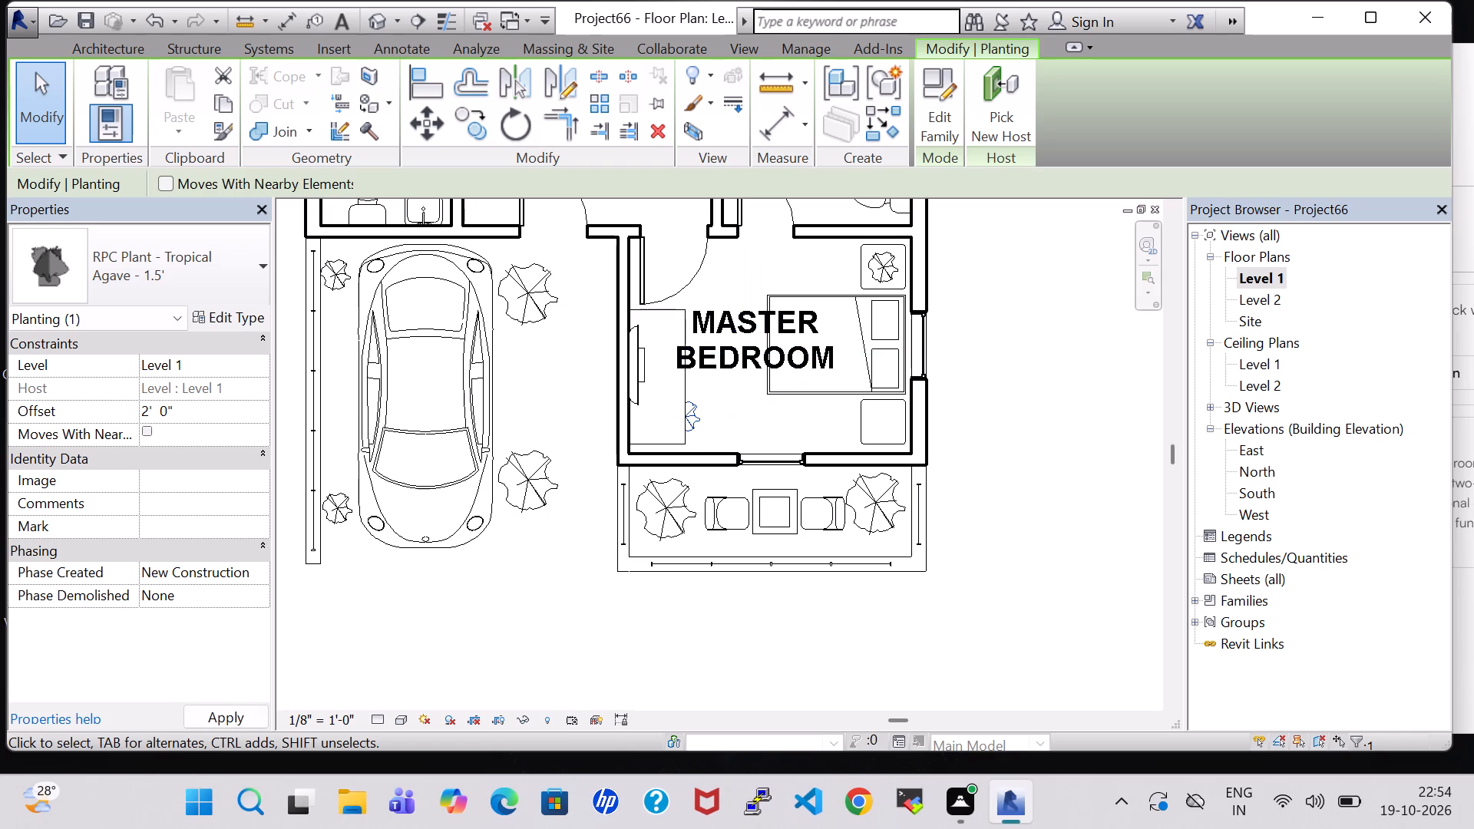
left_click(168, 412)
key("BackSpace")
key("6")
left_click(244, 718)
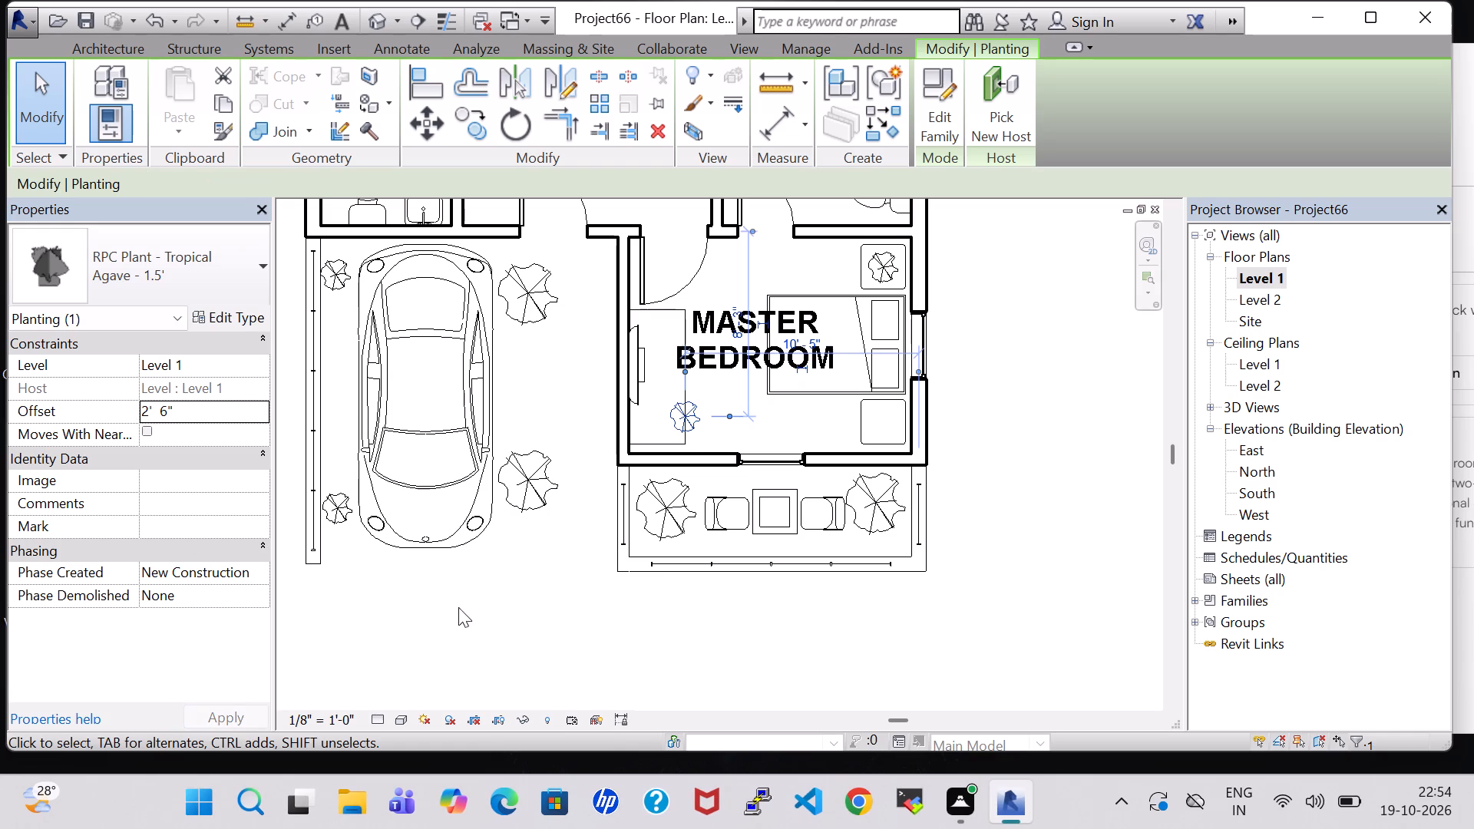
Nudge the plant west and slightly south so it sits centred on the southern end of the rectangular table.
key("Left")
key("Left")
key("Left")
key("Left")
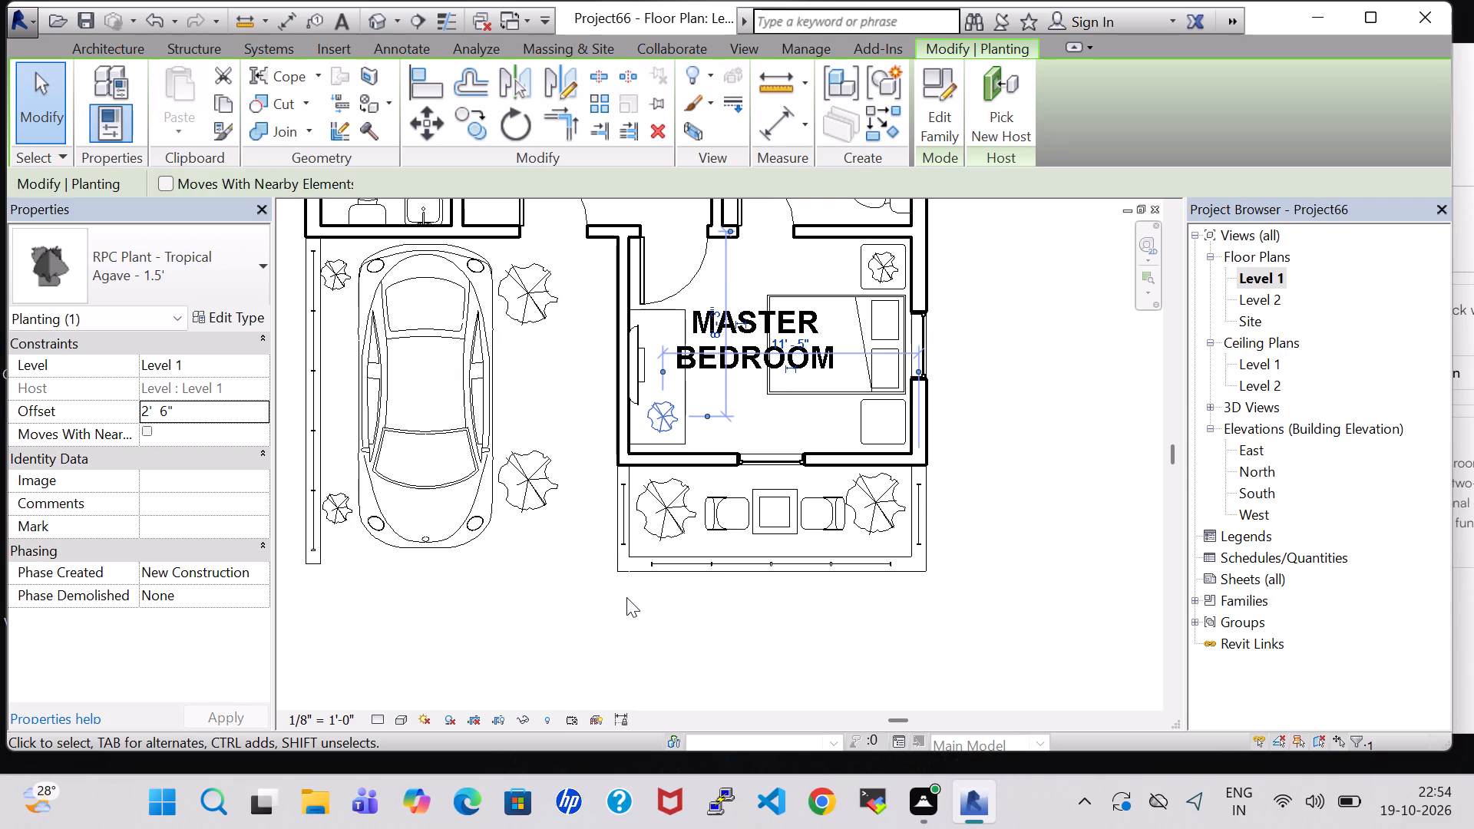
key("Down")
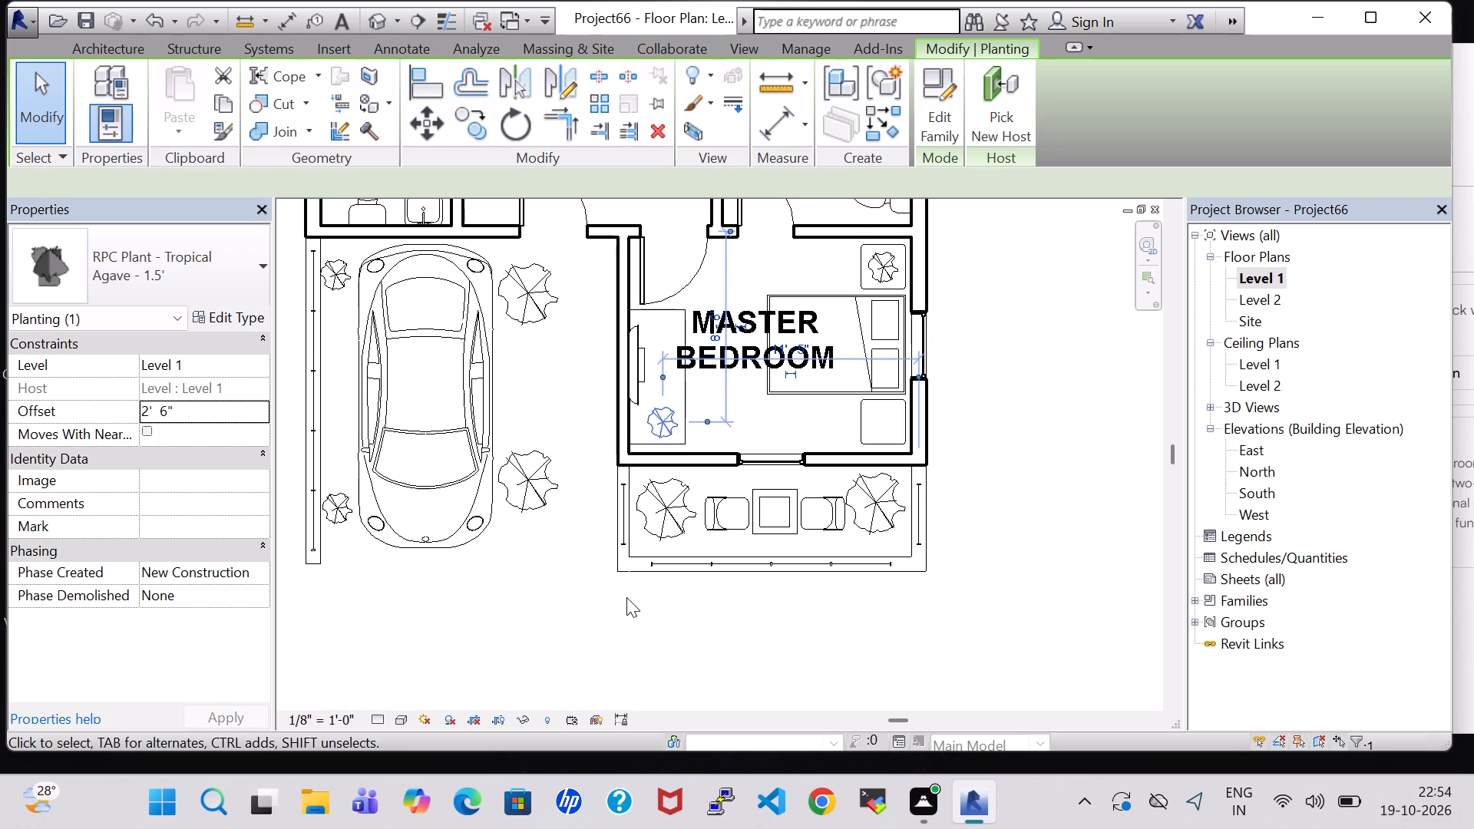
key("Down")
key("Left")
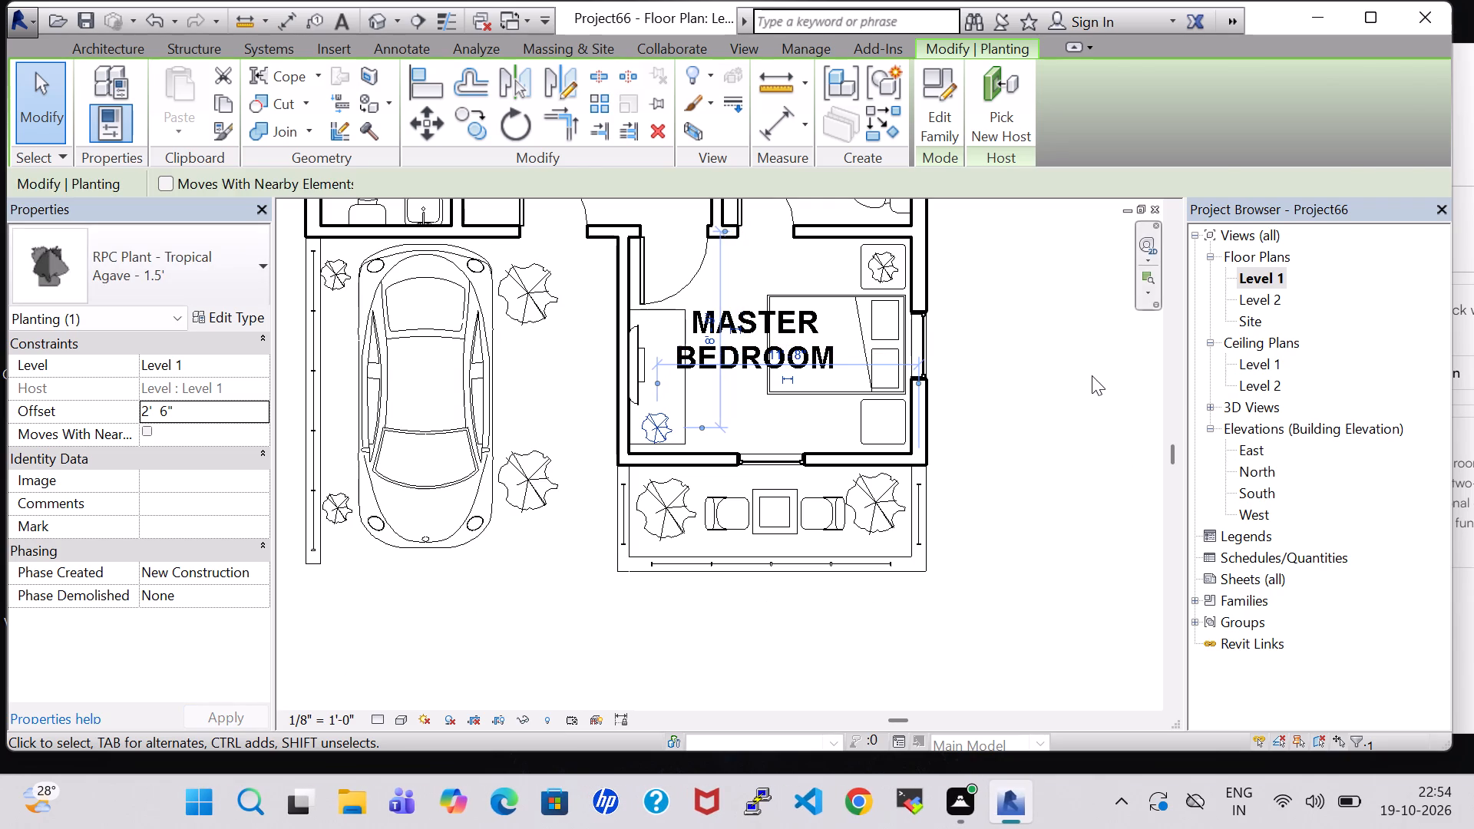
left_click(1080, 373)
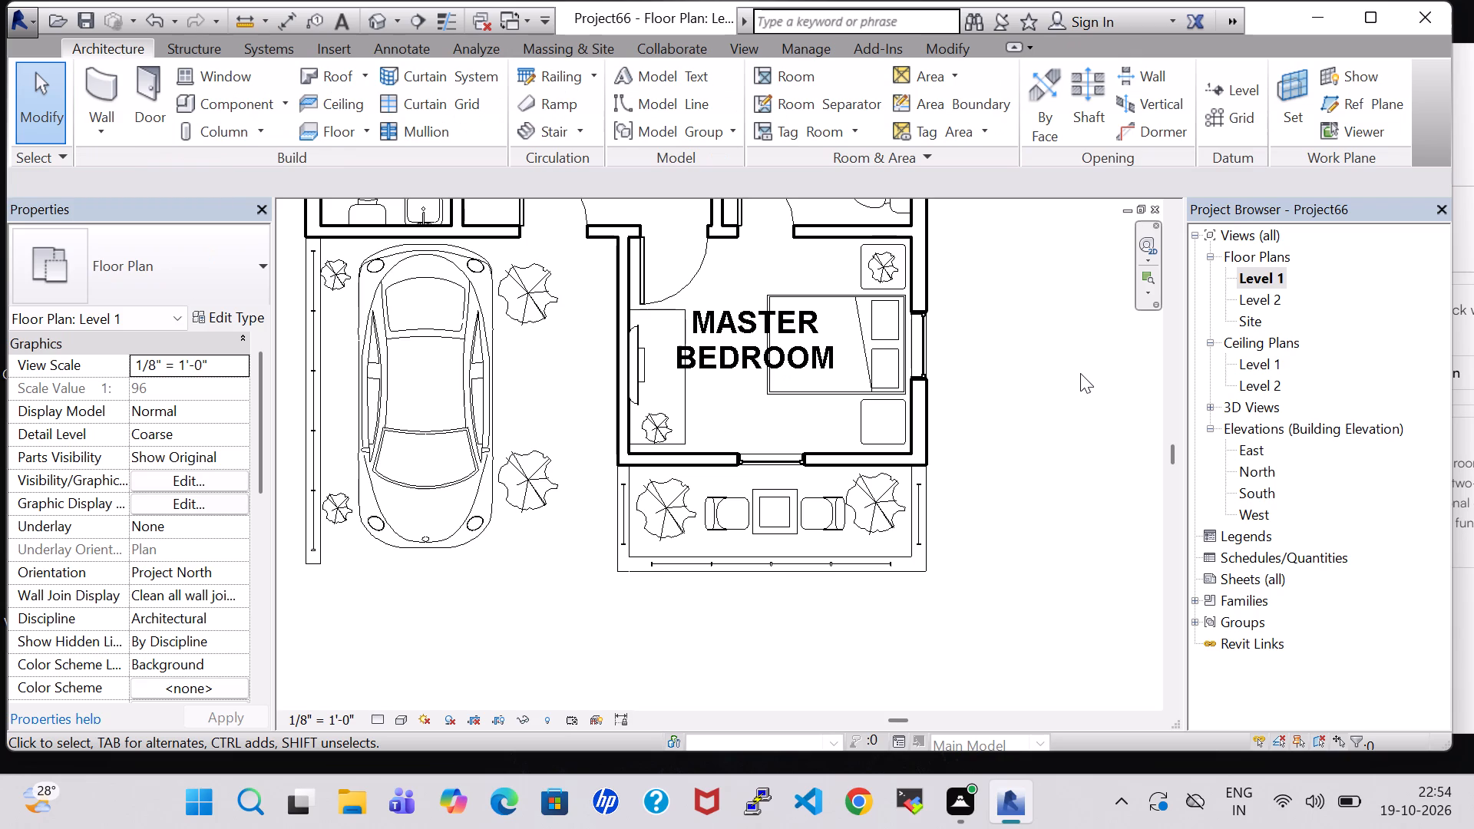
key("Up")
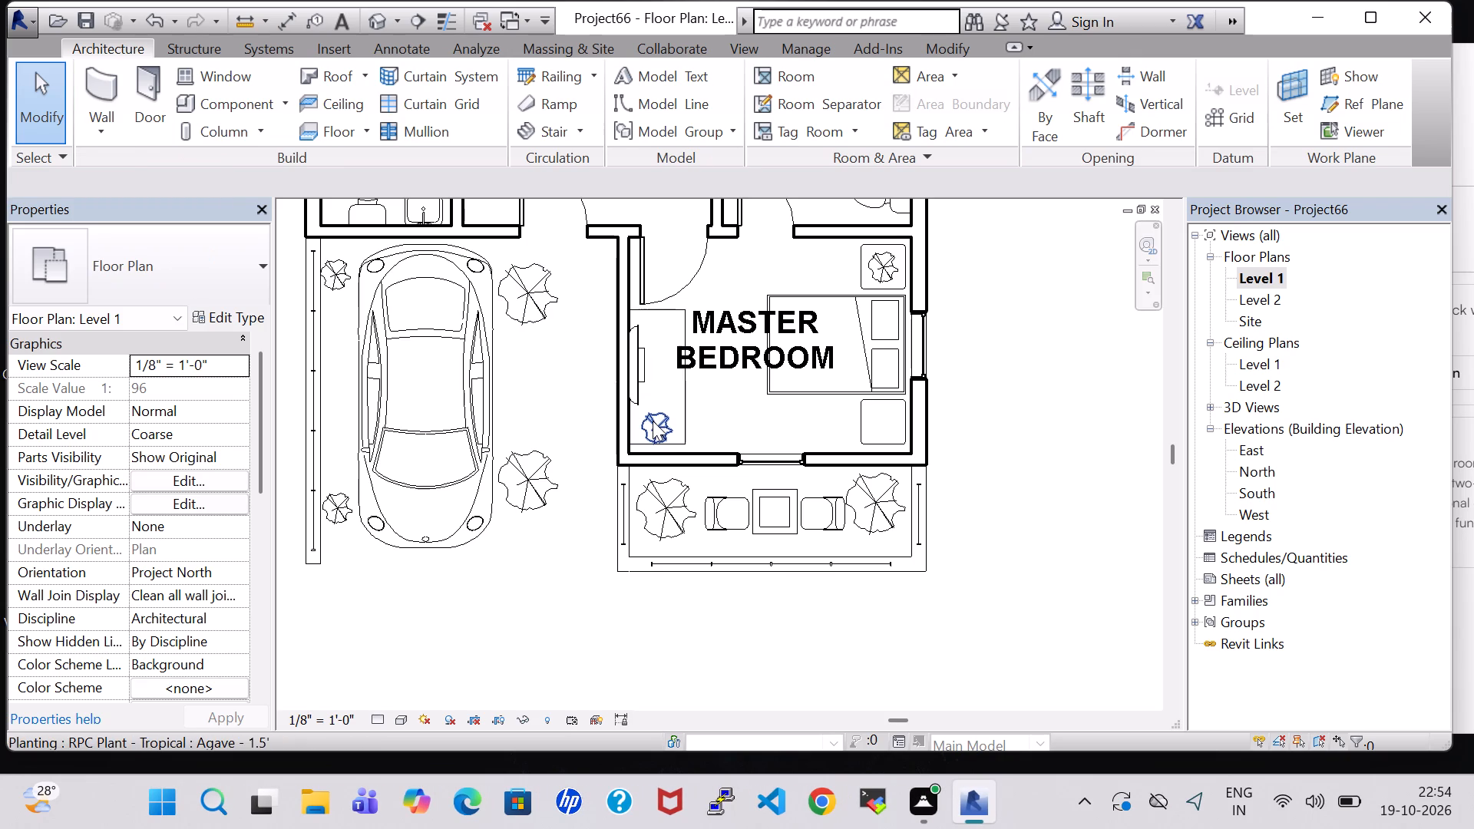
left_click(653, 421)
key("Up")
left_click(1026, 460)
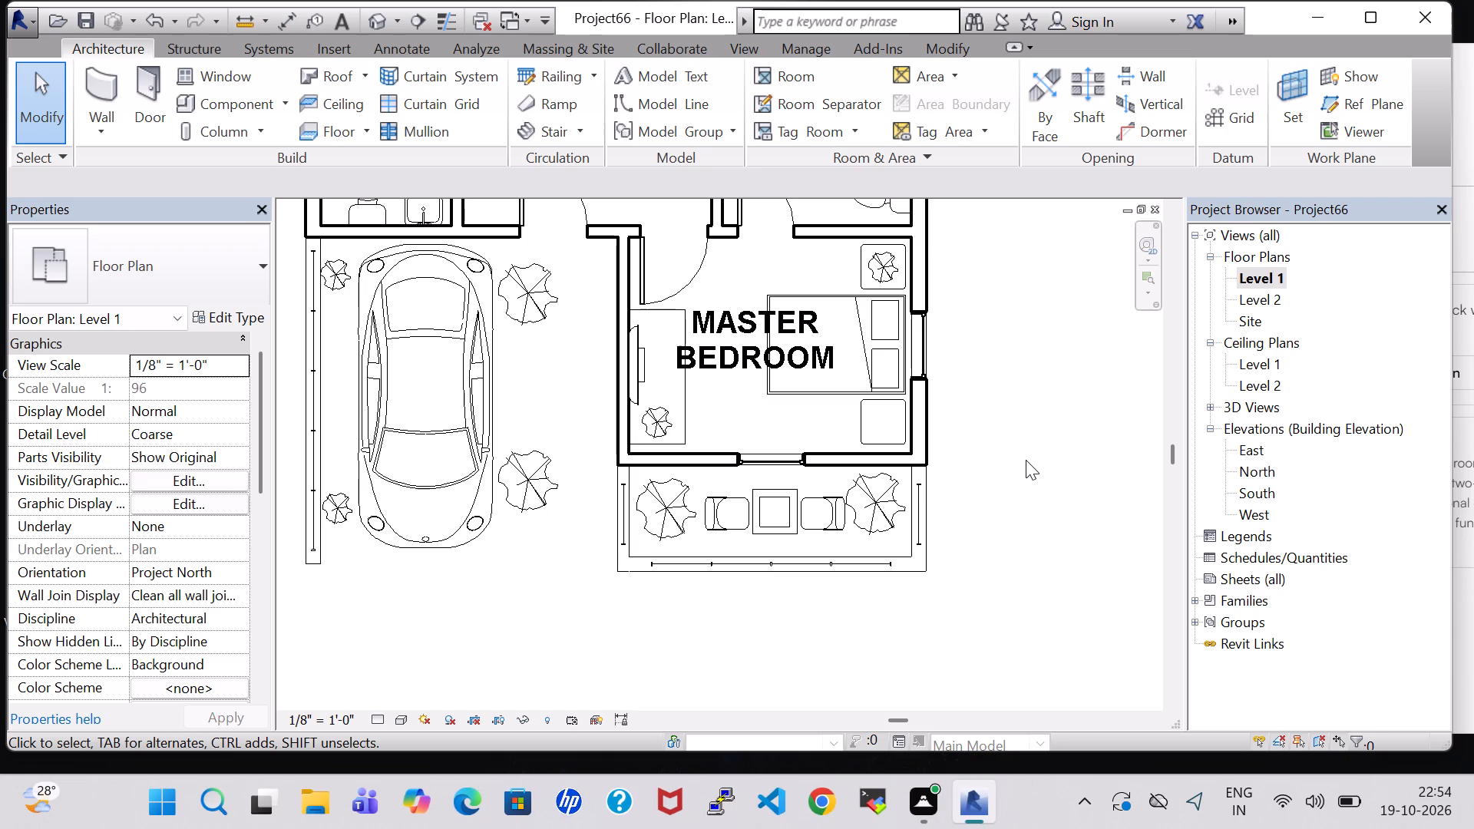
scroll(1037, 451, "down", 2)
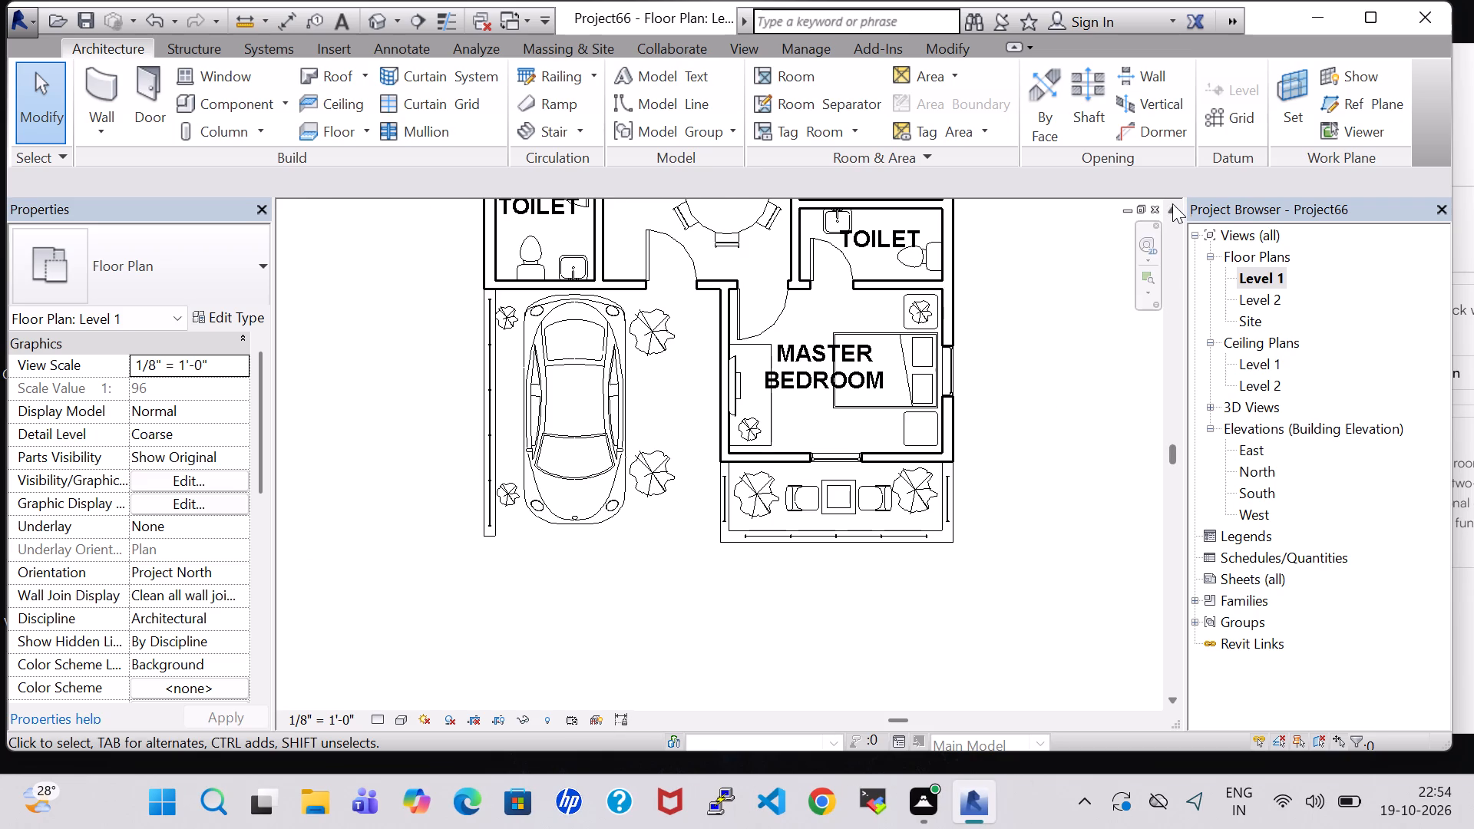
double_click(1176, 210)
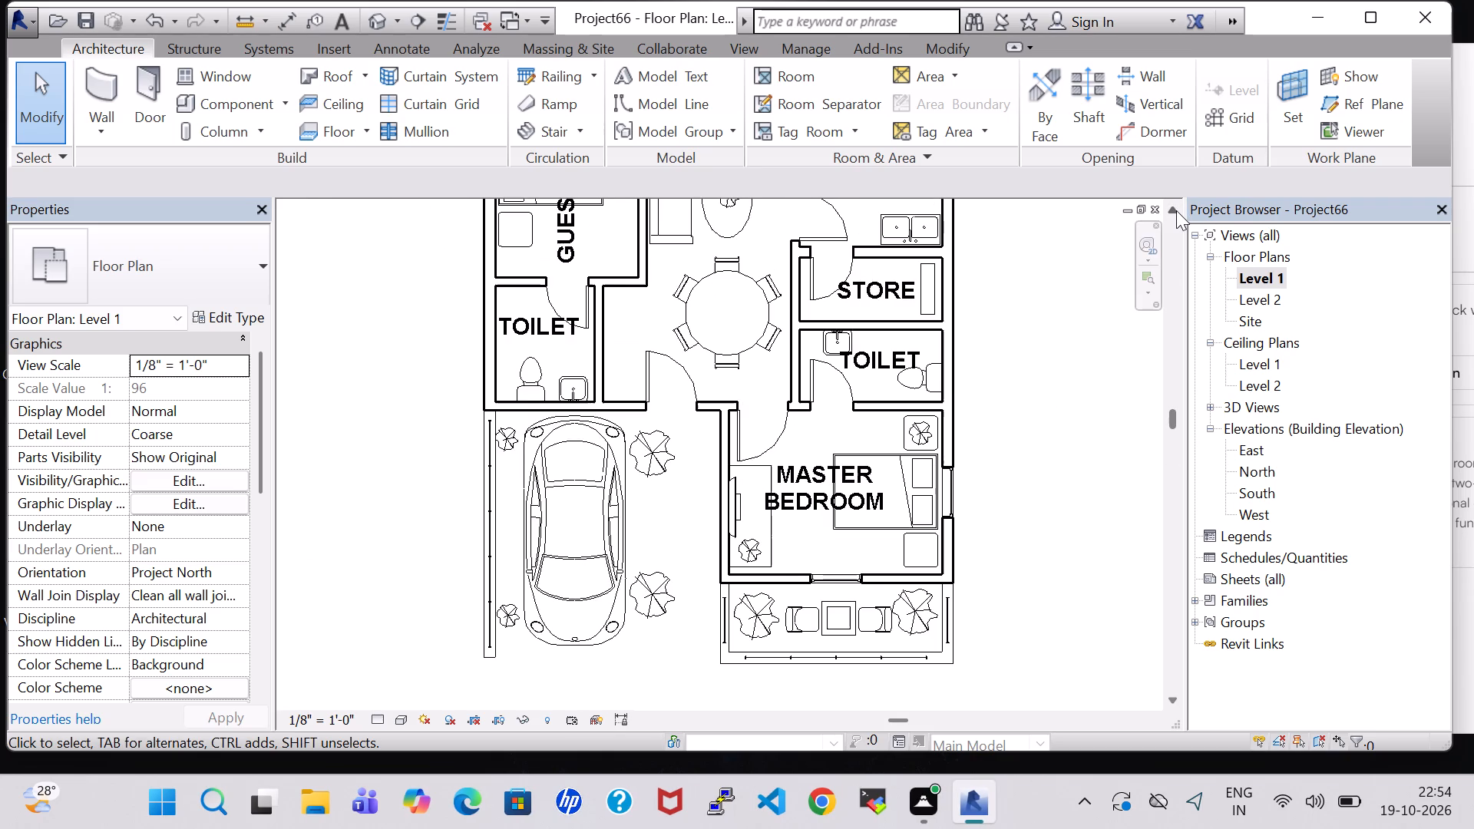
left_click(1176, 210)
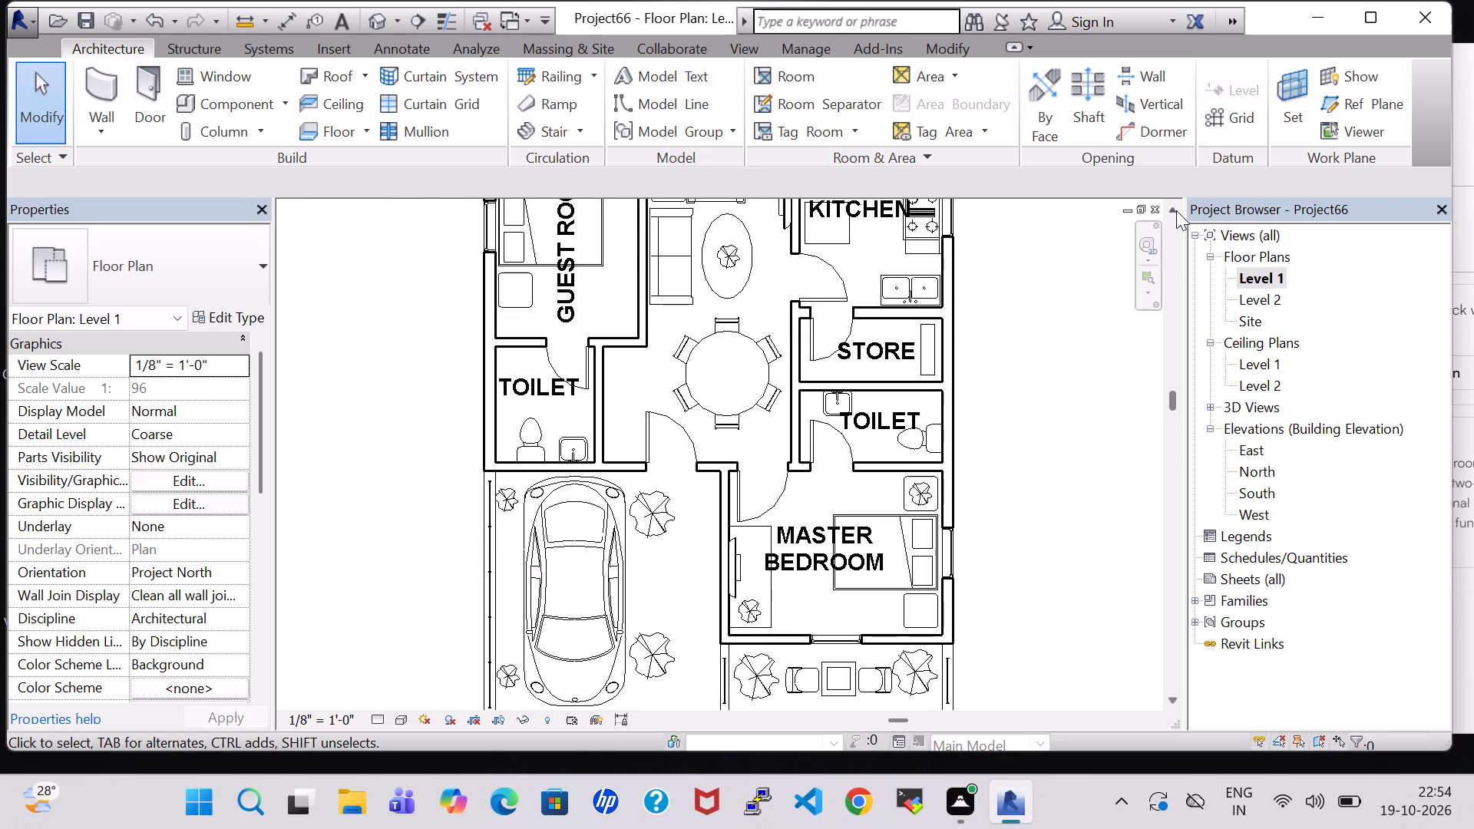
Place a 72" x 30" rectangular table, turned lengthwise north-south, against the kitchen wall under the living room's flat-screen TV.
left_click(1176, 210)
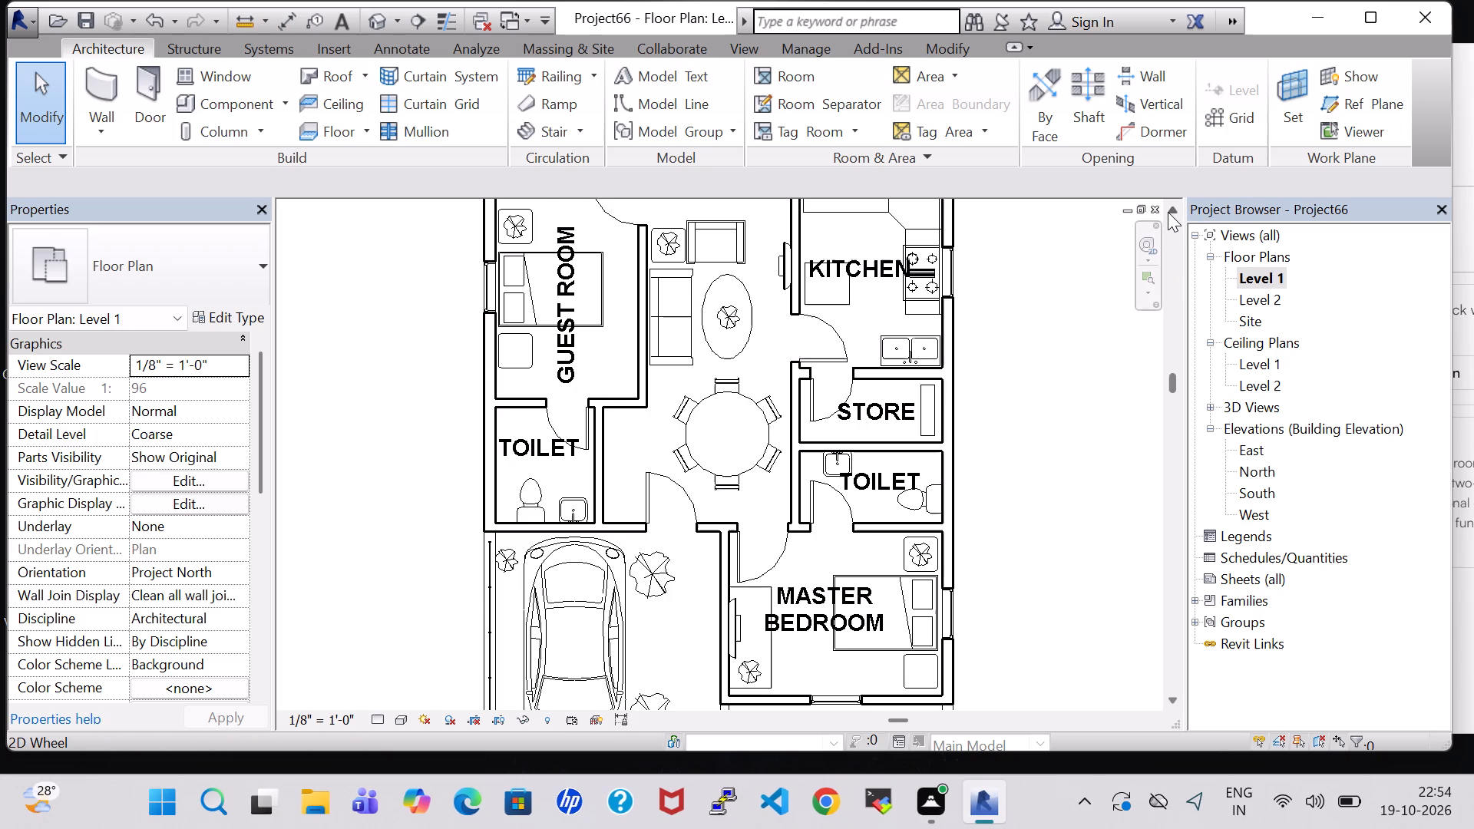
left_click(1174, 212)
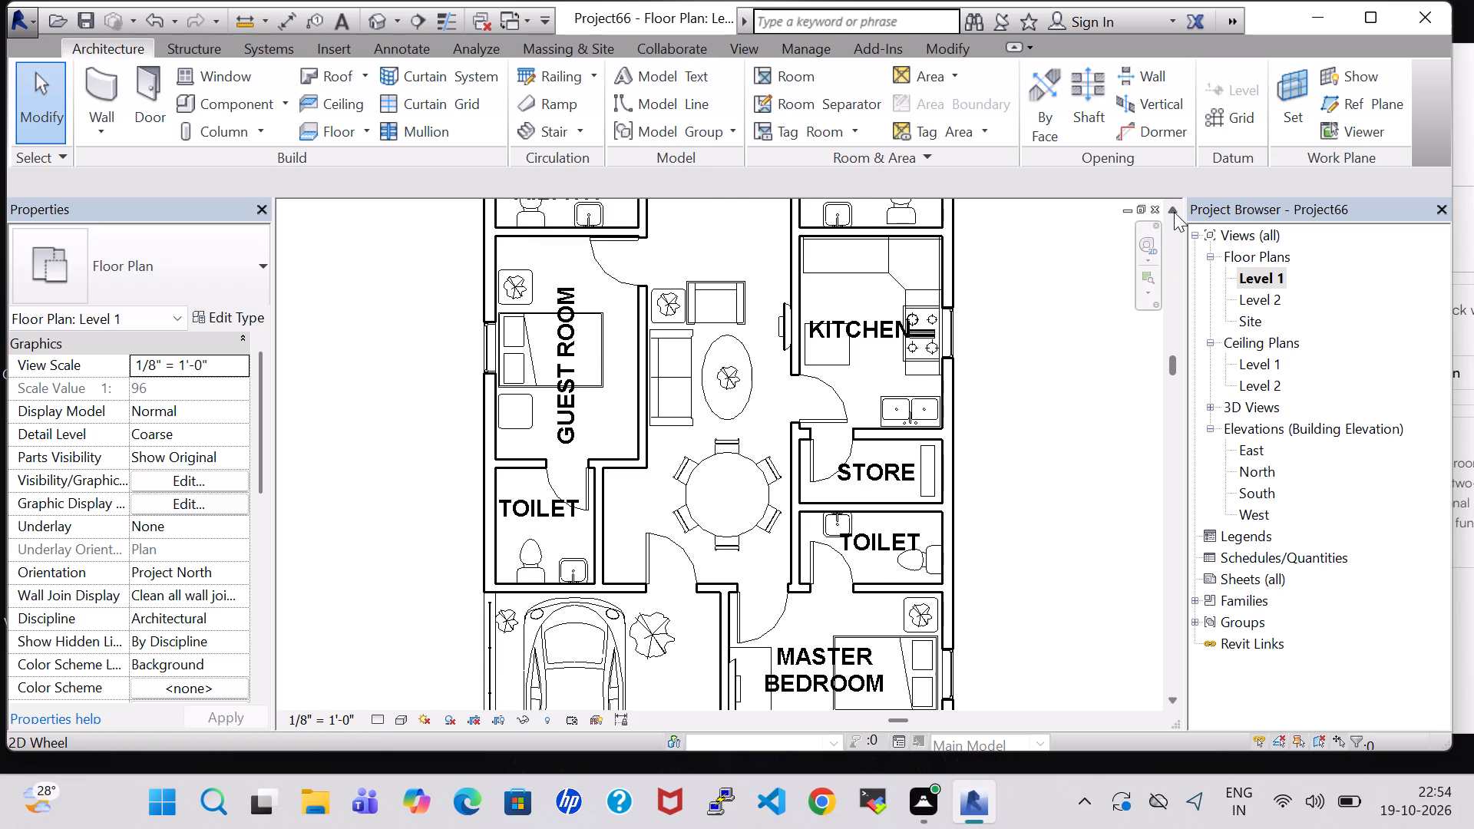
left_click(1174, 212)
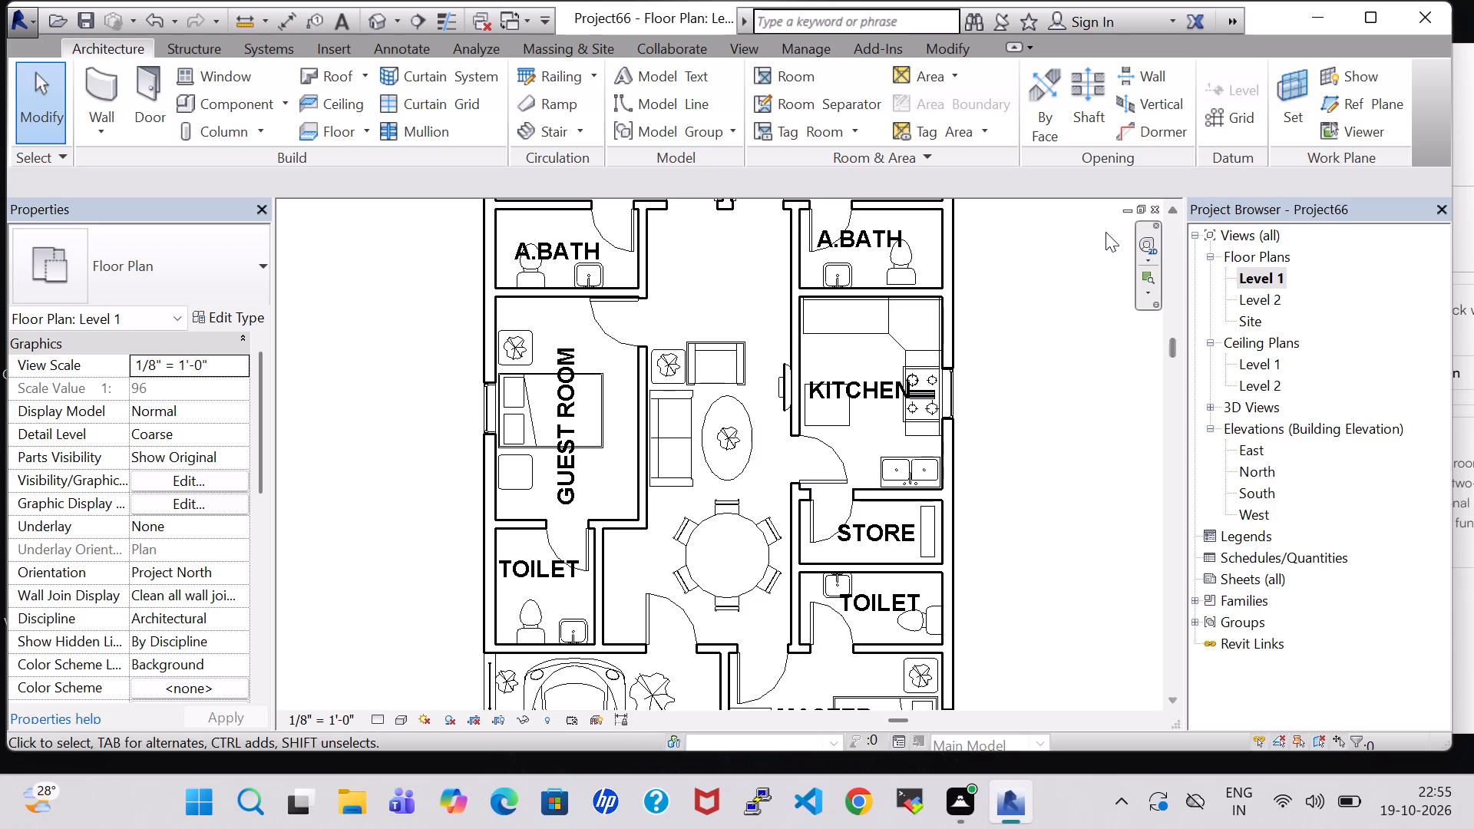
left_click(243, 95)
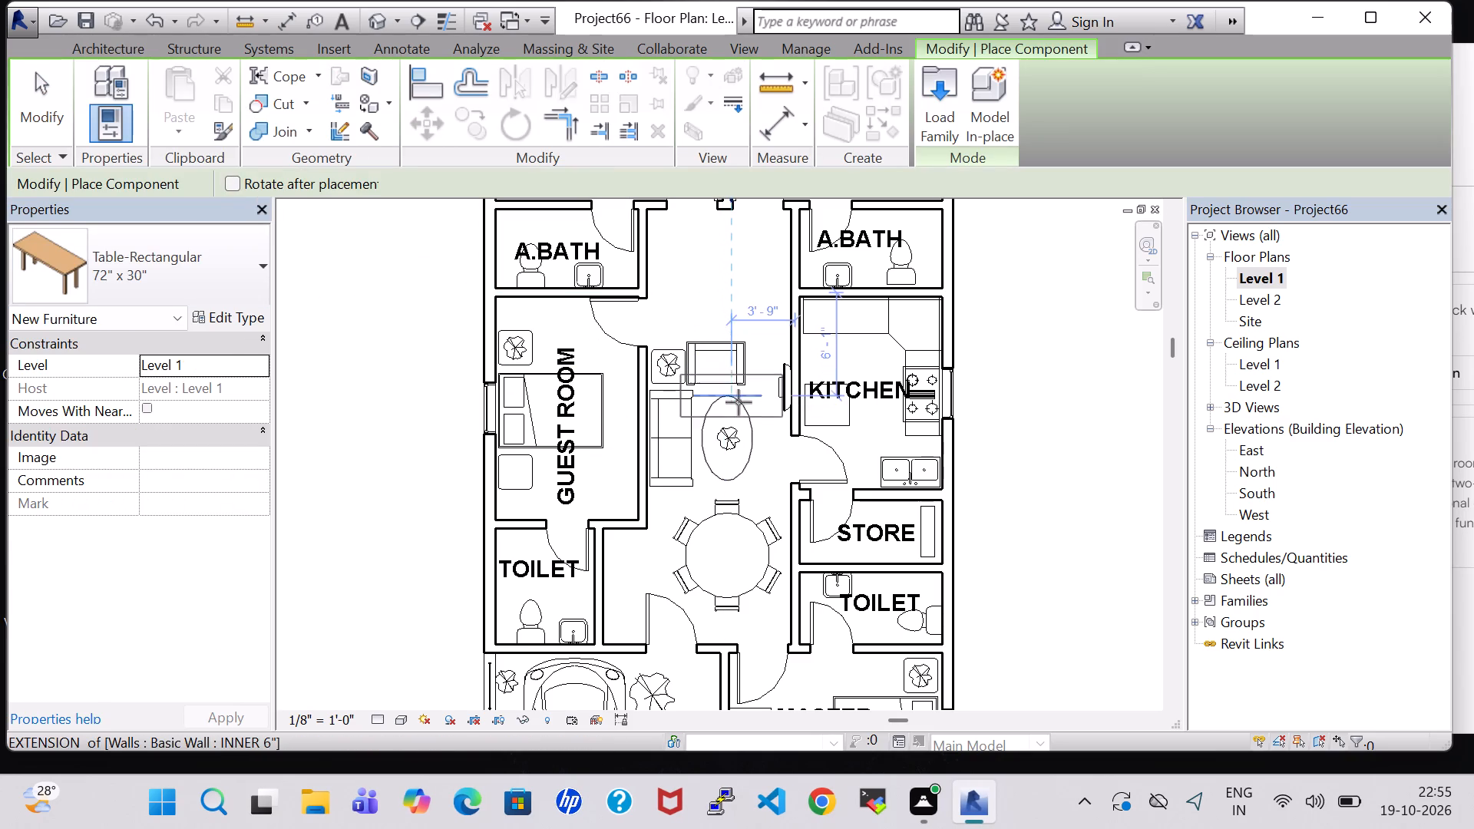
key("space")
key("space")
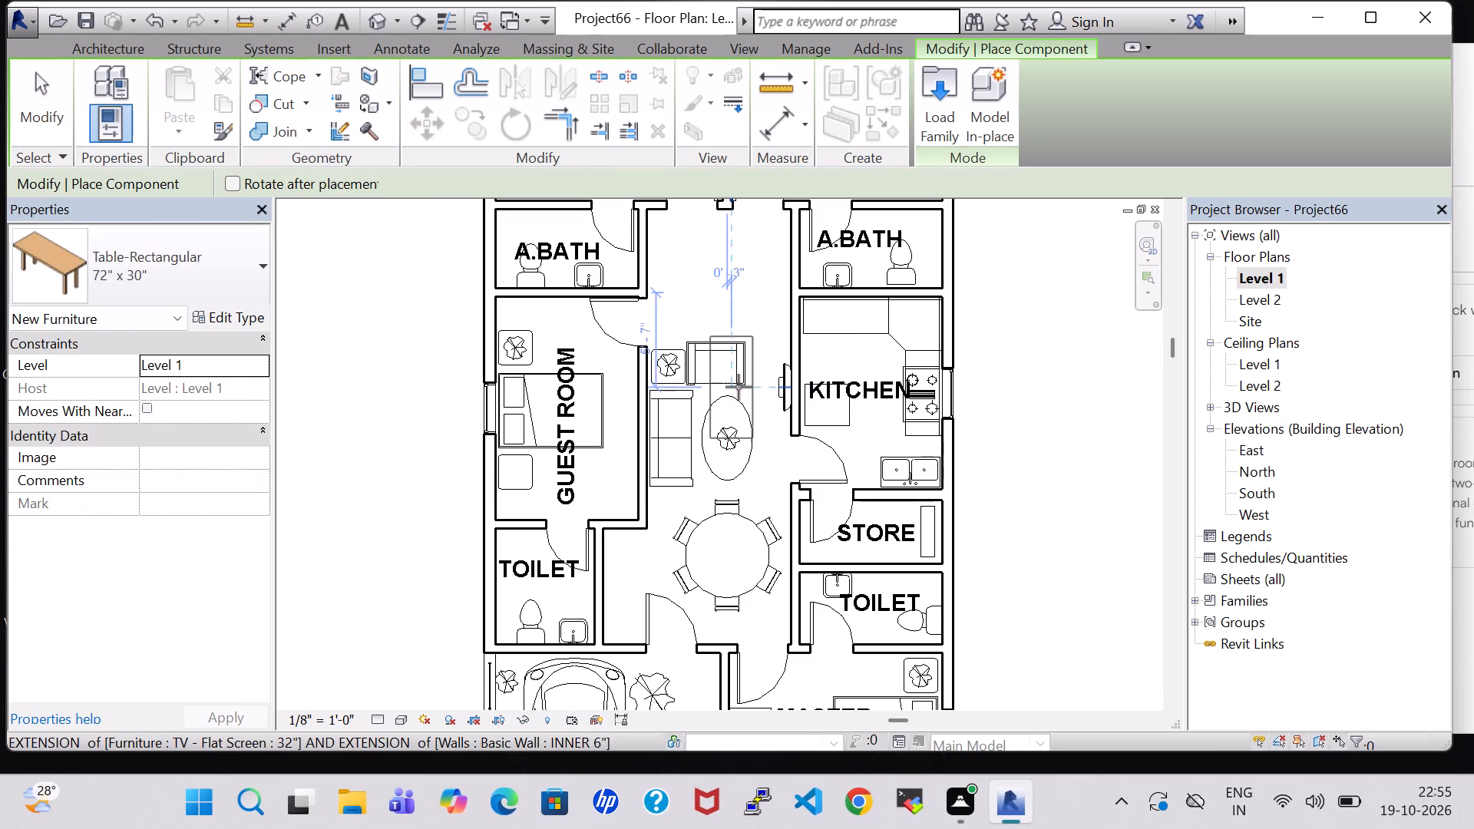
scroll(769, 381, "up", 6)
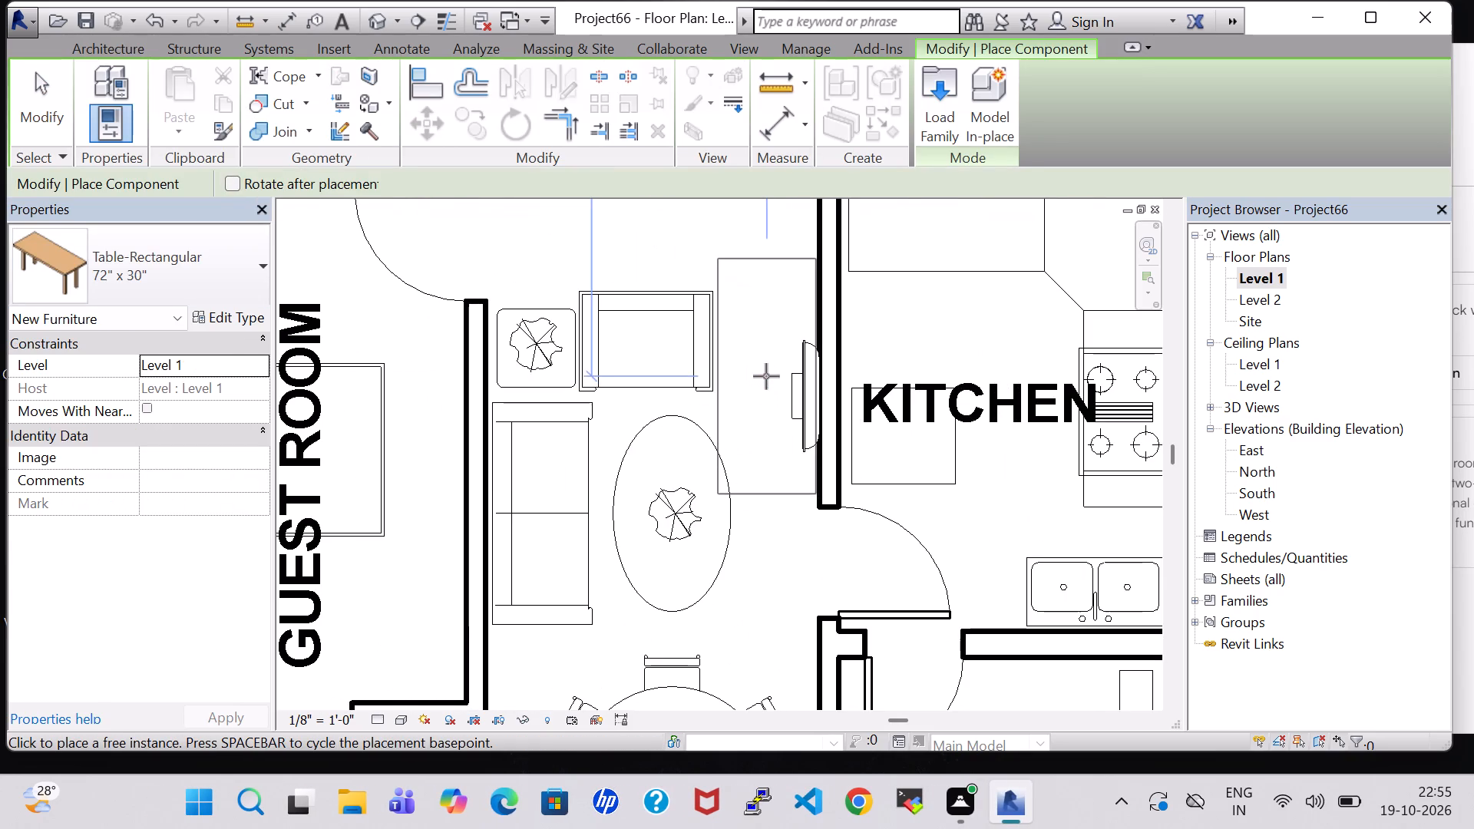
left_click(774, 377)
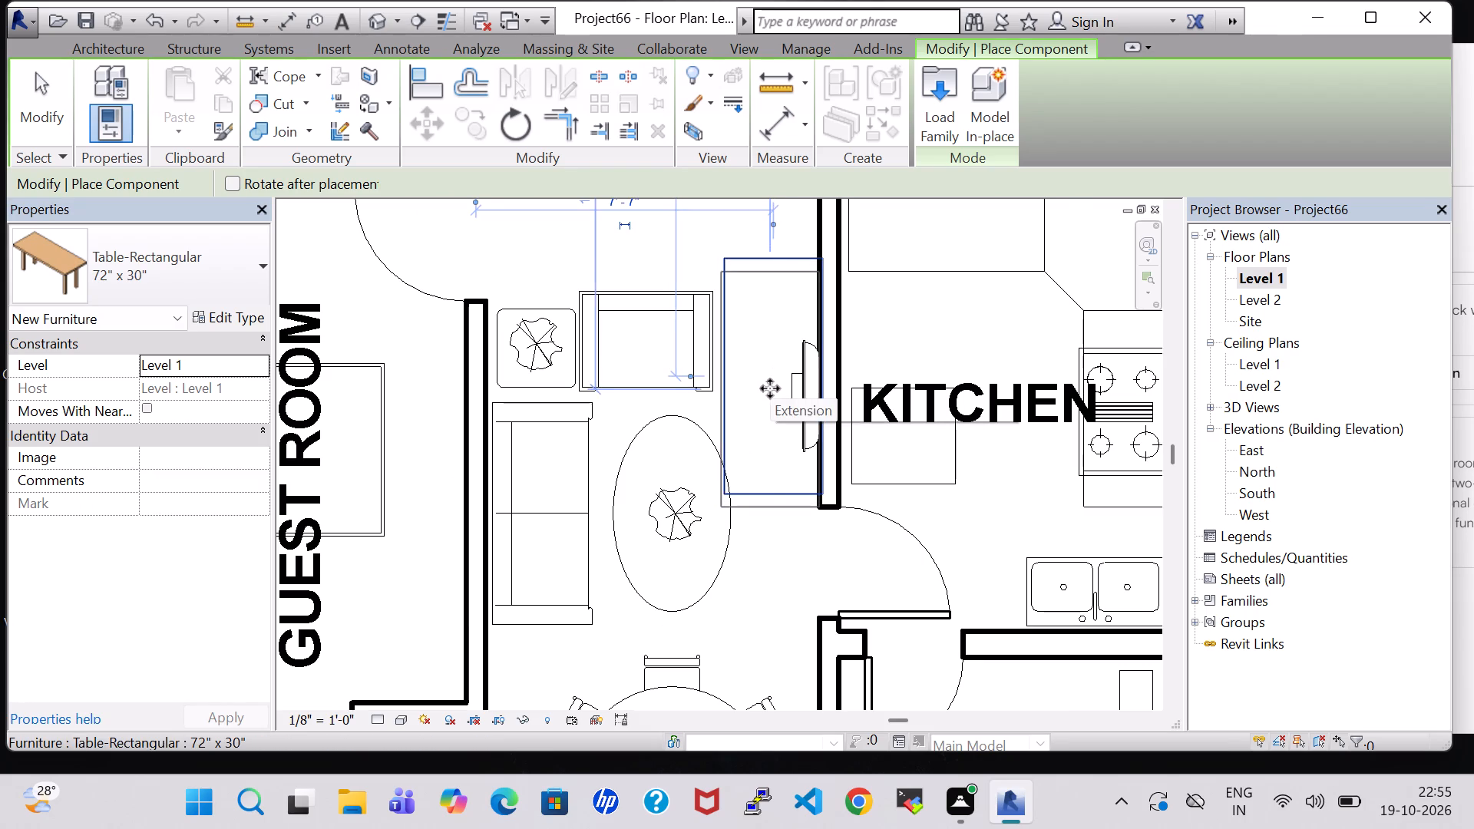
key("Escape")
key("Escape")
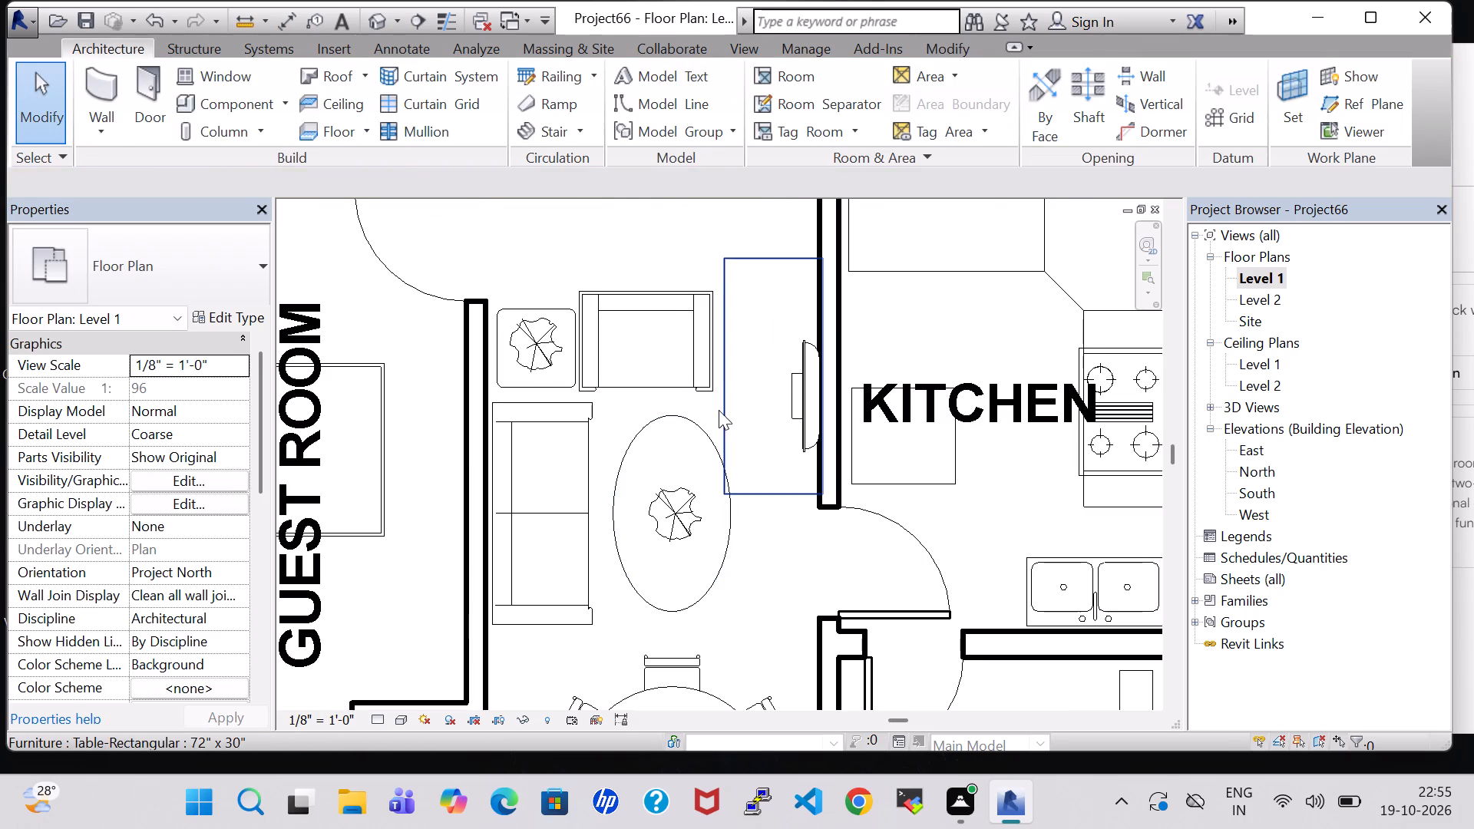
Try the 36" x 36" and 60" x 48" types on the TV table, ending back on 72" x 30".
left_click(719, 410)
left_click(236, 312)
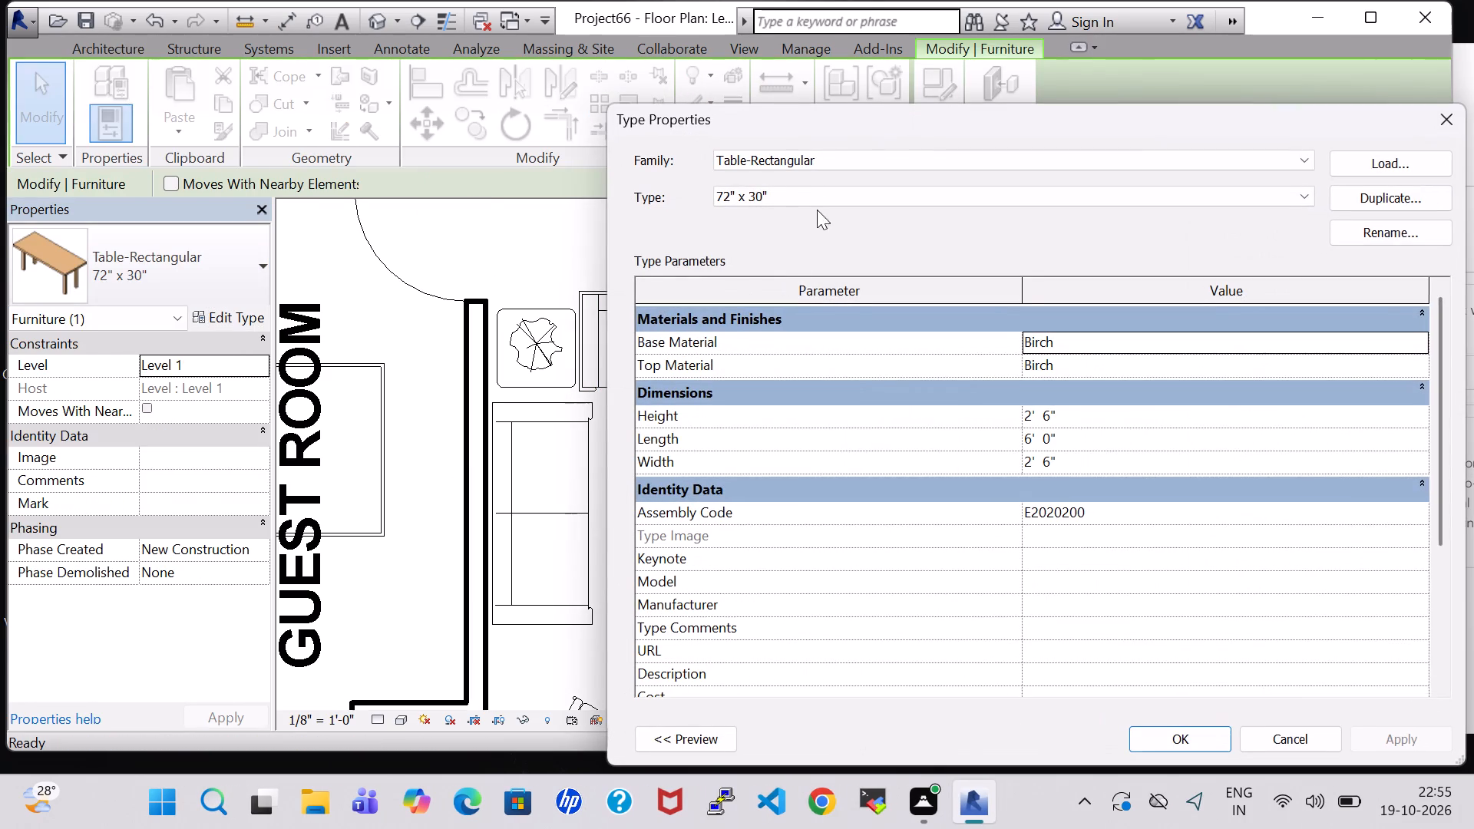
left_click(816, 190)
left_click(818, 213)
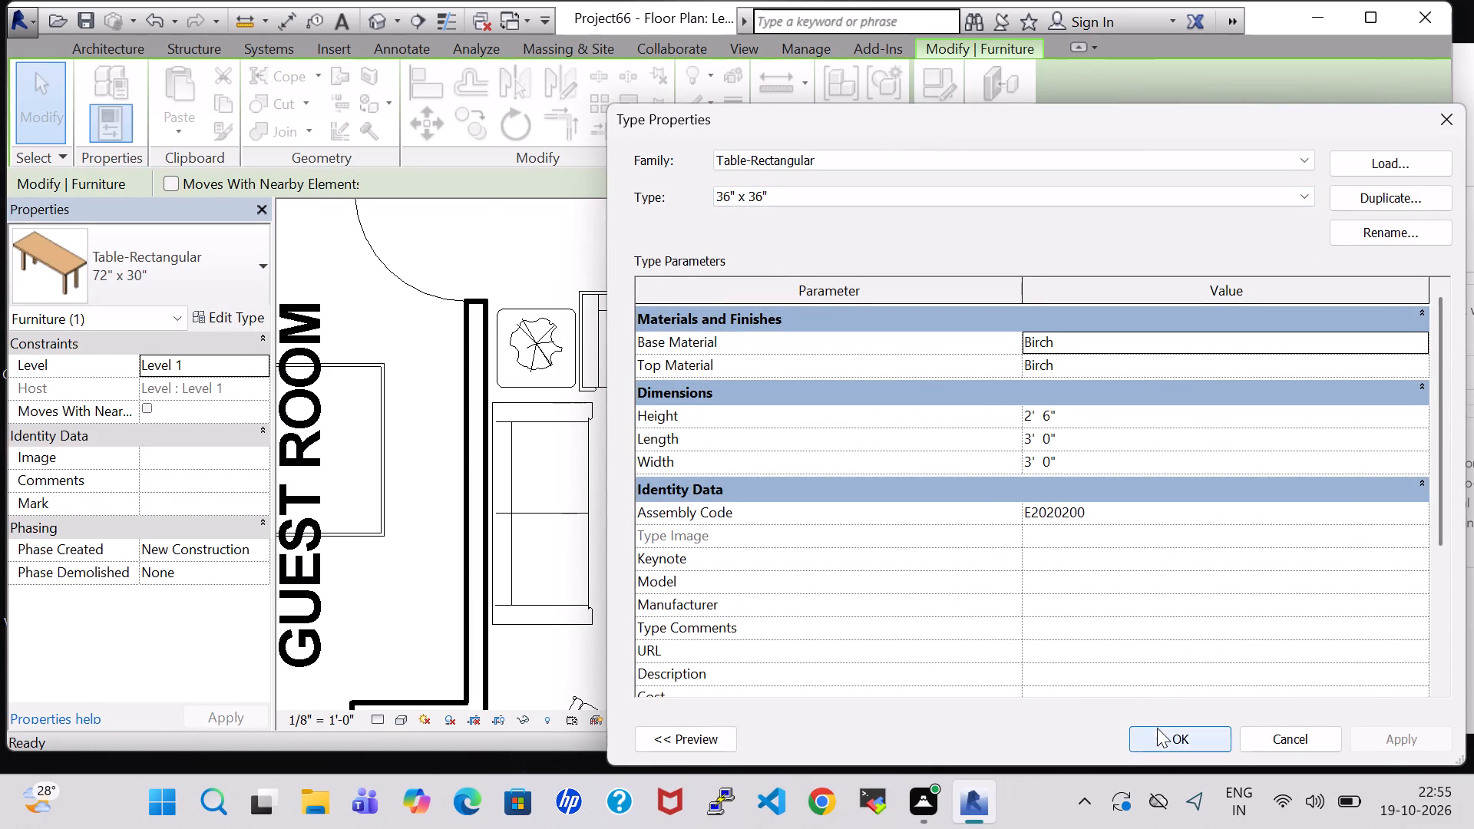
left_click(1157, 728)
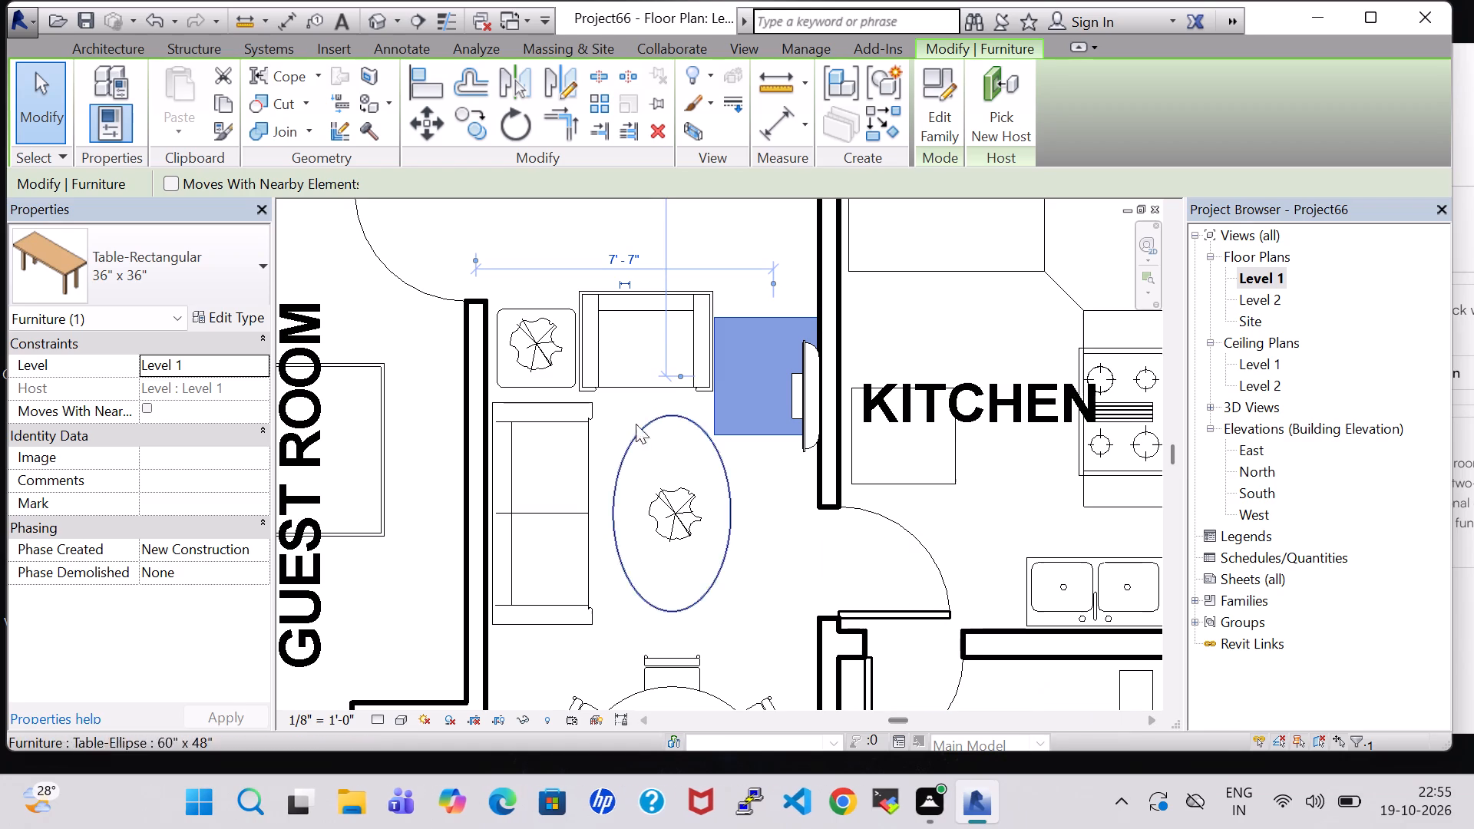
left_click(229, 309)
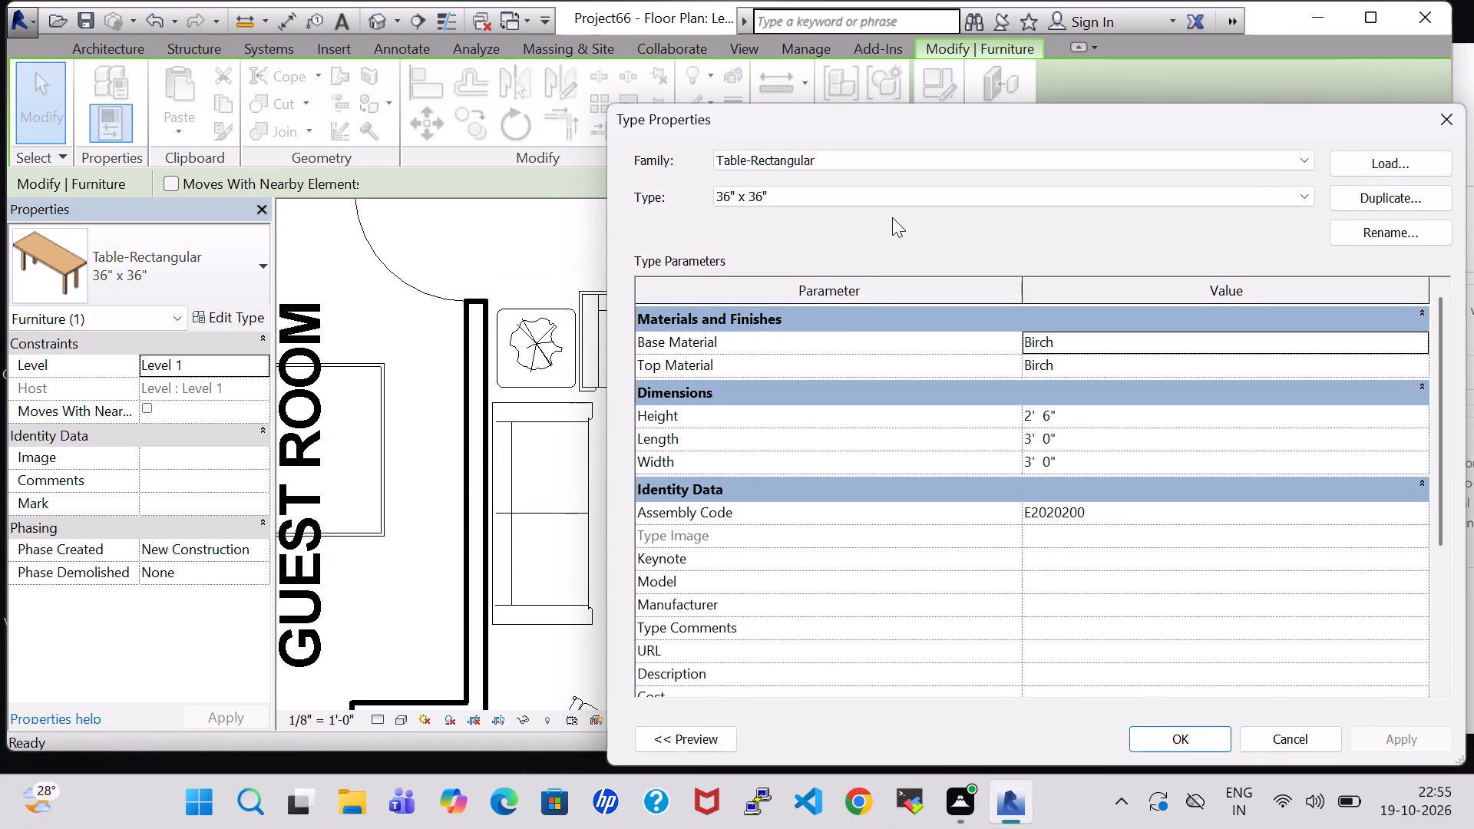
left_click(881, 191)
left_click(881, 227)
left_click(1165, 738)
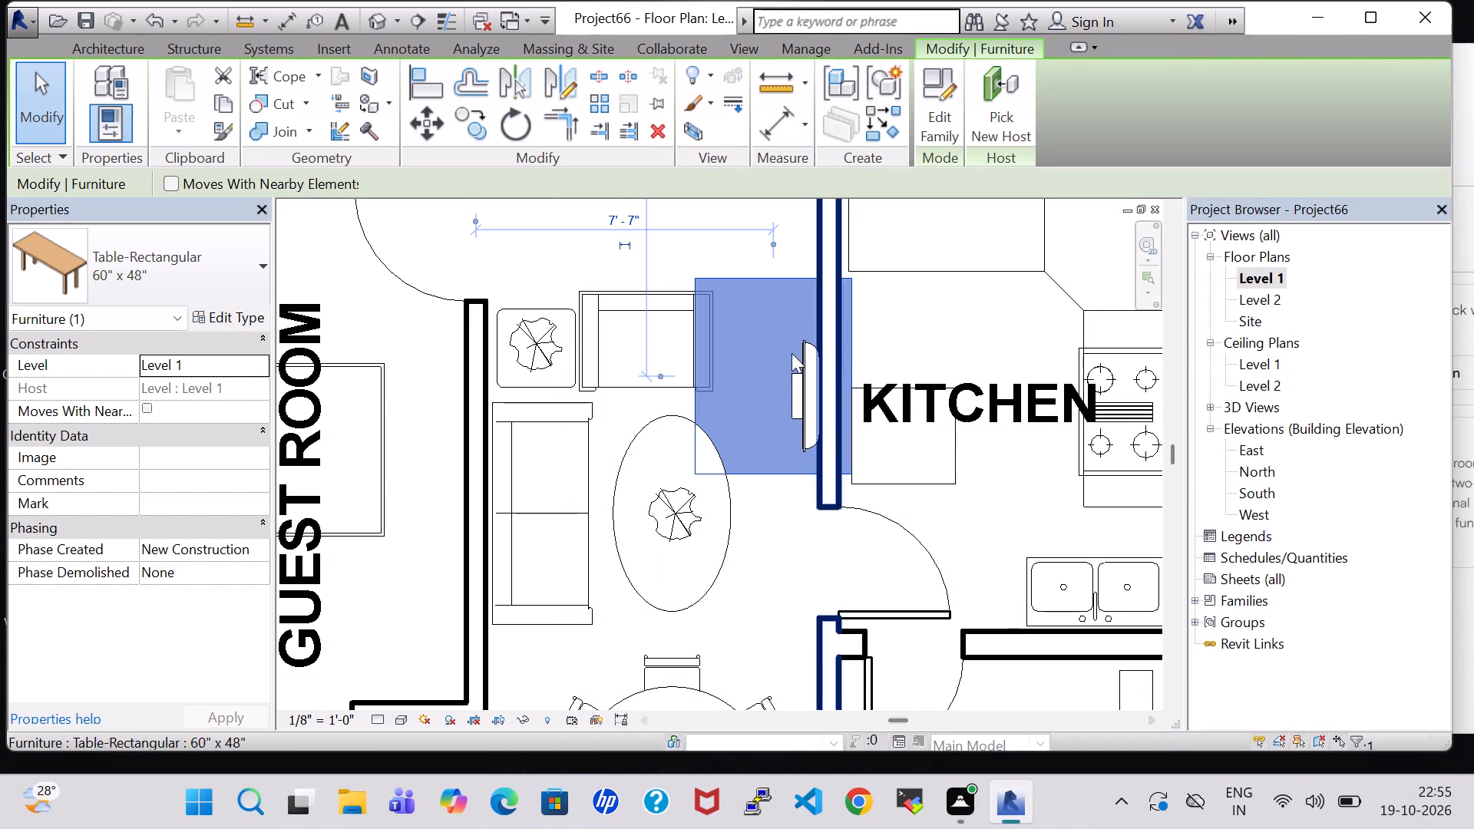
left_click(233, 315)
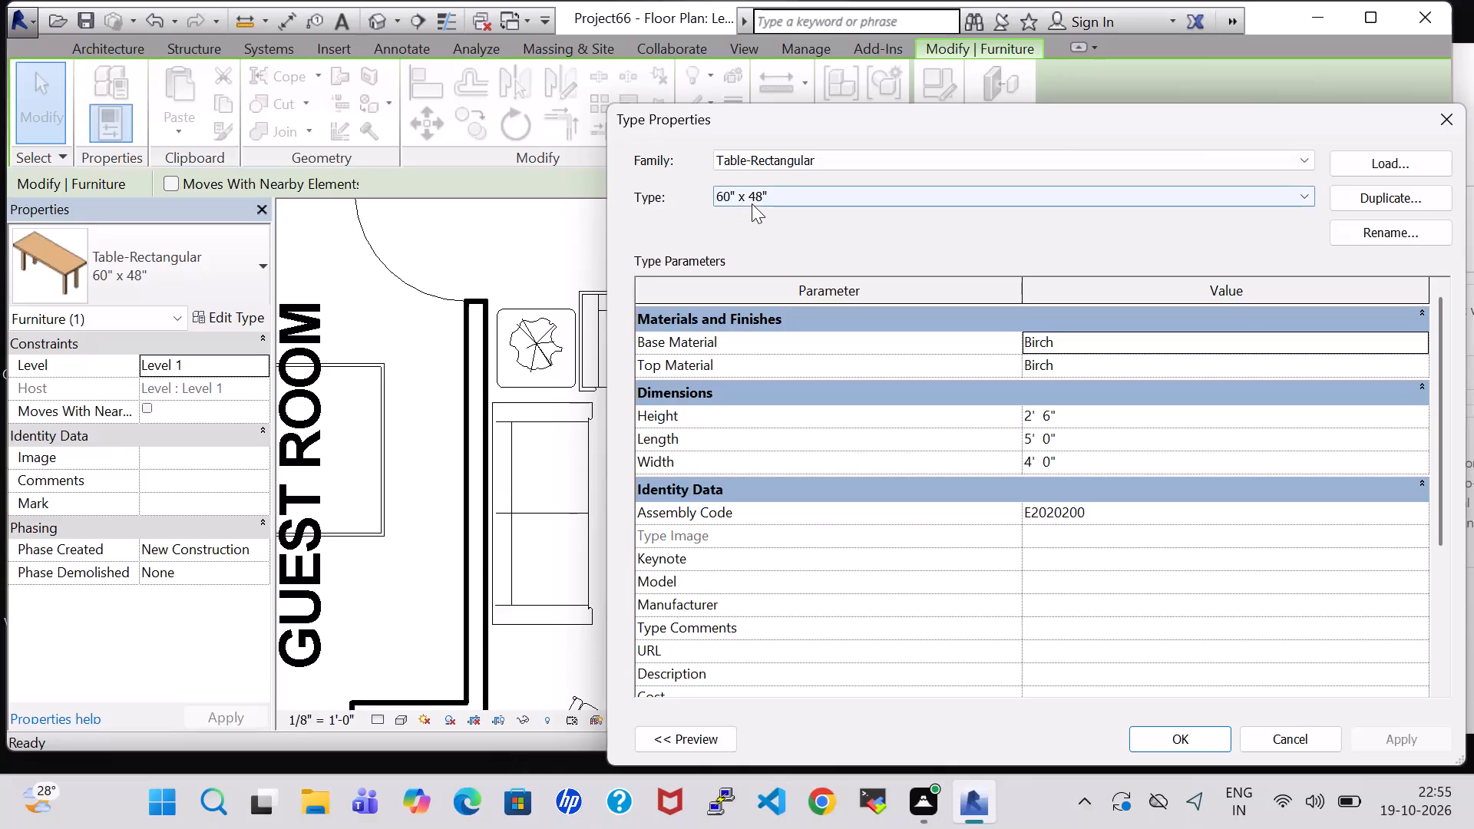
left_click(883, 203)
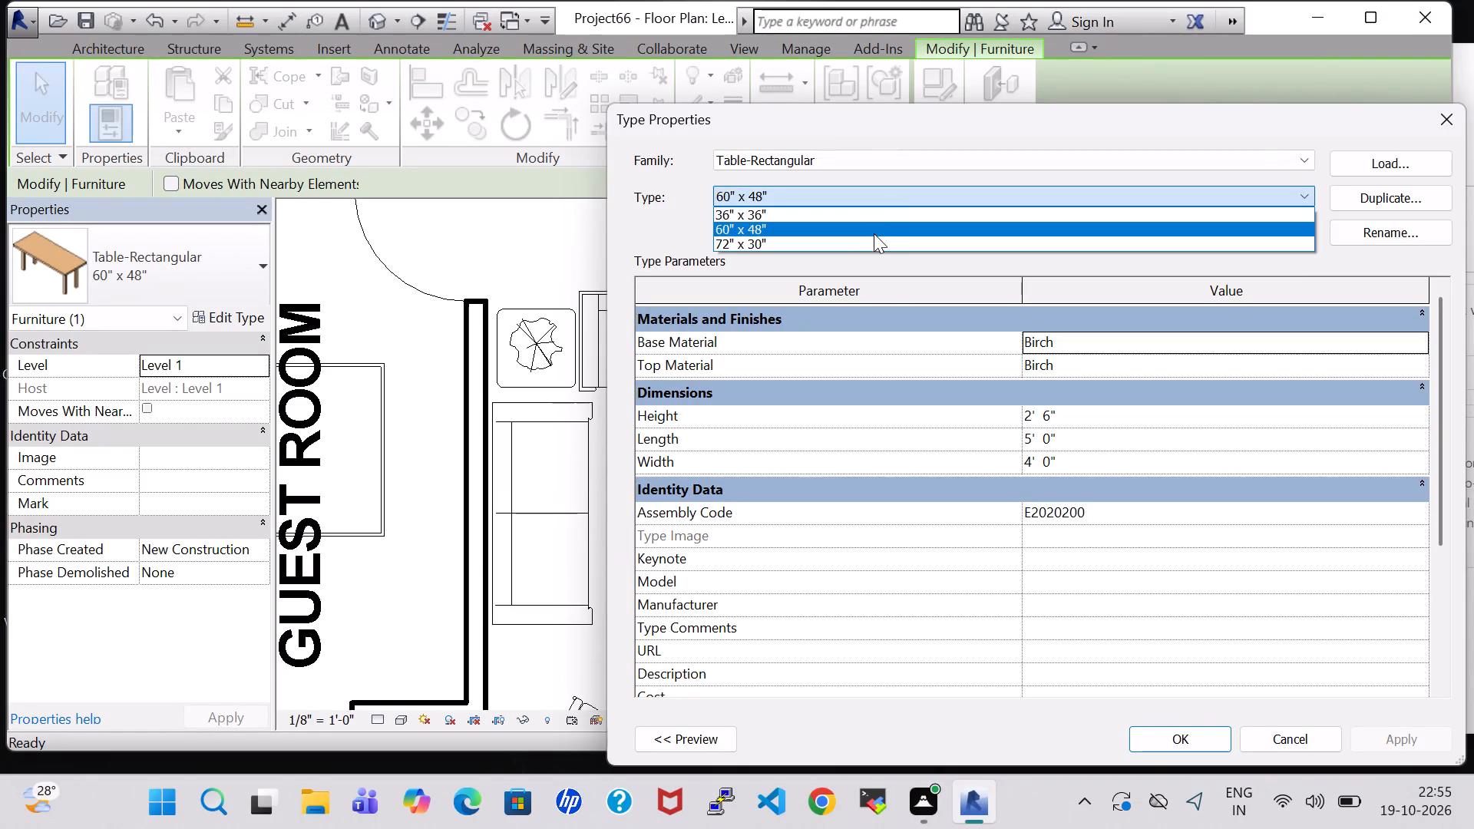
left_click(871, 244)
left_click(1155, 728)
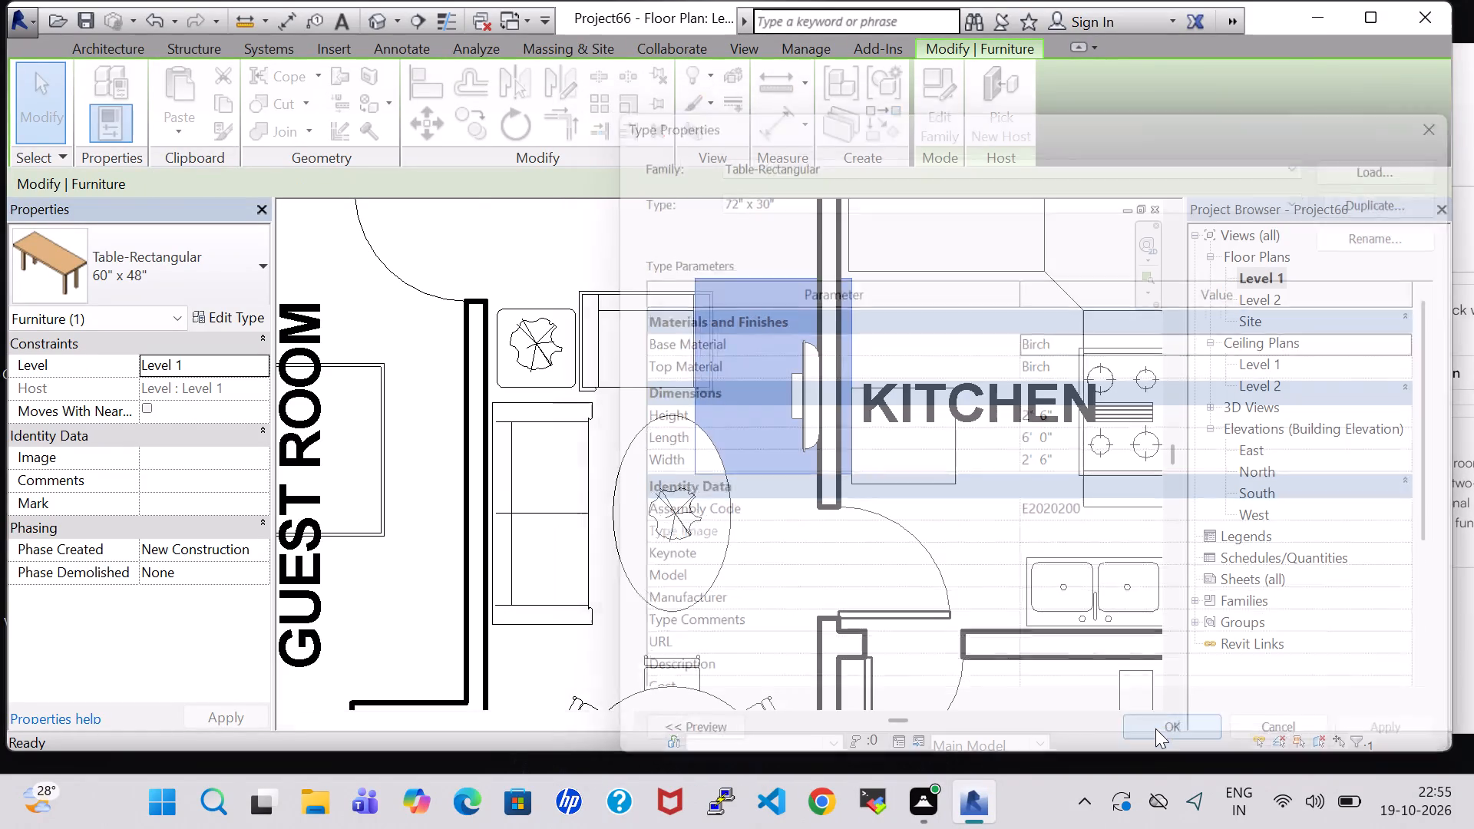
Nudge the living room's Corbu armchair north, clear of the TV table, to about 3' 8" from the wall to its north.
scroll(724, 480, "down", 4)
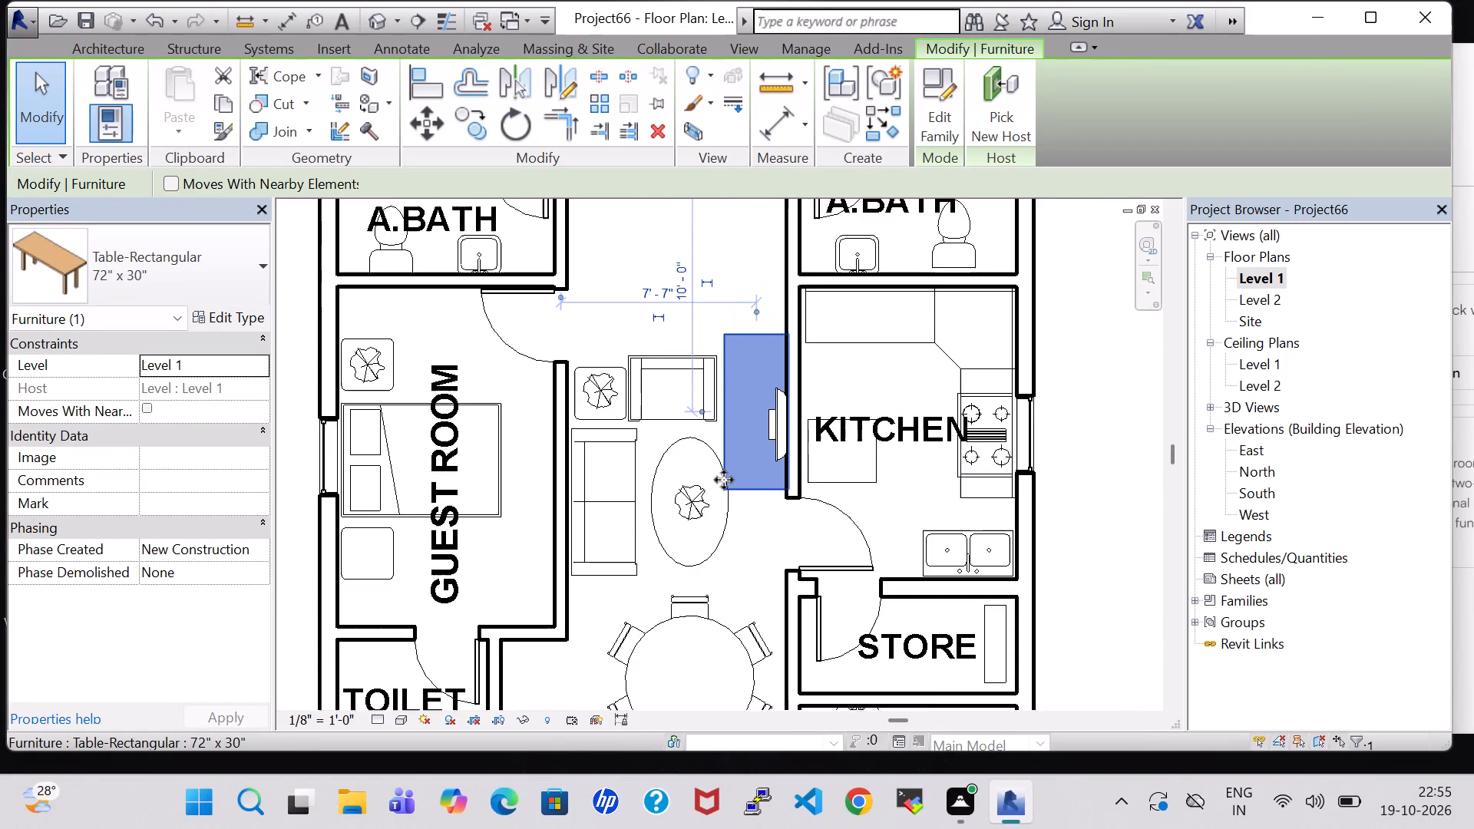
scroll(724, 480, "down", 2)
left_click(692, 398)
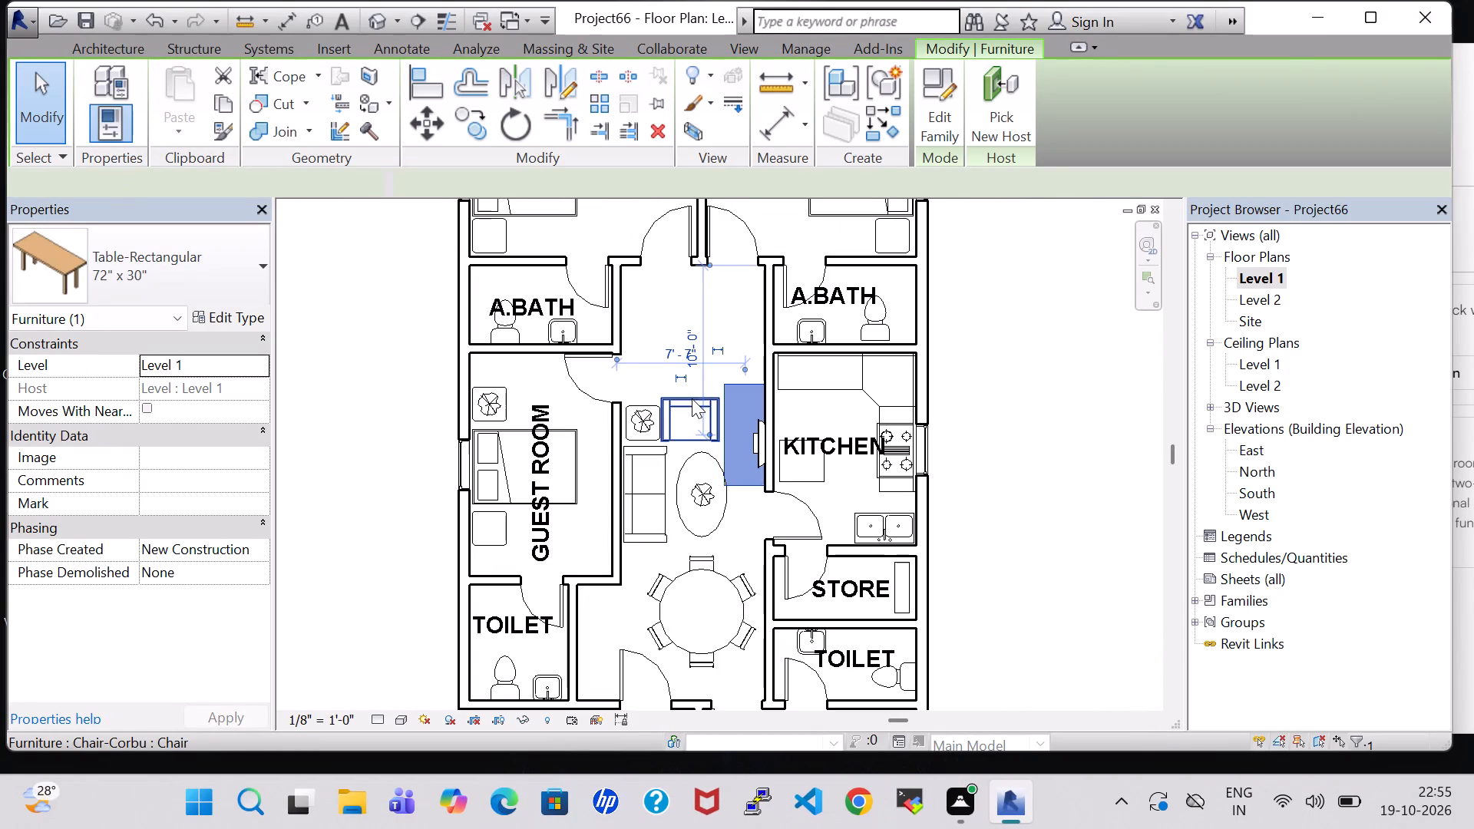
key("Up")
key("Up")
key("Up")
key("Up")
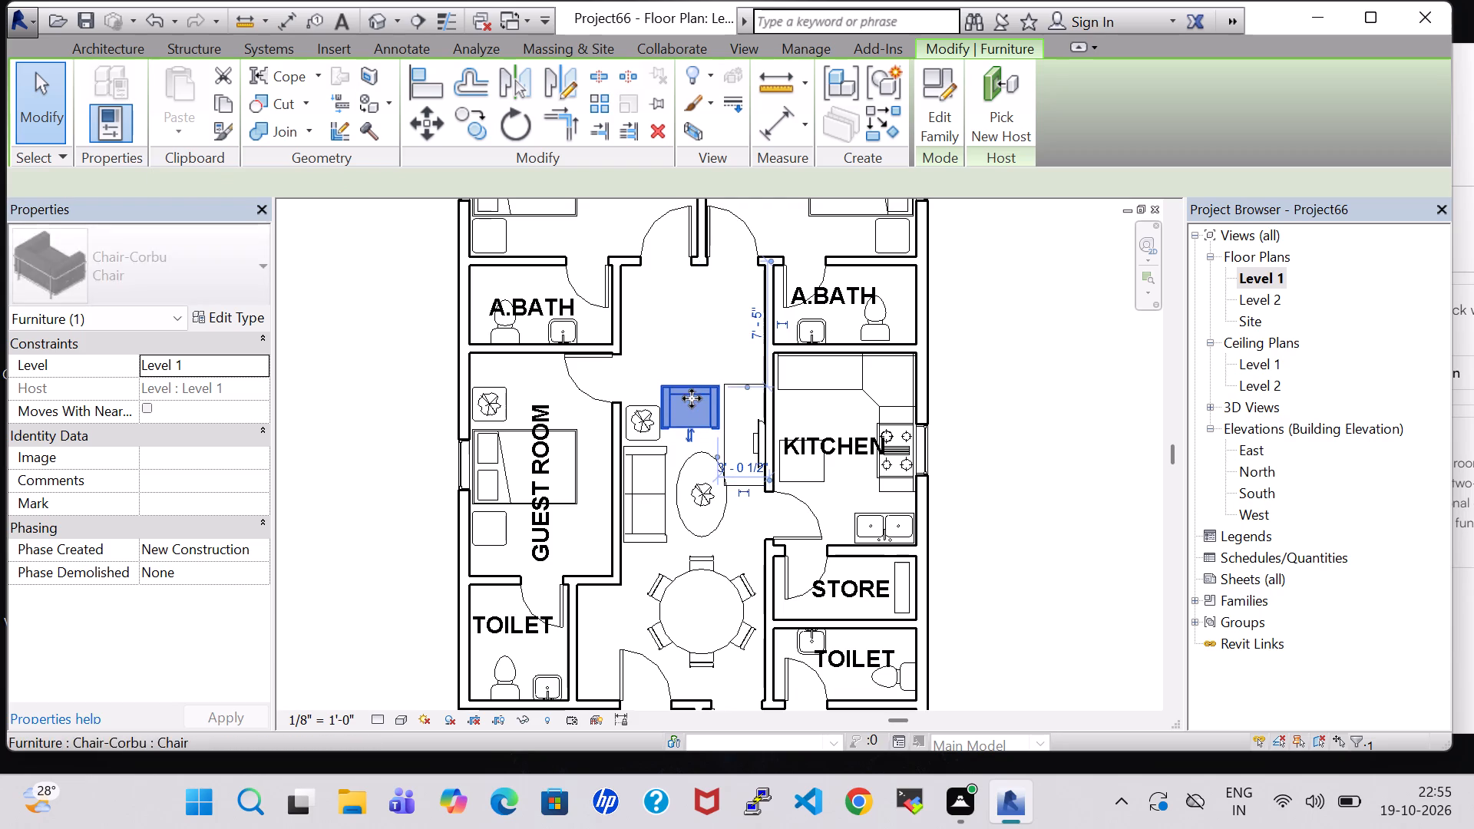
key("Up")
key("Up")
key("Up")
key("Up")
key("Up")
key("Up")
key("Up")
key("Up")
key("Up")
key("Up")
key("Up")
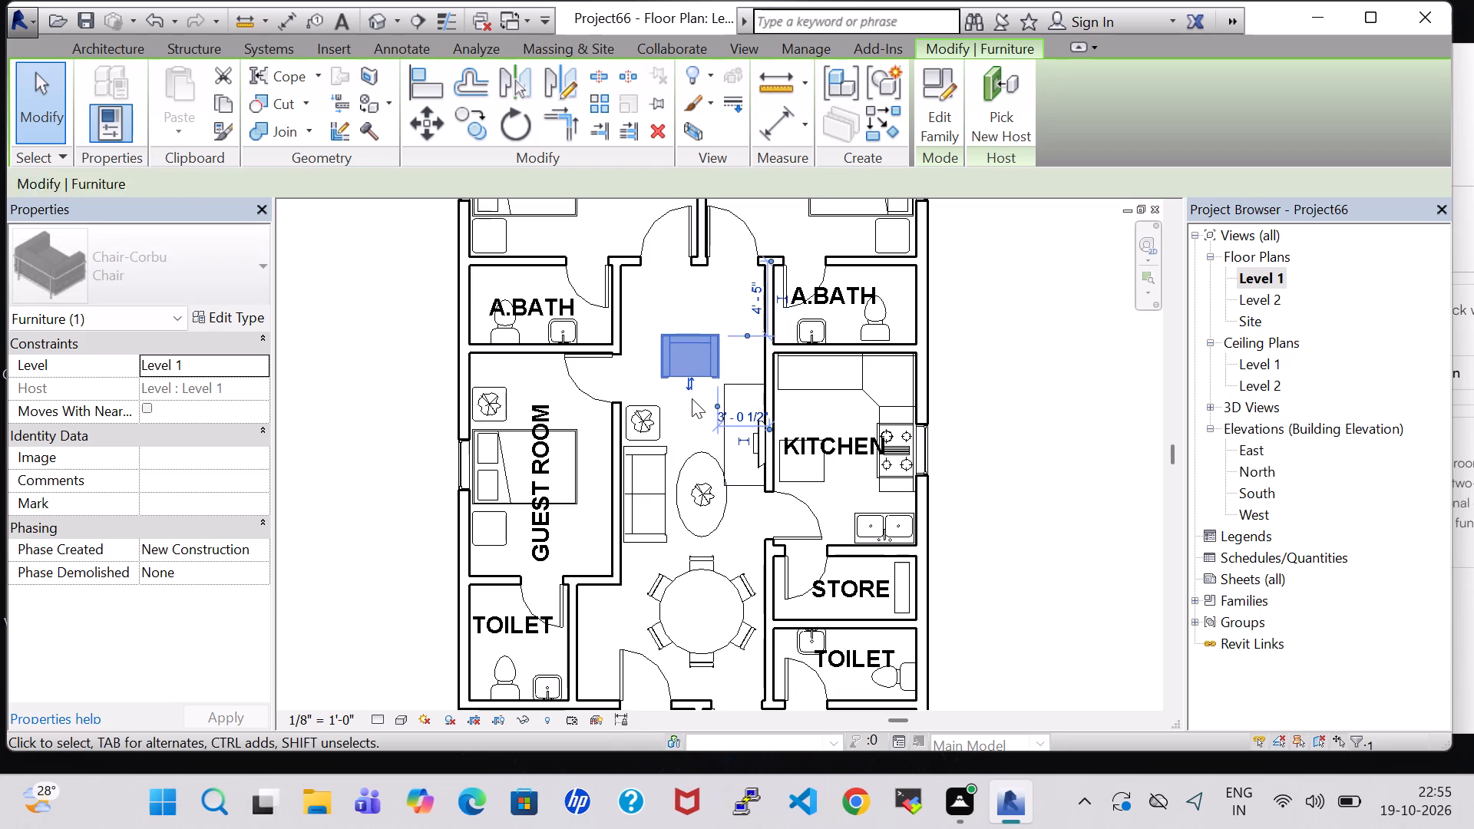
key("Up")
key("Up")
key("Up")
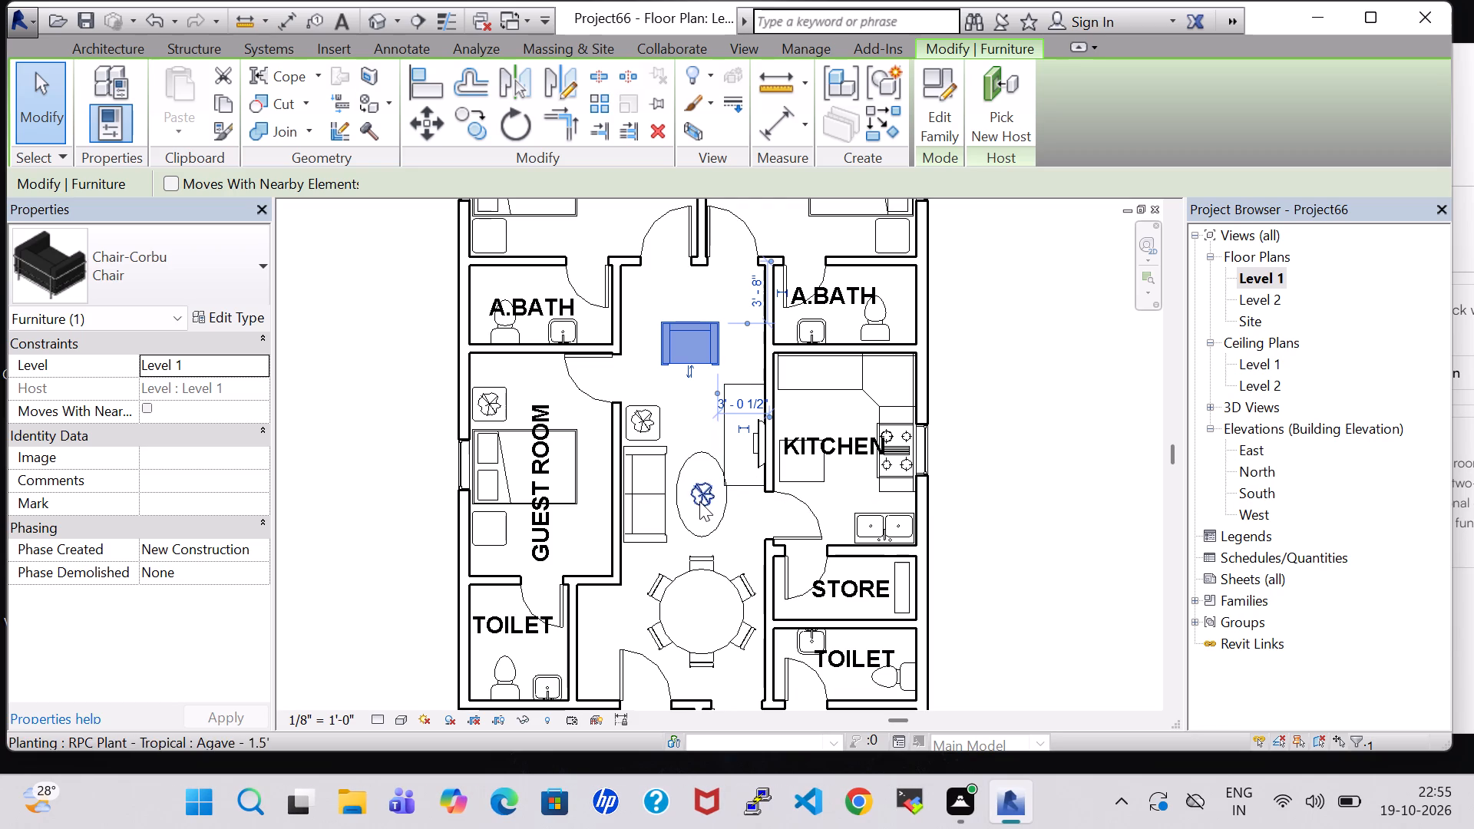
Nudge the living room's elliptical table slightly west, away from the TV table.
left_click(695, 524)
key("Left")
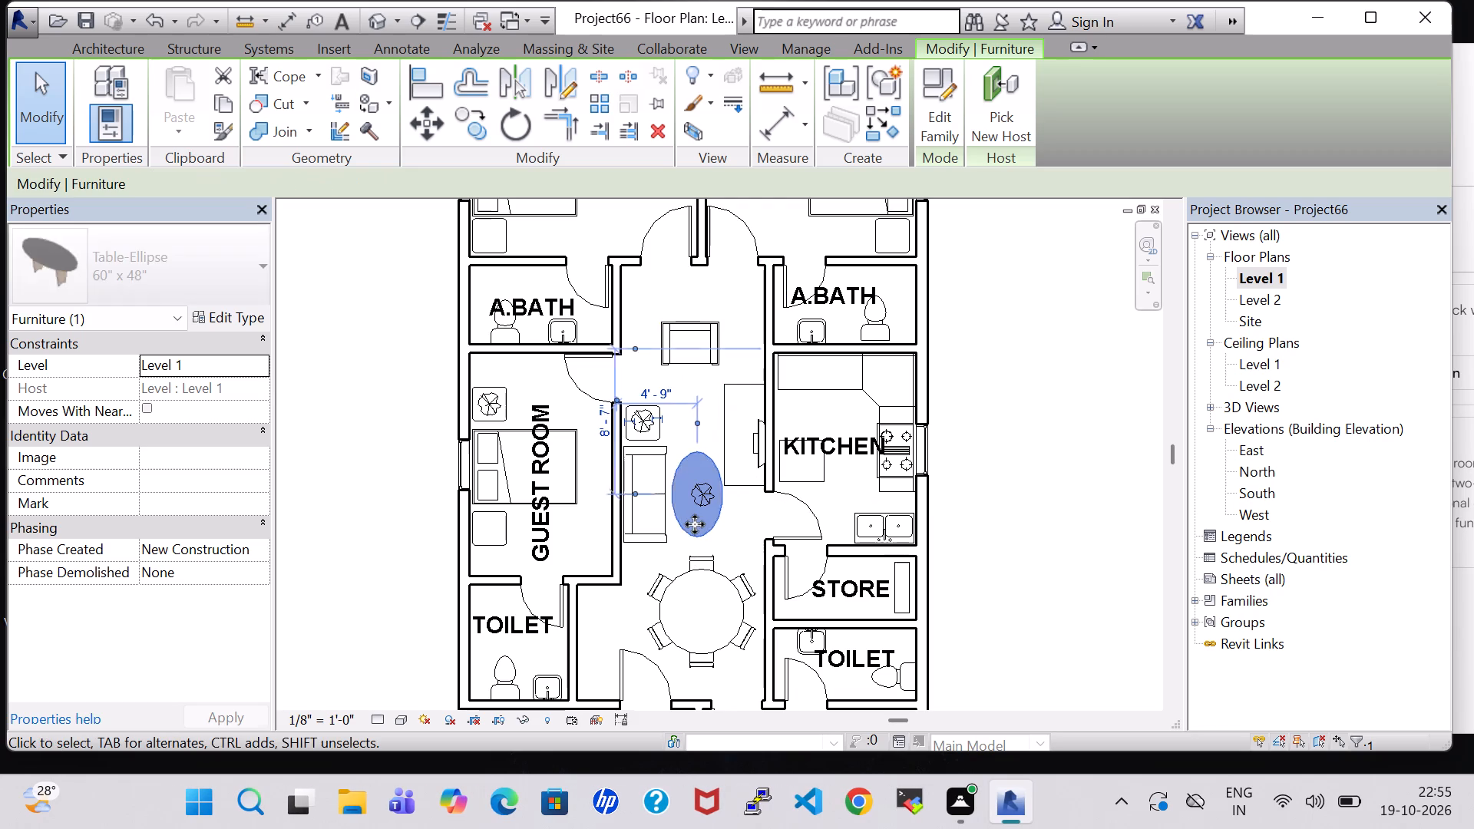
left_click(750, 520)
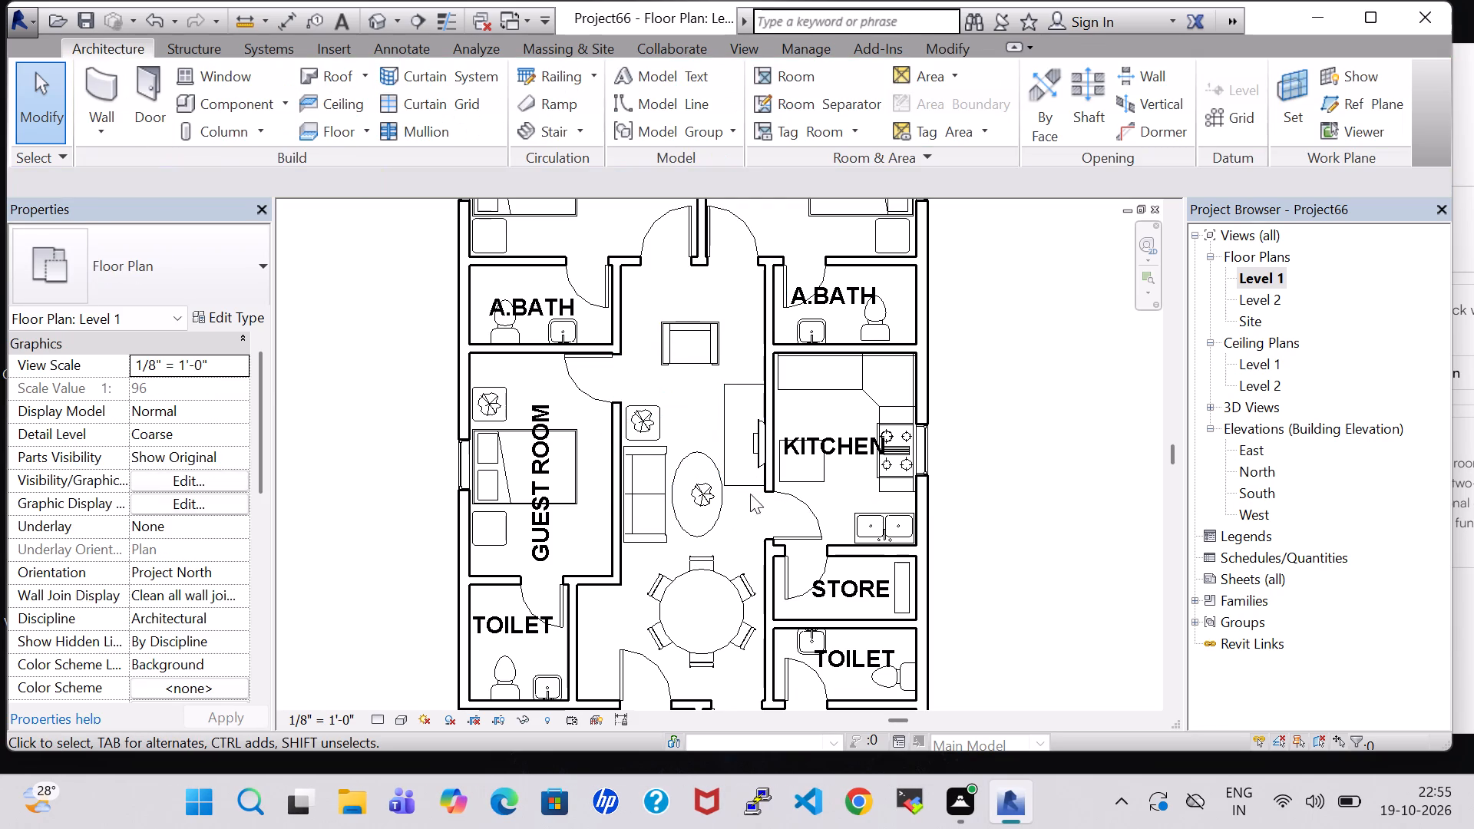
Check the height of the TV table in its type properties.
left_click(750, 486)
left_click(231, 323)
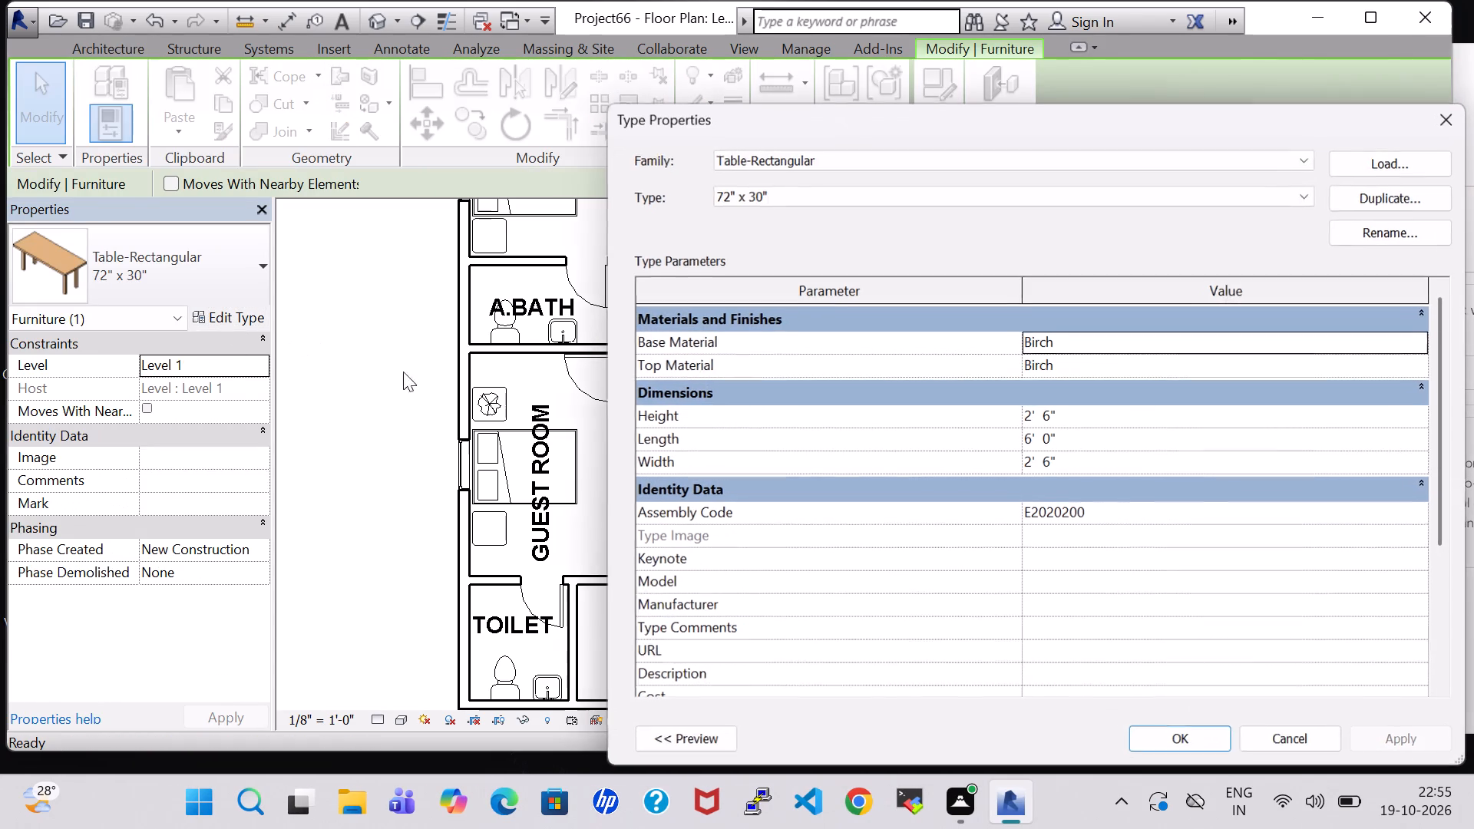
left_click(1462, 128)
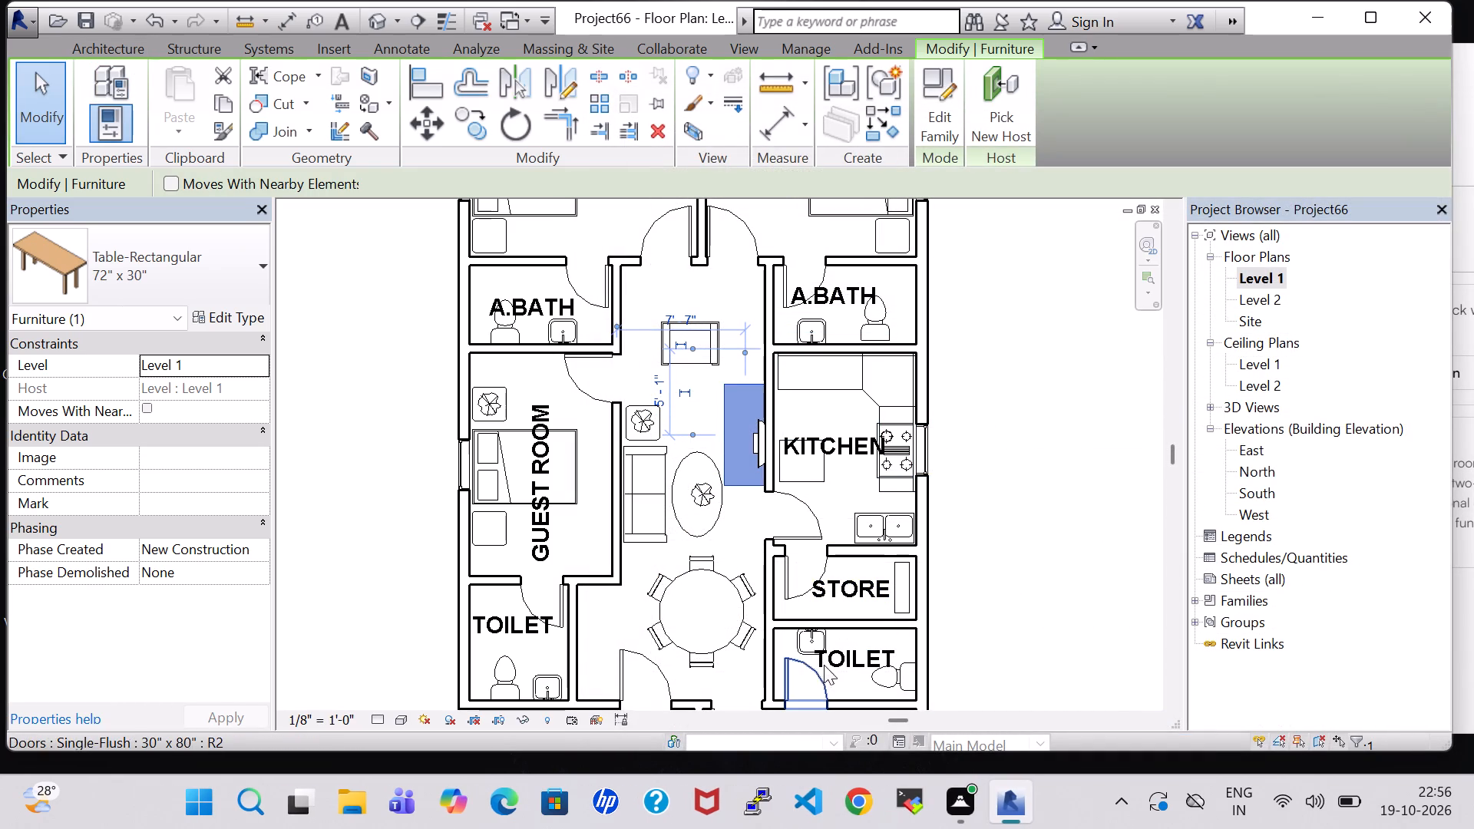
Place an Agave - 1.5' plant matching the living room corner one at the TV table's western edge, near its northern end.
left_click(640, 418)
right_click(640, 418)
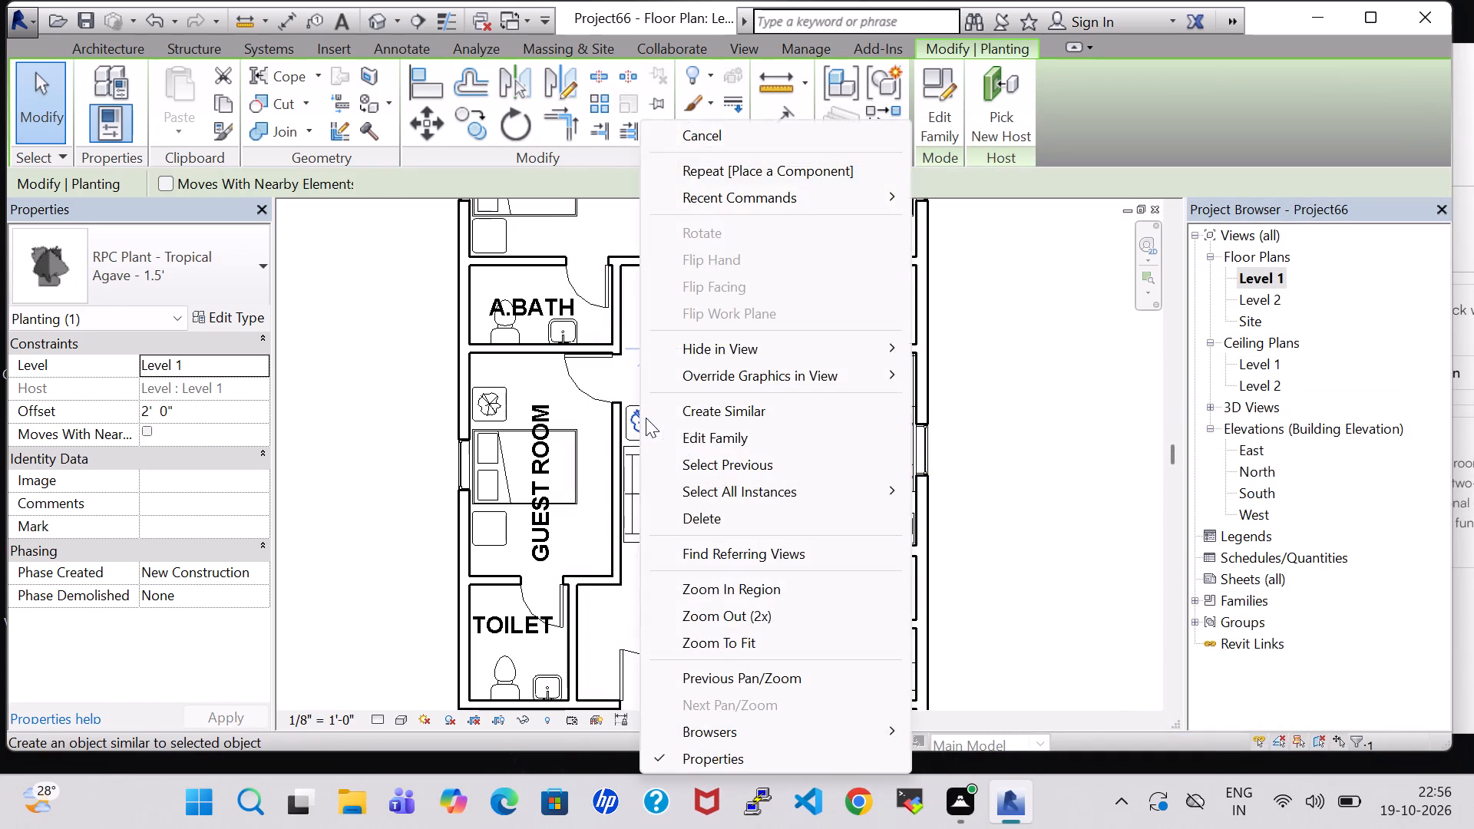
left_click(758, 410)
left_click(732, 399)
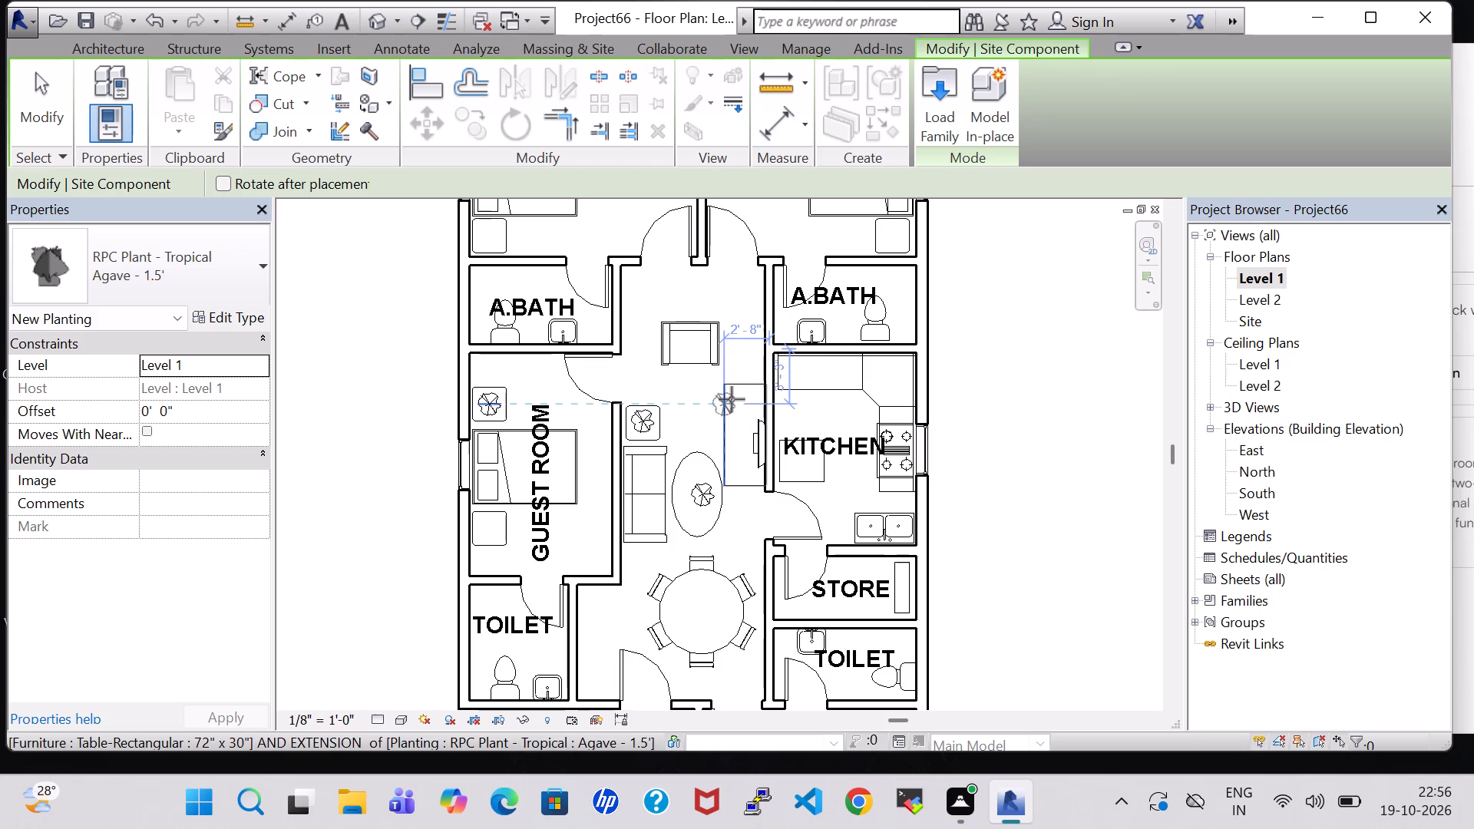
key("Escape")
key("Escape")
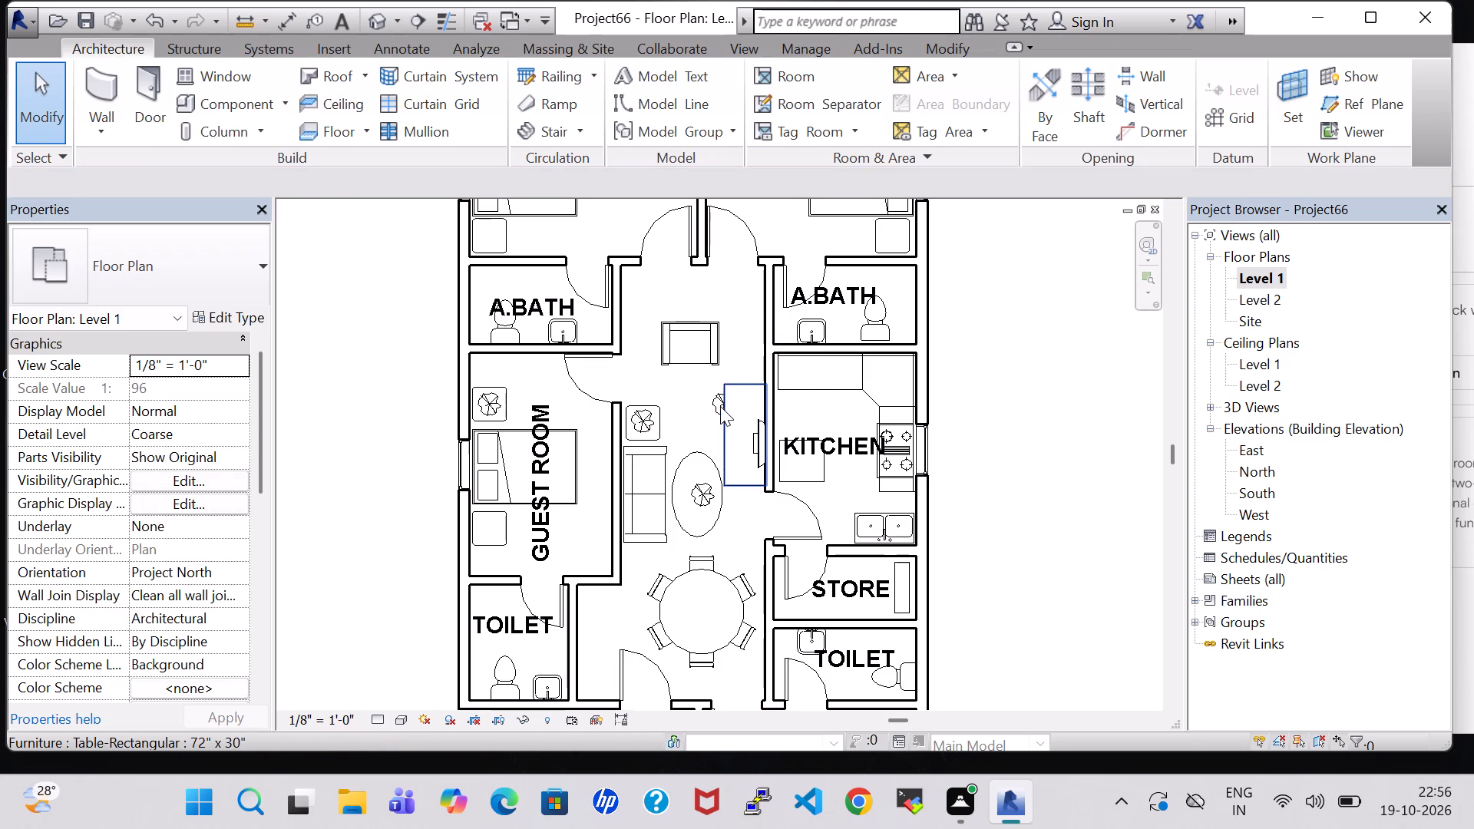
Recheck the TV table's height in its type properties.
left_click(725, 427)
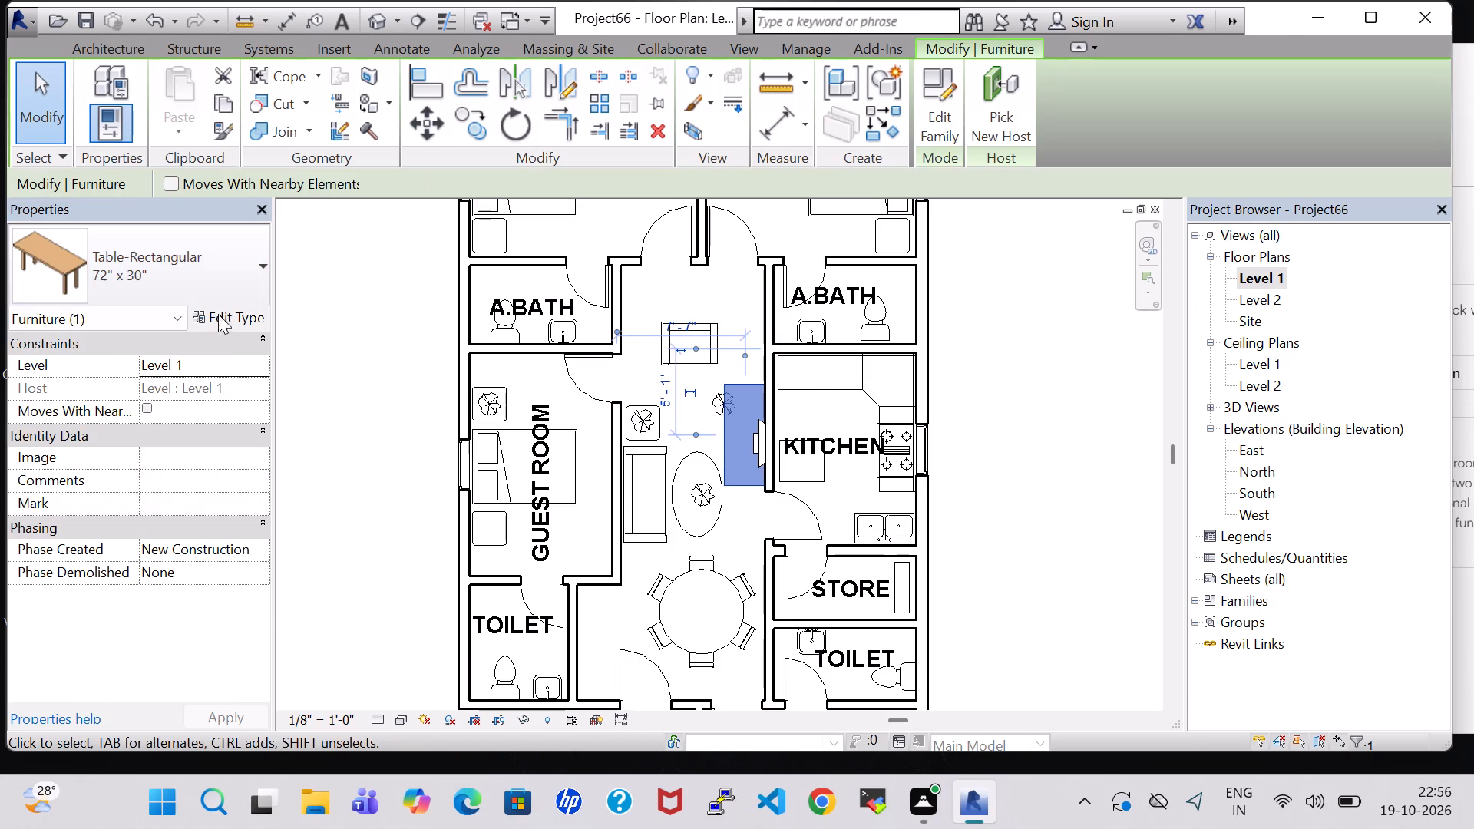
left_click(214, 319)
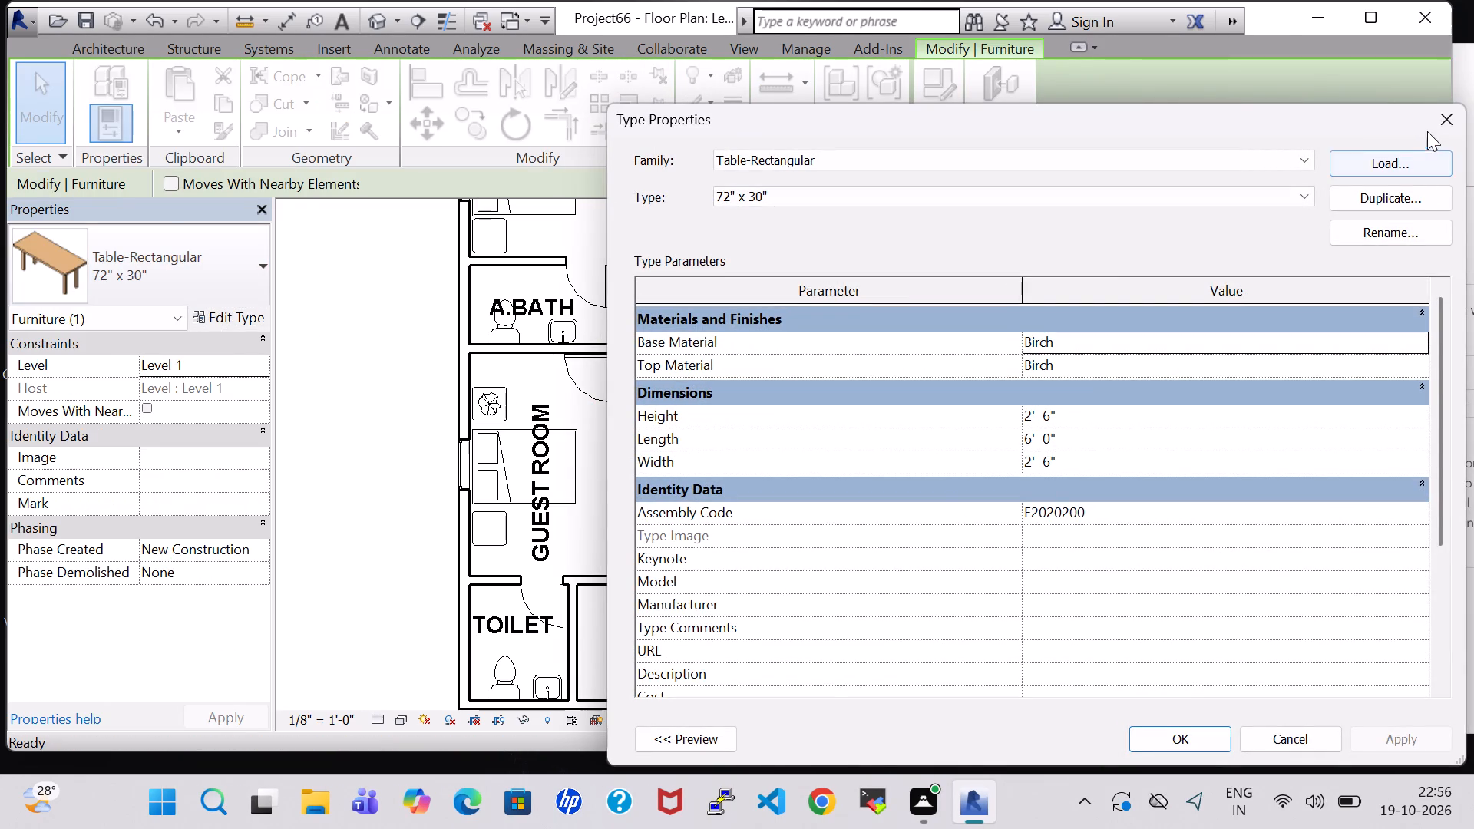
left_click(1447, 121)
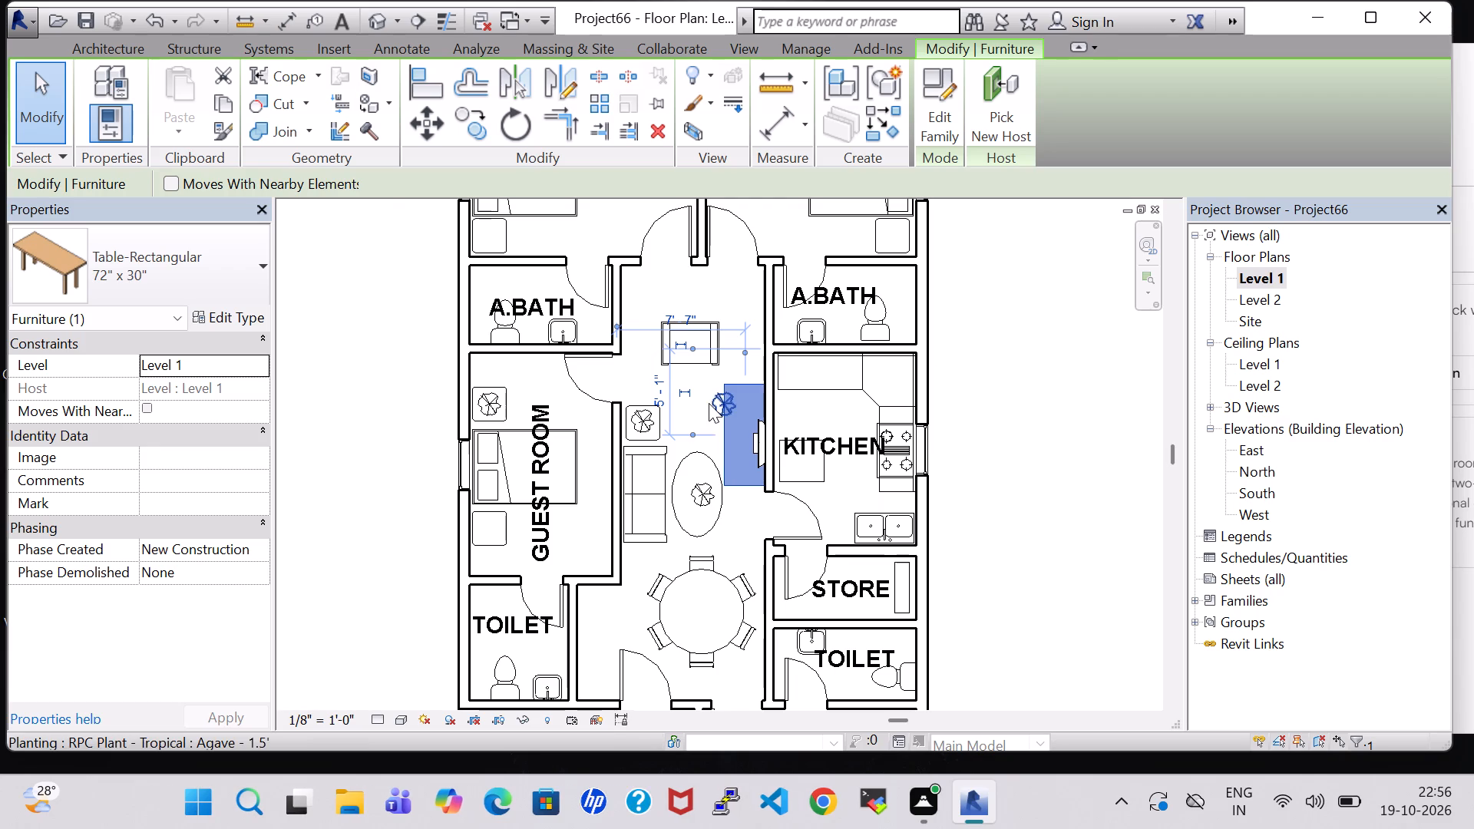
Set the offset of the Agave plant at the living room TV table to 2' 6".
left_click(709, 403)
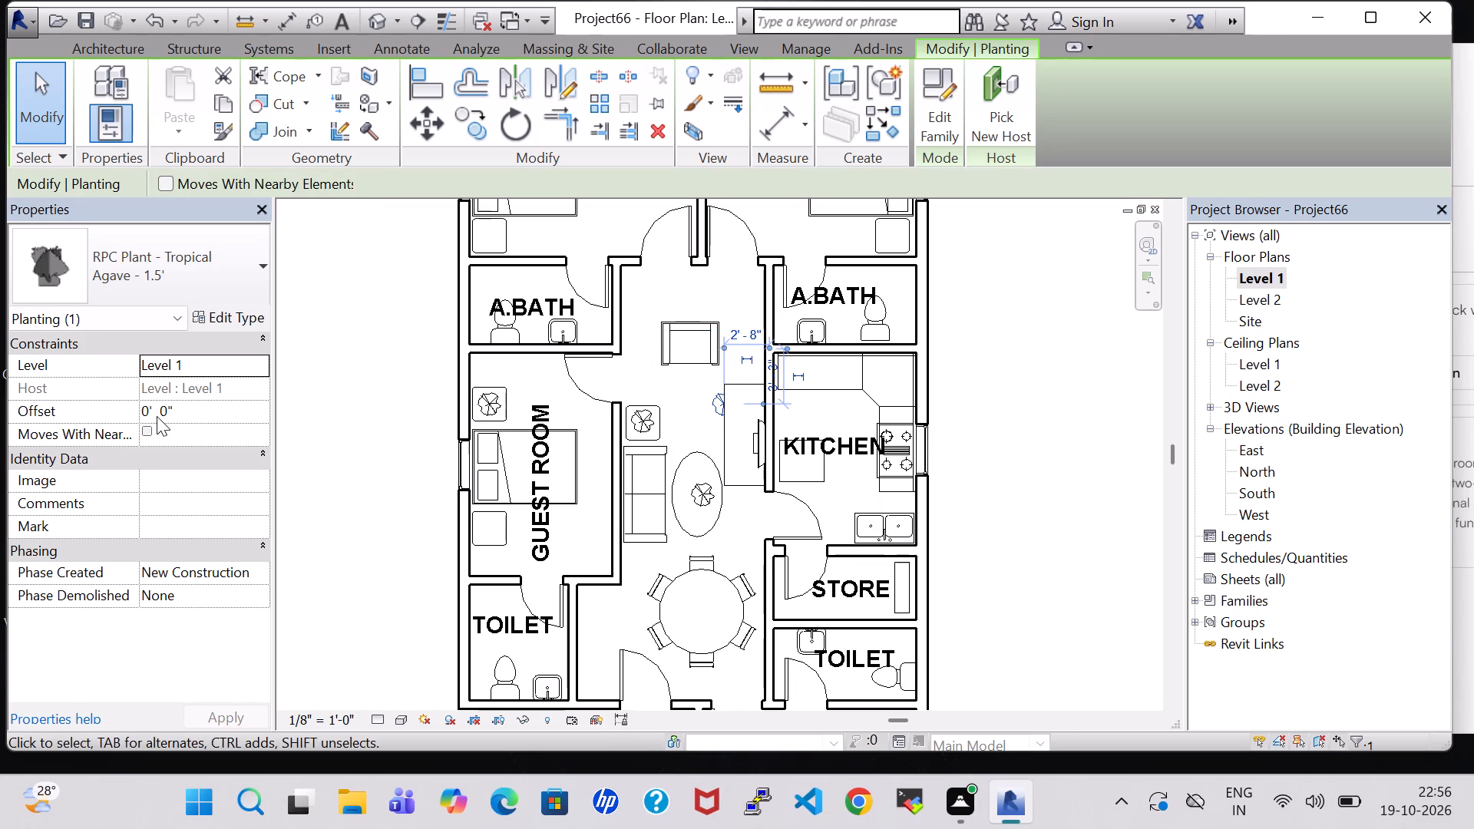
left_click(155, 416)
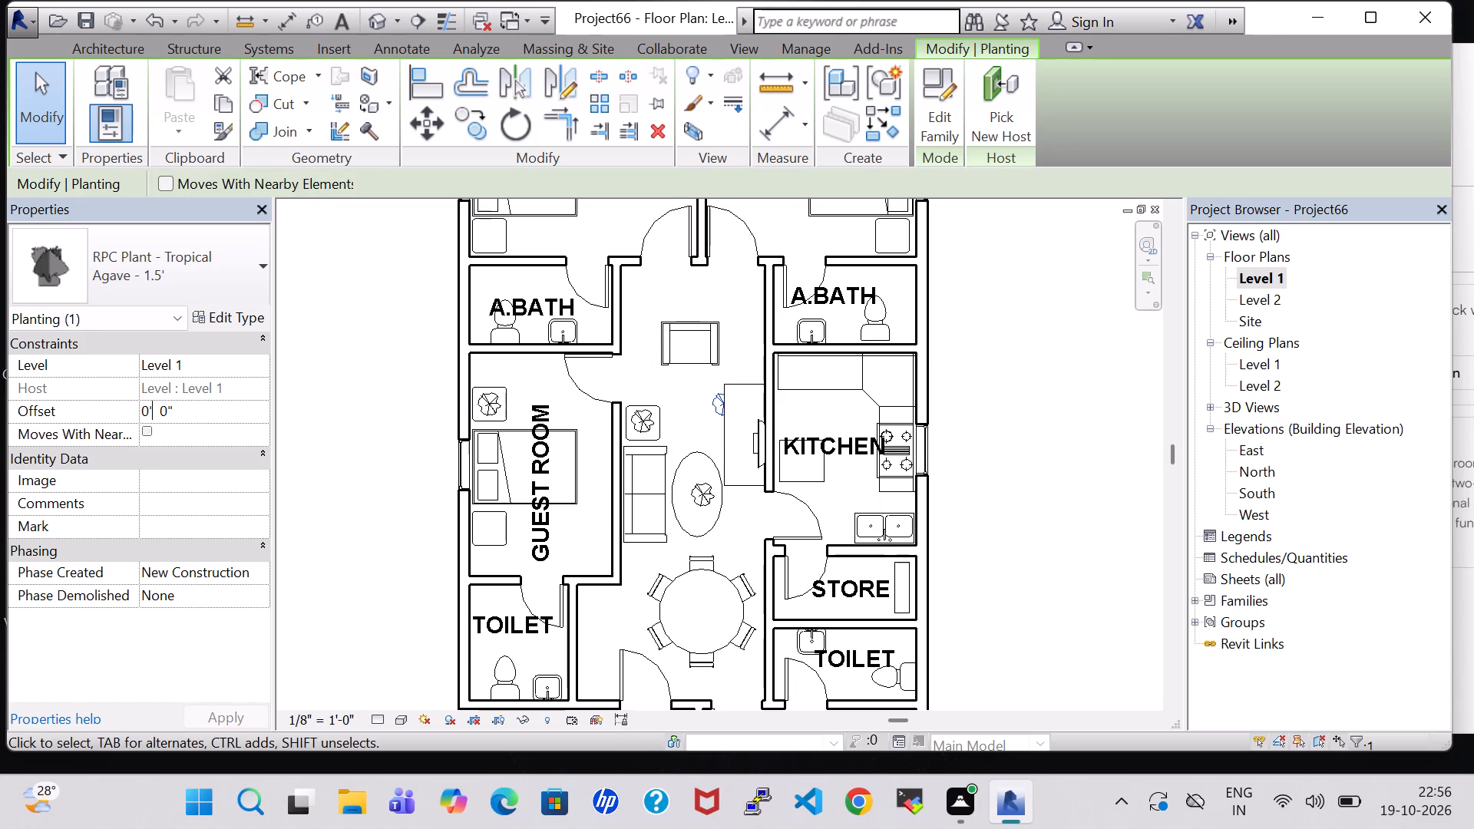
left_click(152, 410)
left_click(146, 410)
key("BackSpace")
key("2")
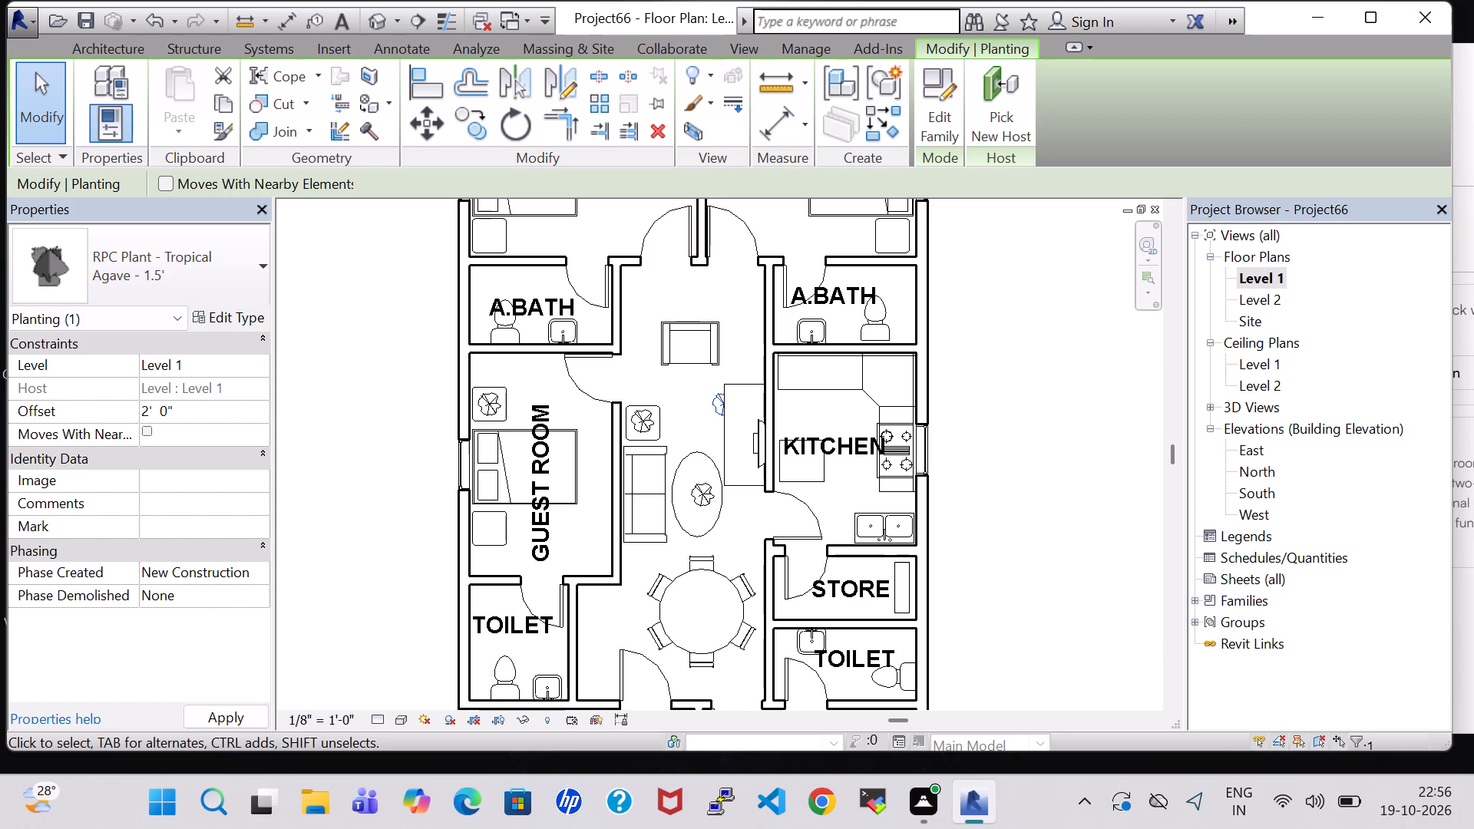
left_click(167, 414)
key("BackSpace")
key("6")
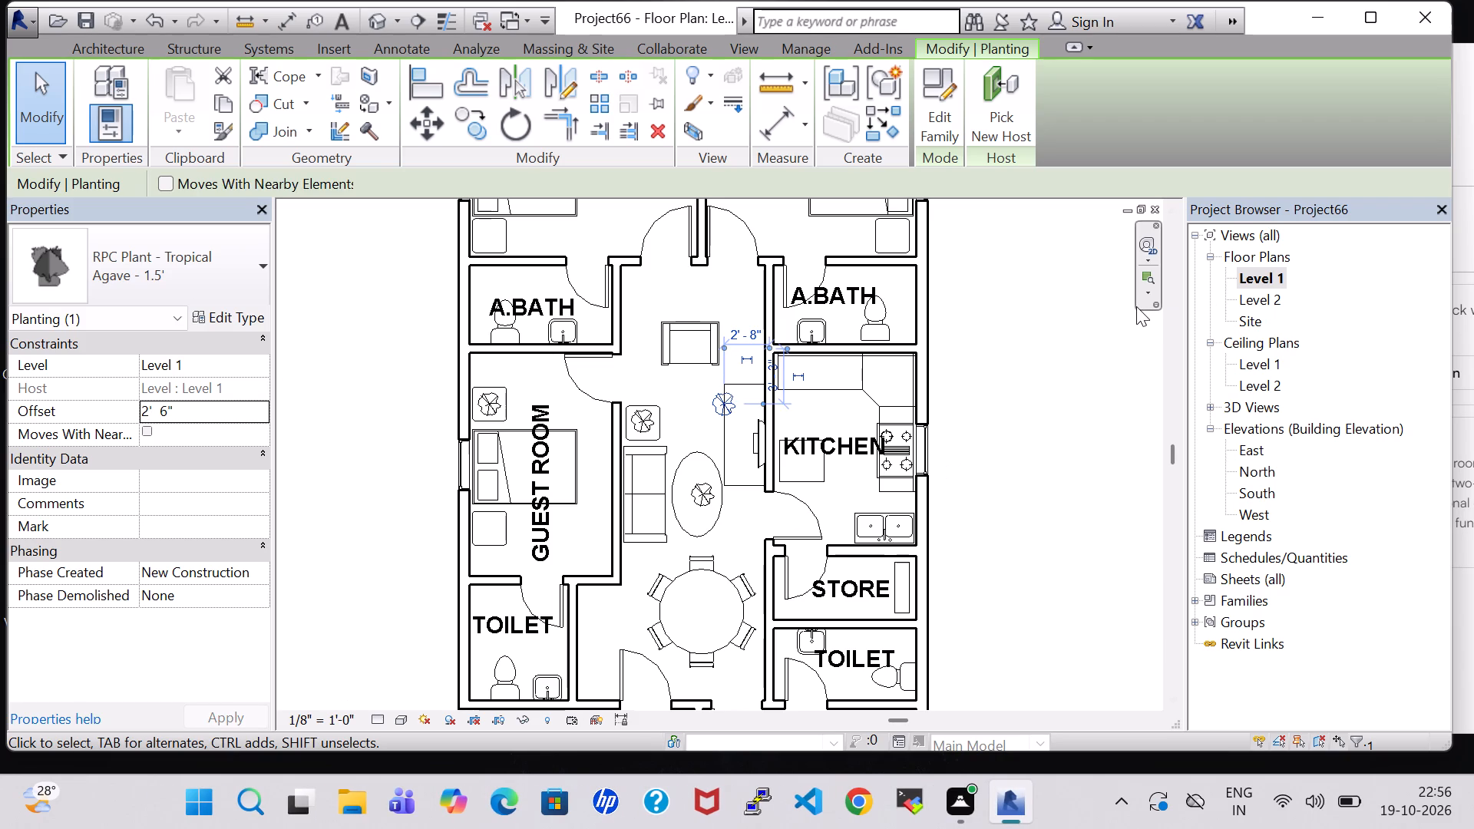
left_click(1064, 346)
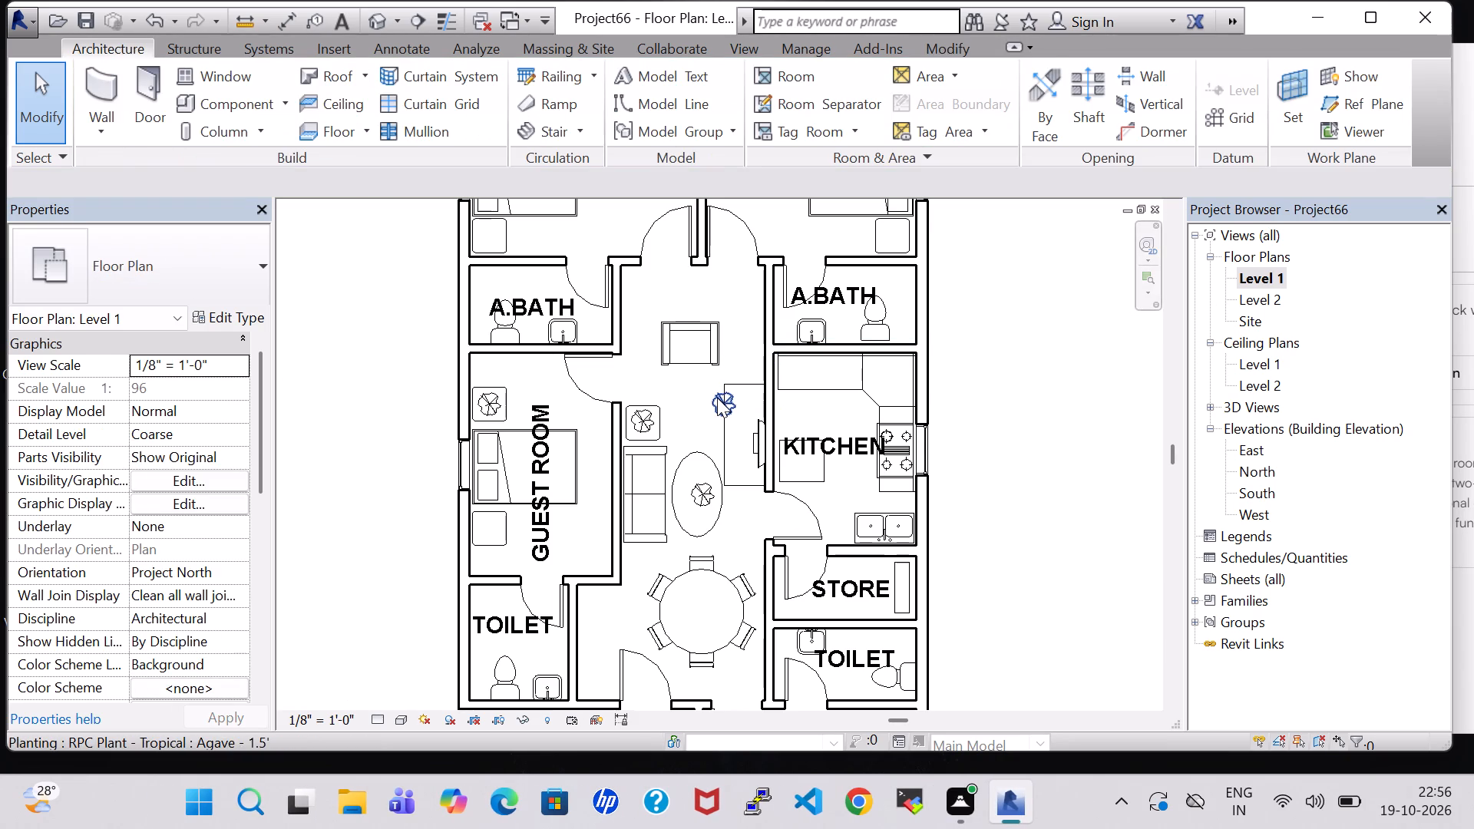
Nudge the raised Agave plant east until it sits fully on the northern end of the TV table.
left_click(717, 398)
key("Right")
key("Right")
key("Right")
key("Right")
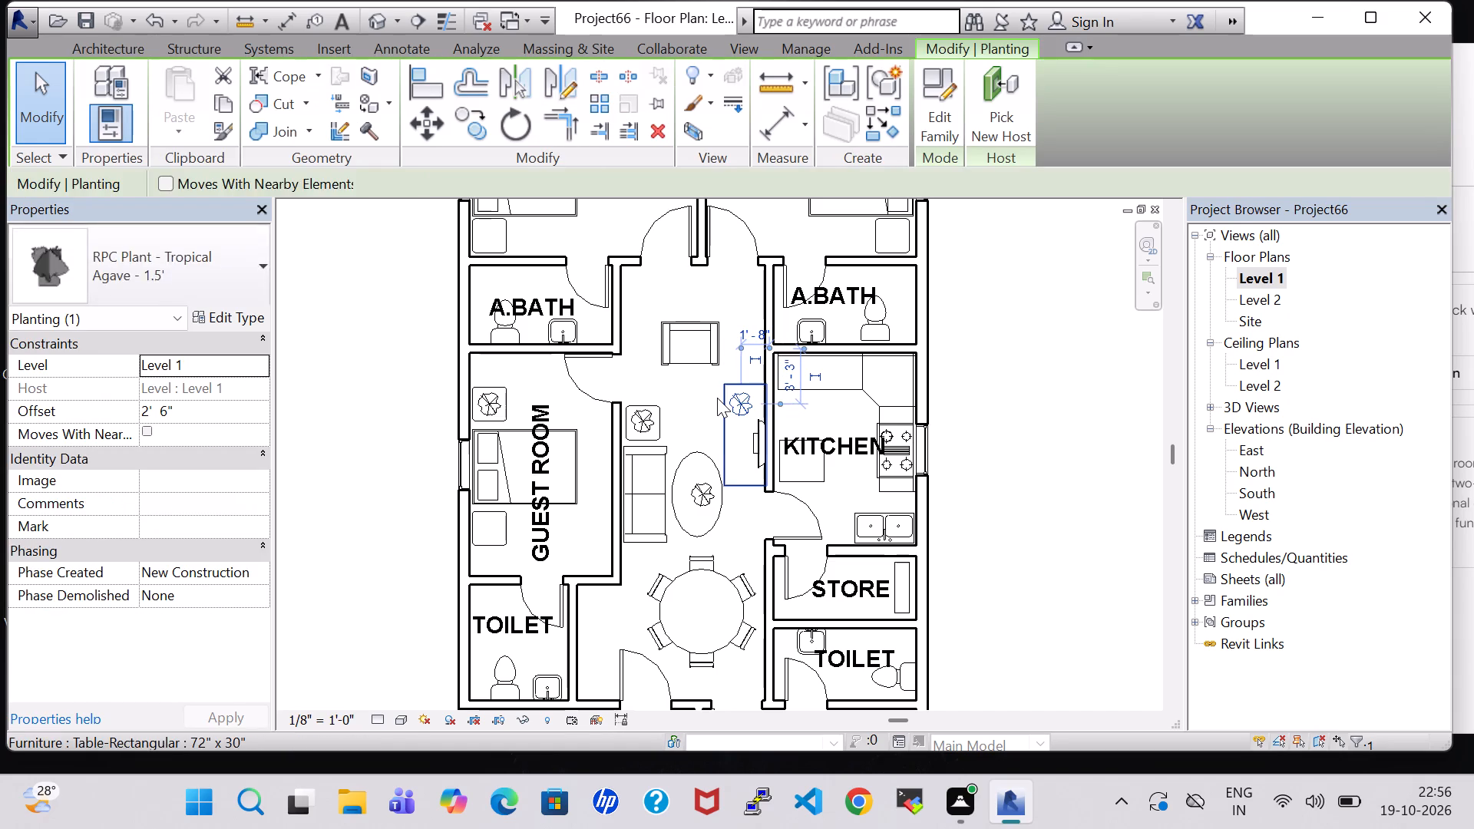
key("Right")
left_click(987, 405)
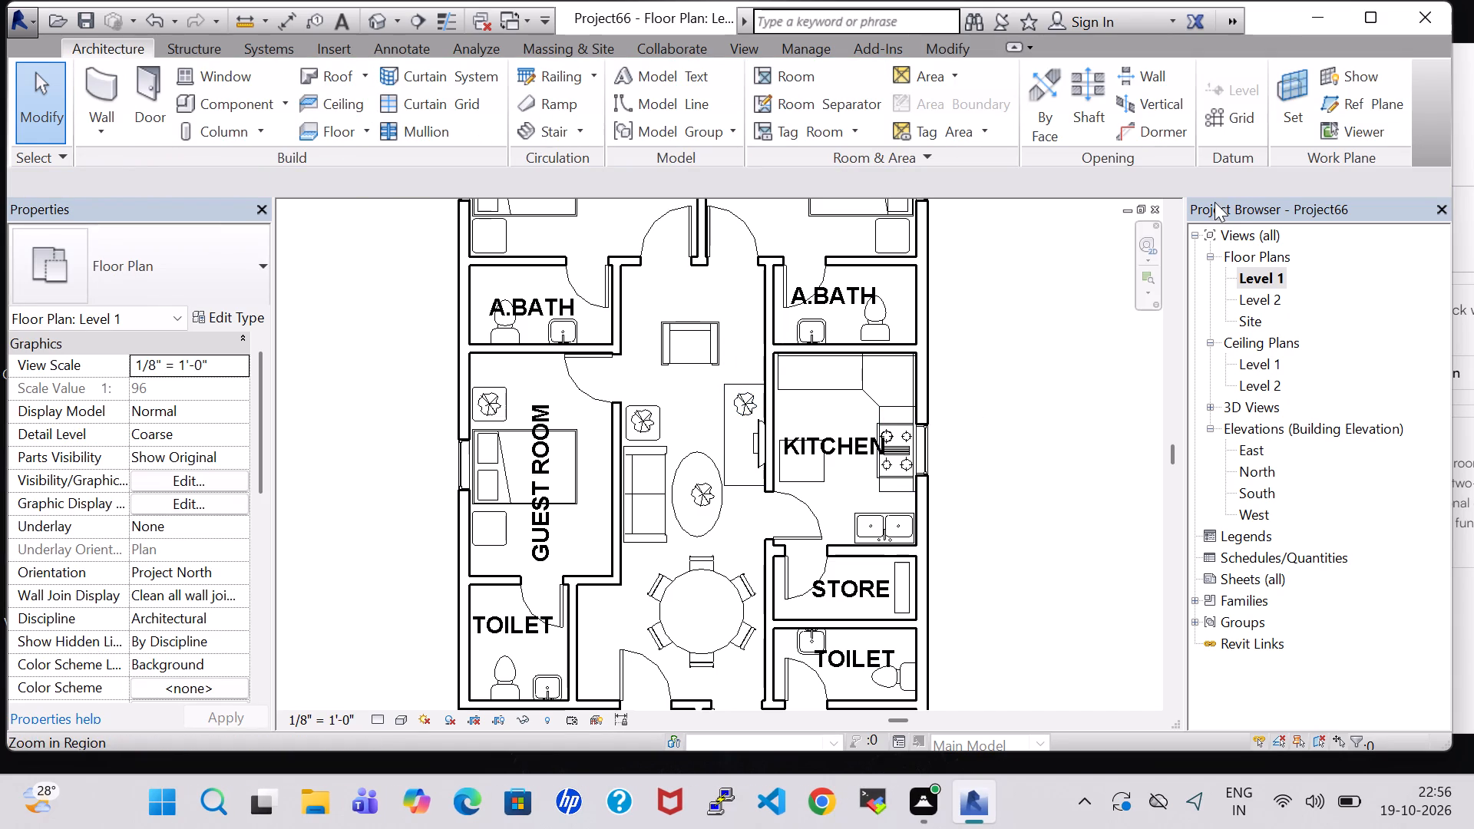
Place a 72" x 30" rectangular table in the north-east bedroom, between the wall-mounted TV and the bed.
left_click(1171, 208)
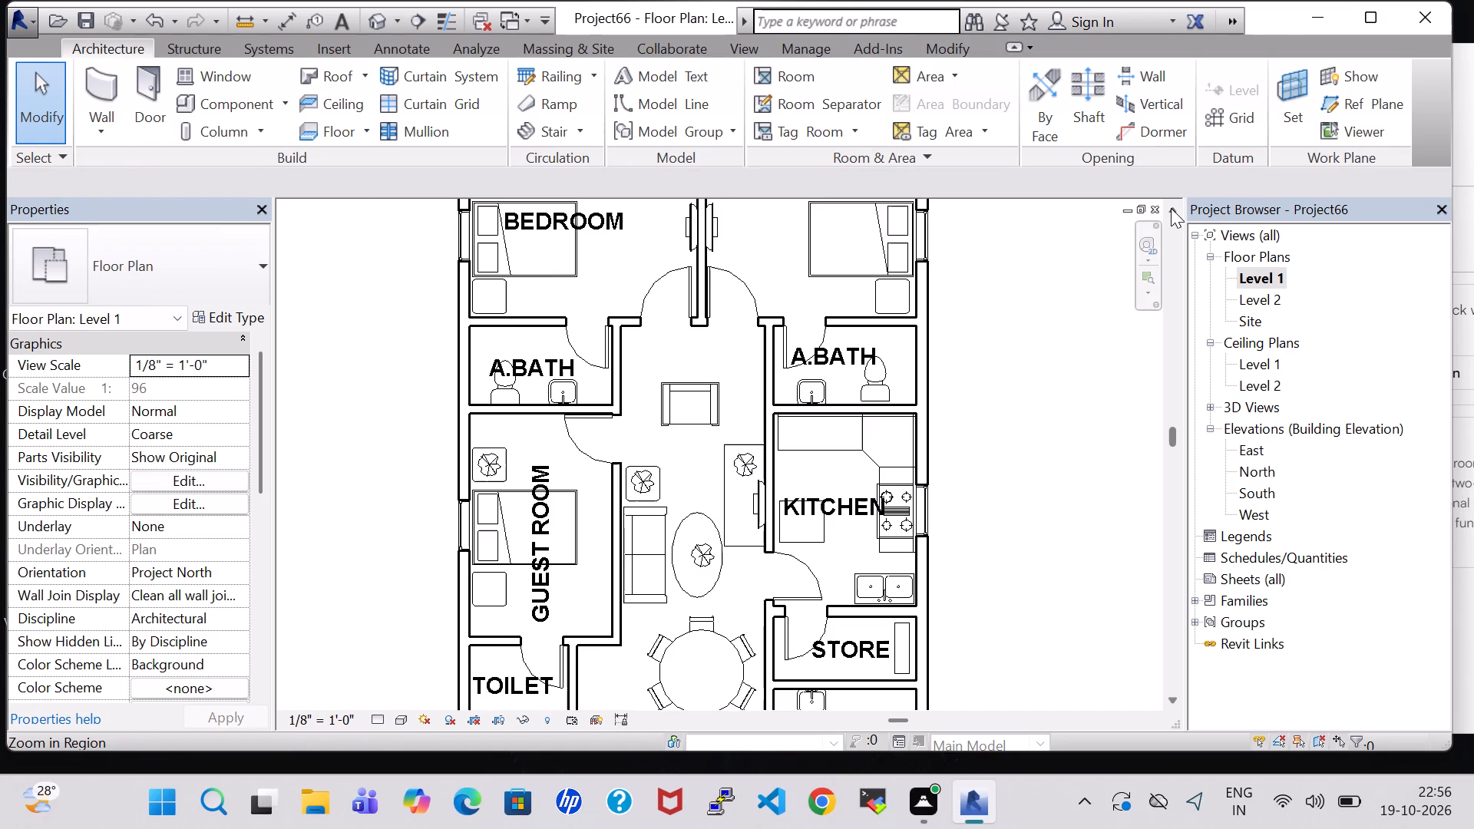
left_click(1171, 208)
left_click(1171, 208)
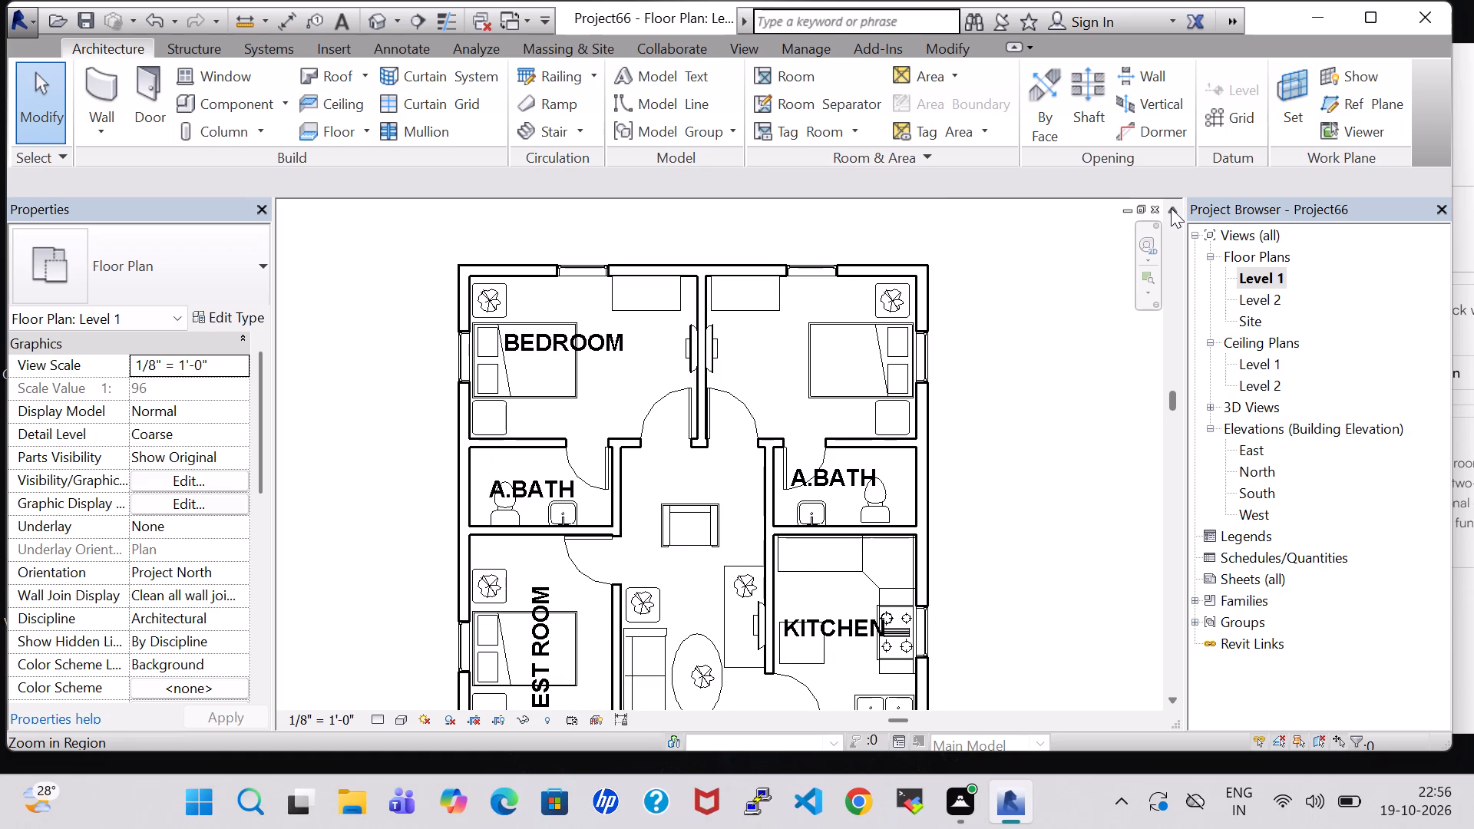
left_click(1171, 208)
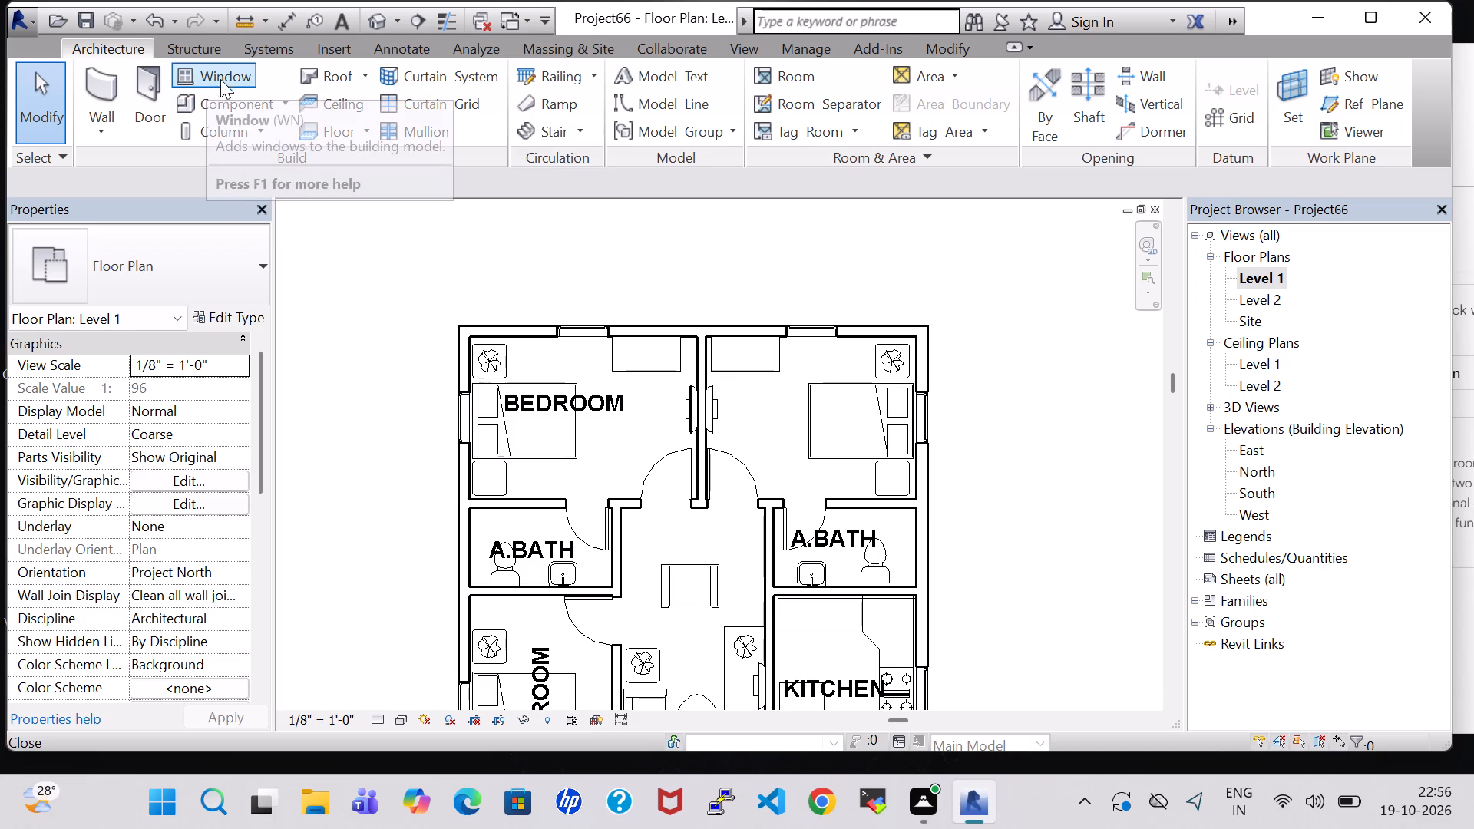
left_click(227, 111)
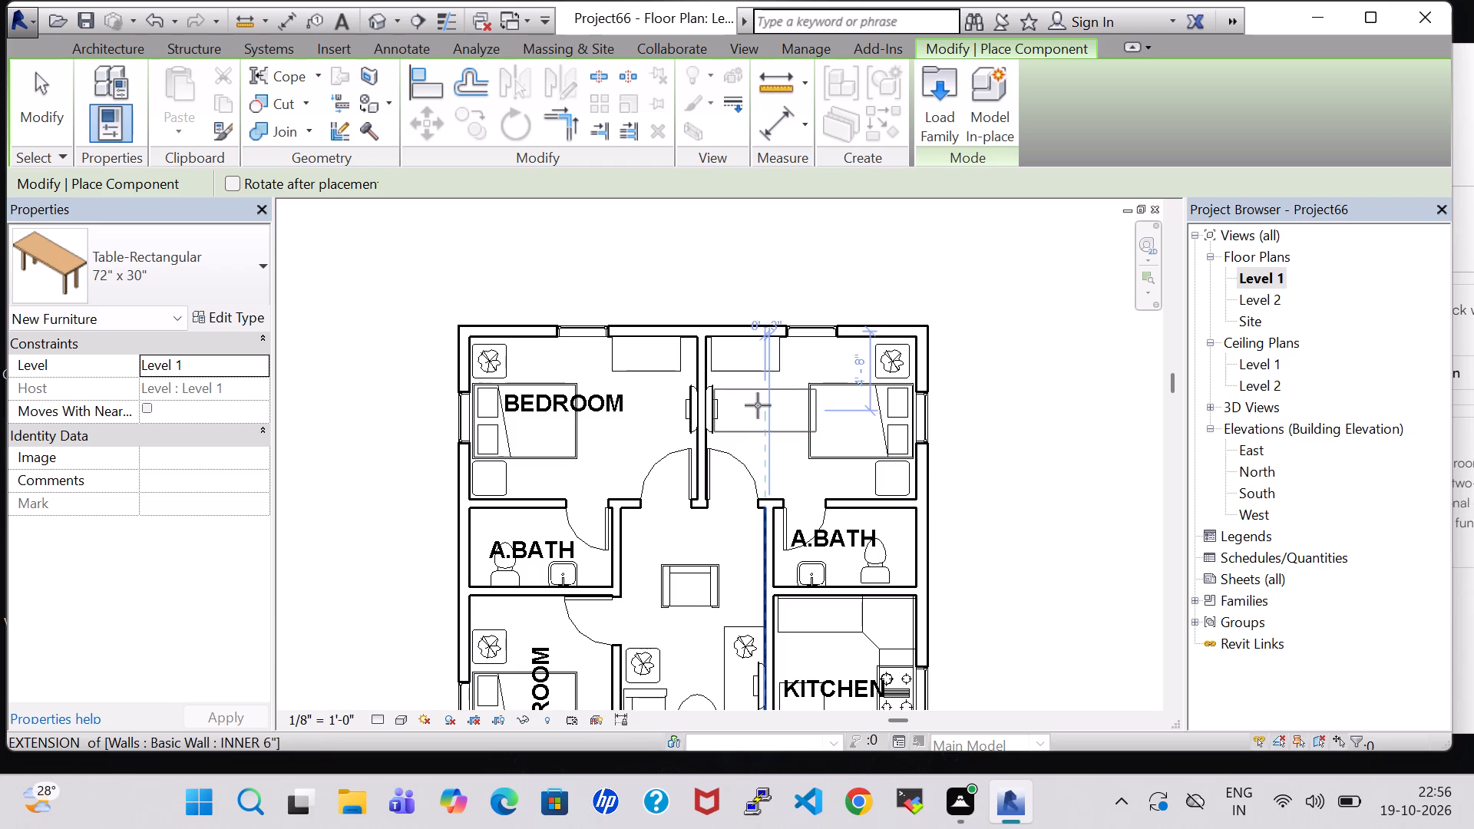
scroll(758, 406, "up", 5)
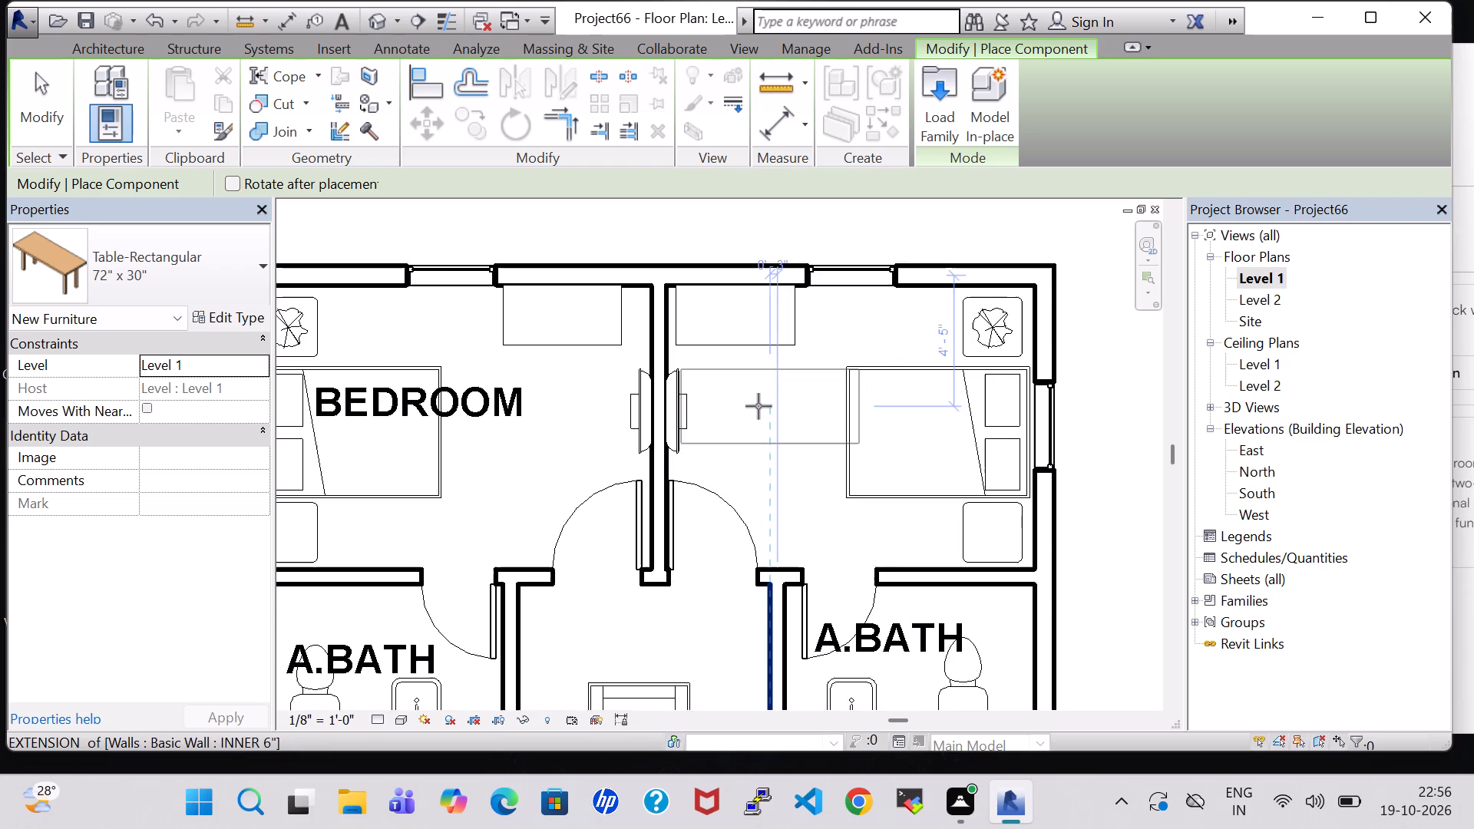
left_click(755, 406)
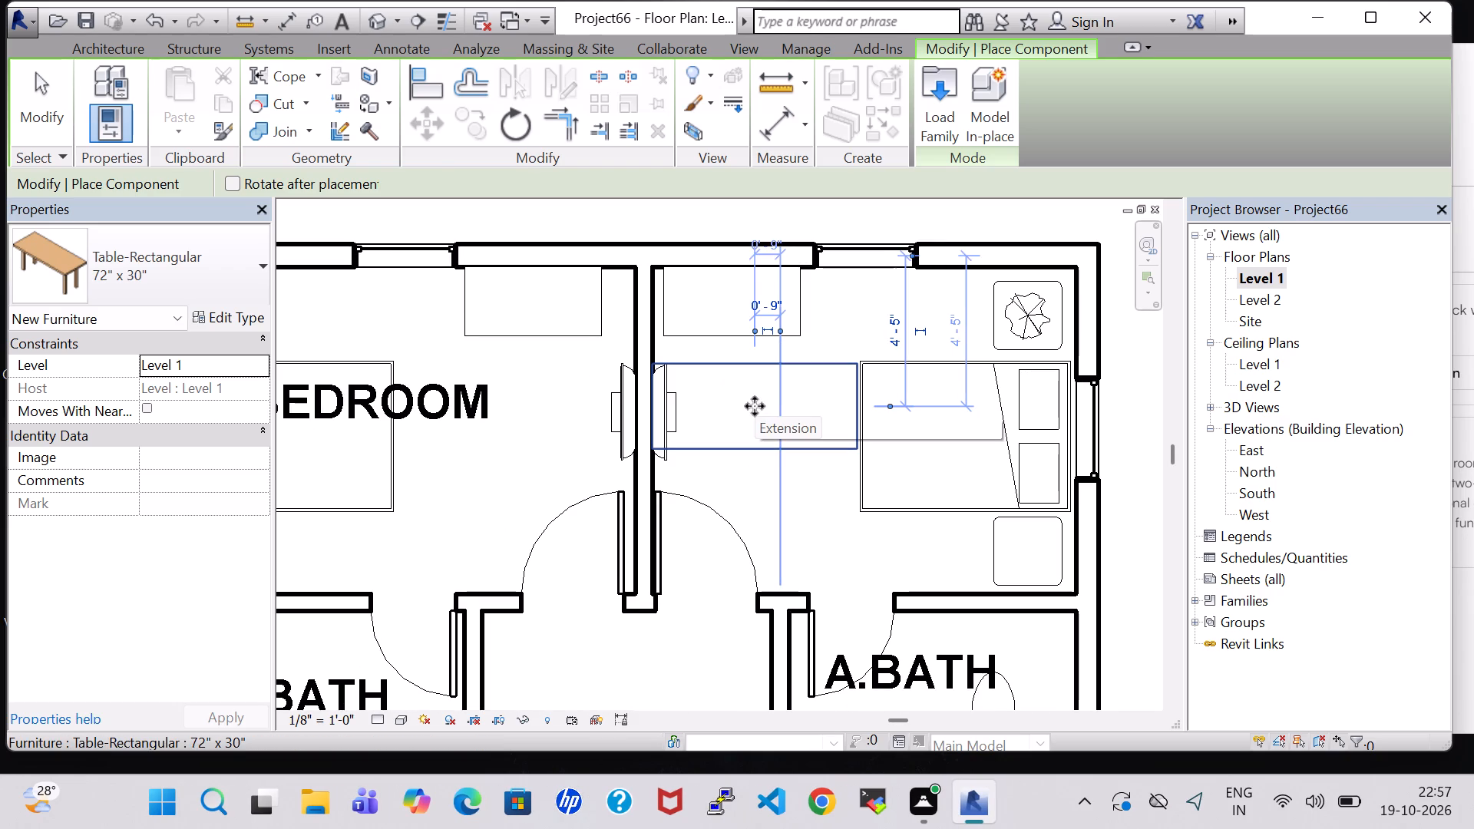
key("Escape")
key("Escape")
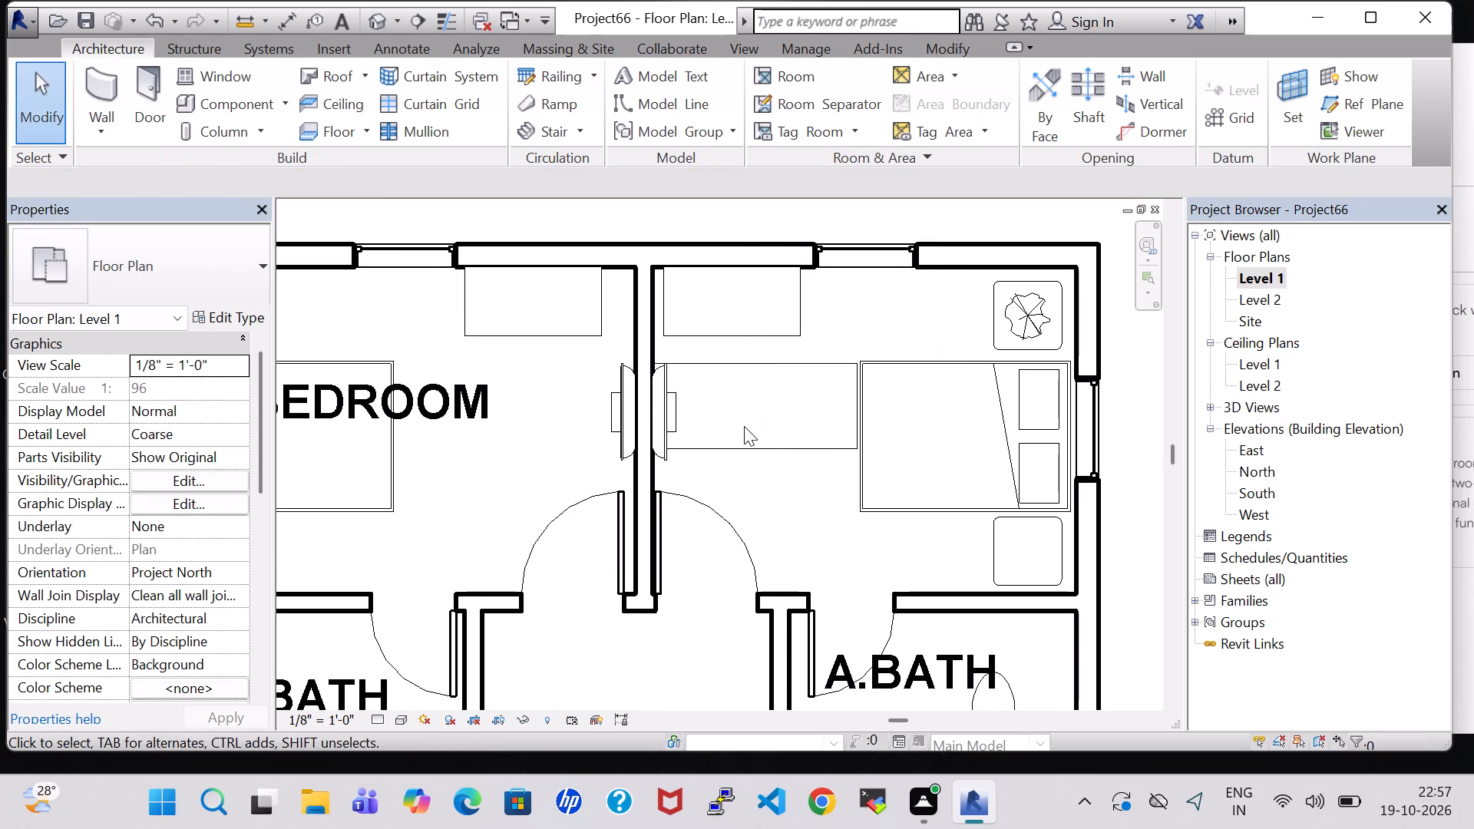
Change the north-east bedroom's new rectangular table to the 36" x 36" type.
left_click(742, 444)
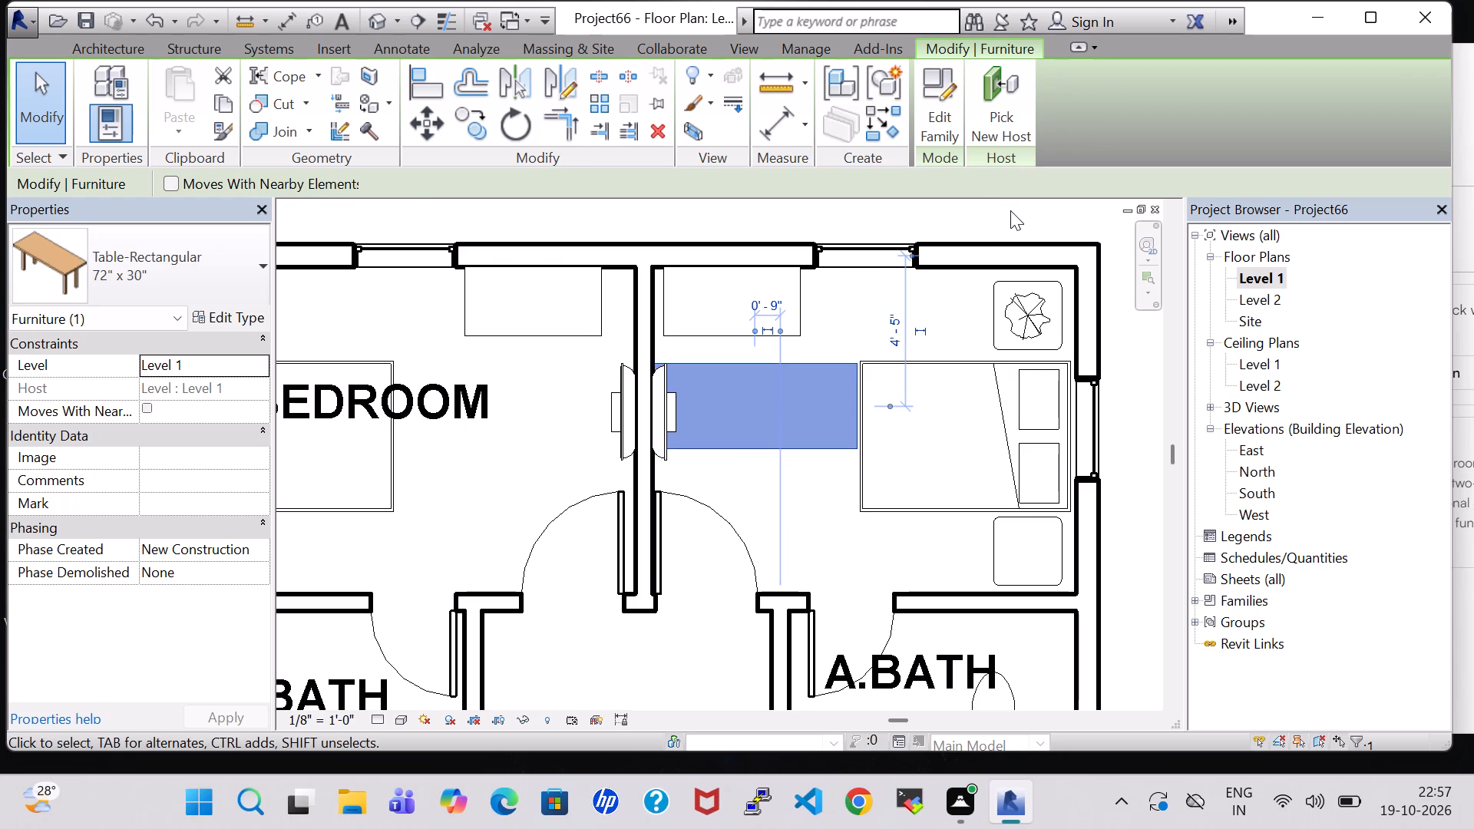
left_click(215, 252)
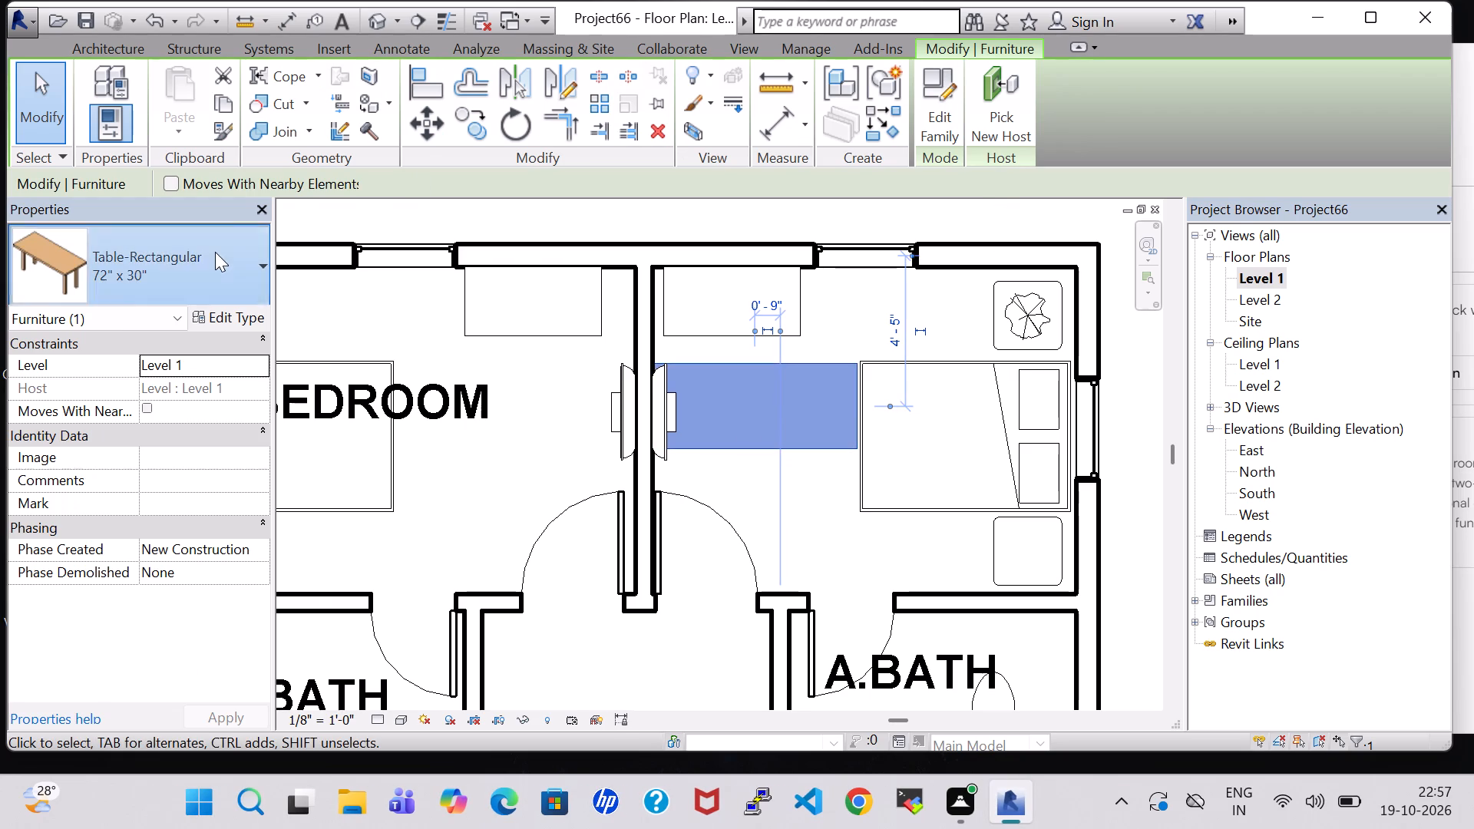
left_click(190, 287)
left_click(203, 315)
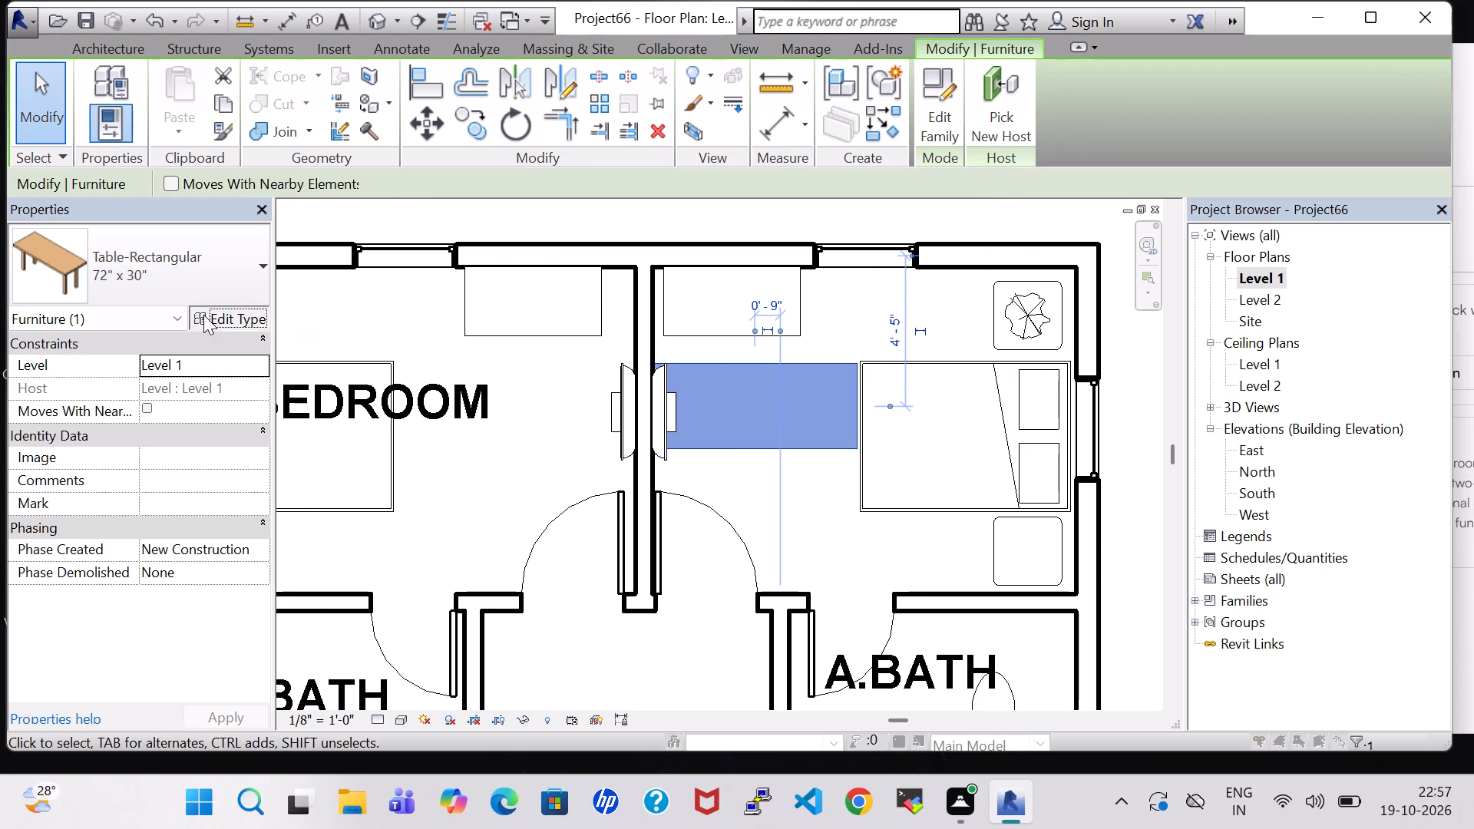
left_click(916, 189)
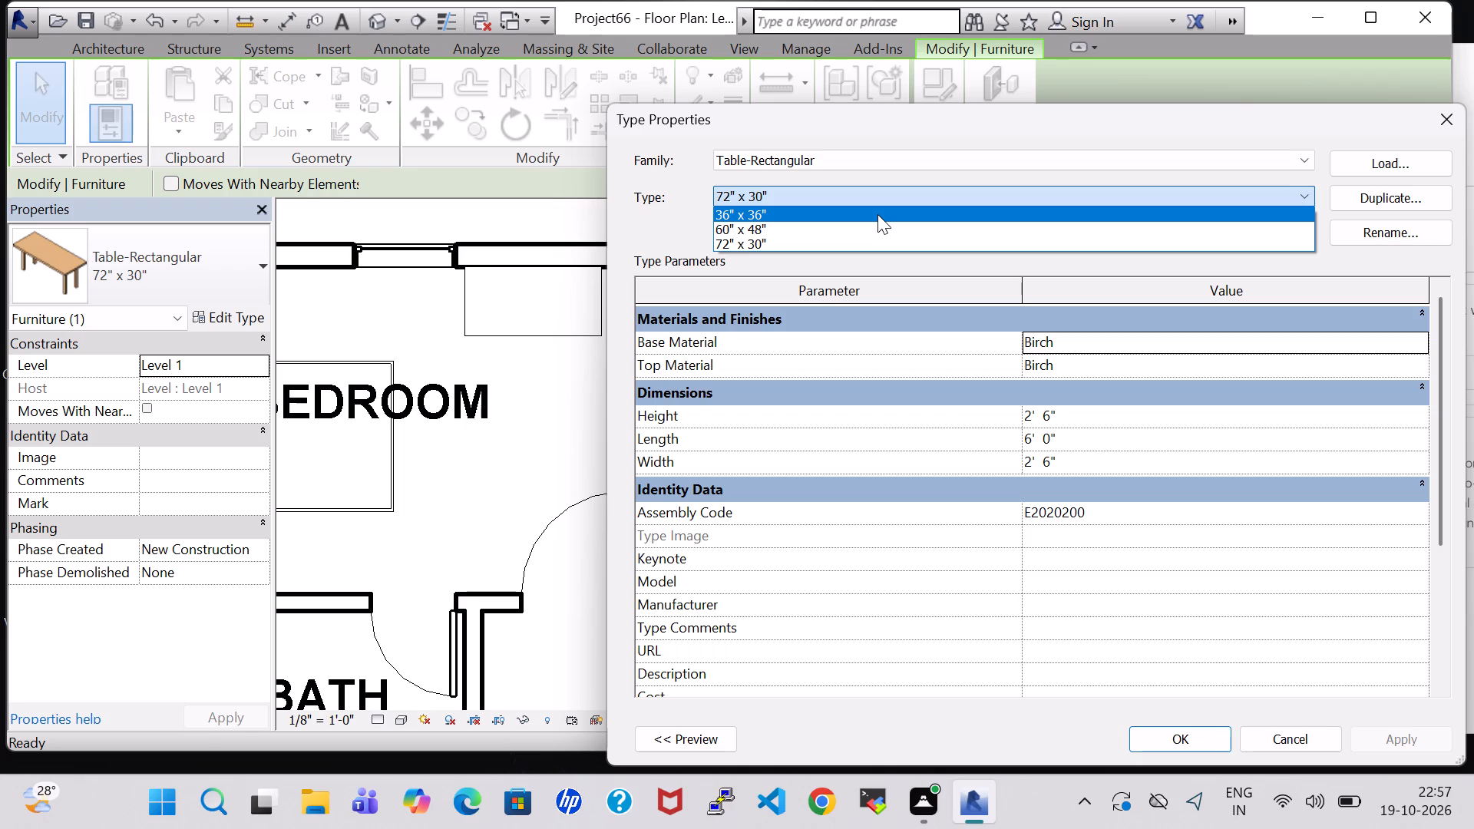
left_click(877, 214)
left_click(1199, 741)
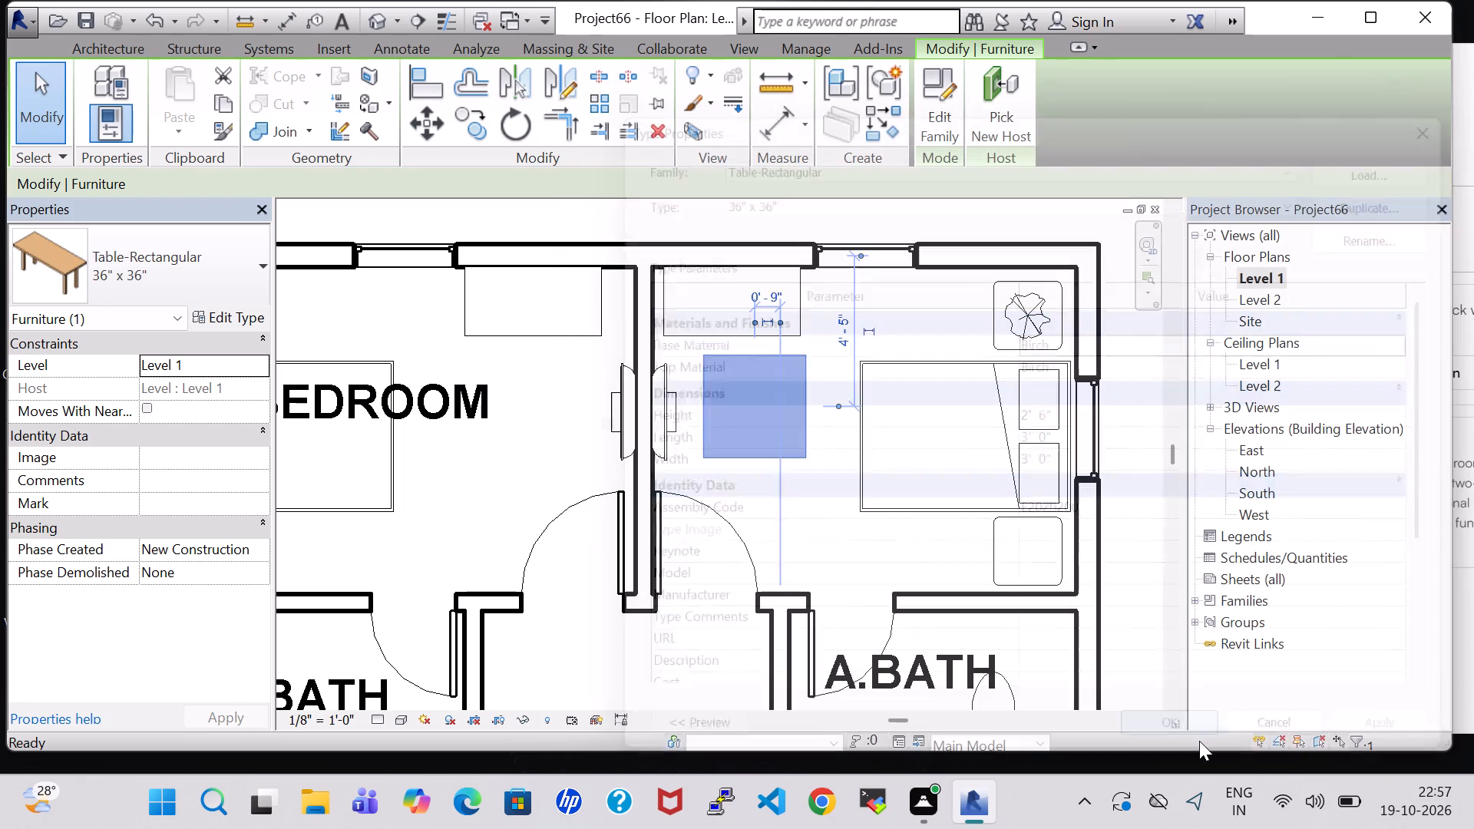
Nudge the 36" x 36" table west until it meets the TV wall of the north-east bedroom.
key("Left")
key("Left")
key("Left")
key("Left")
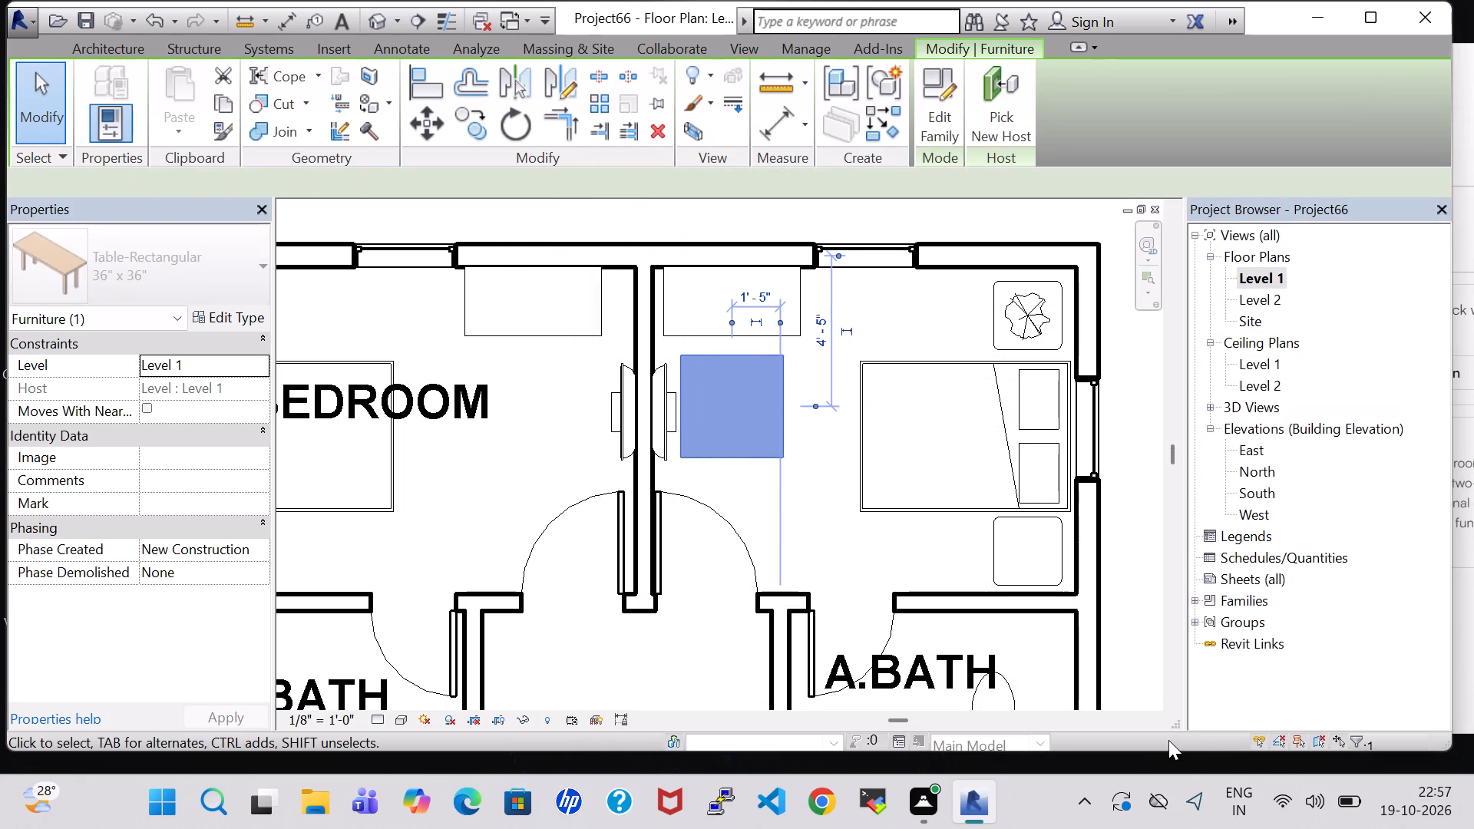
key("Left")
key("Left")
key("Left")
key("Left")
key("Left")
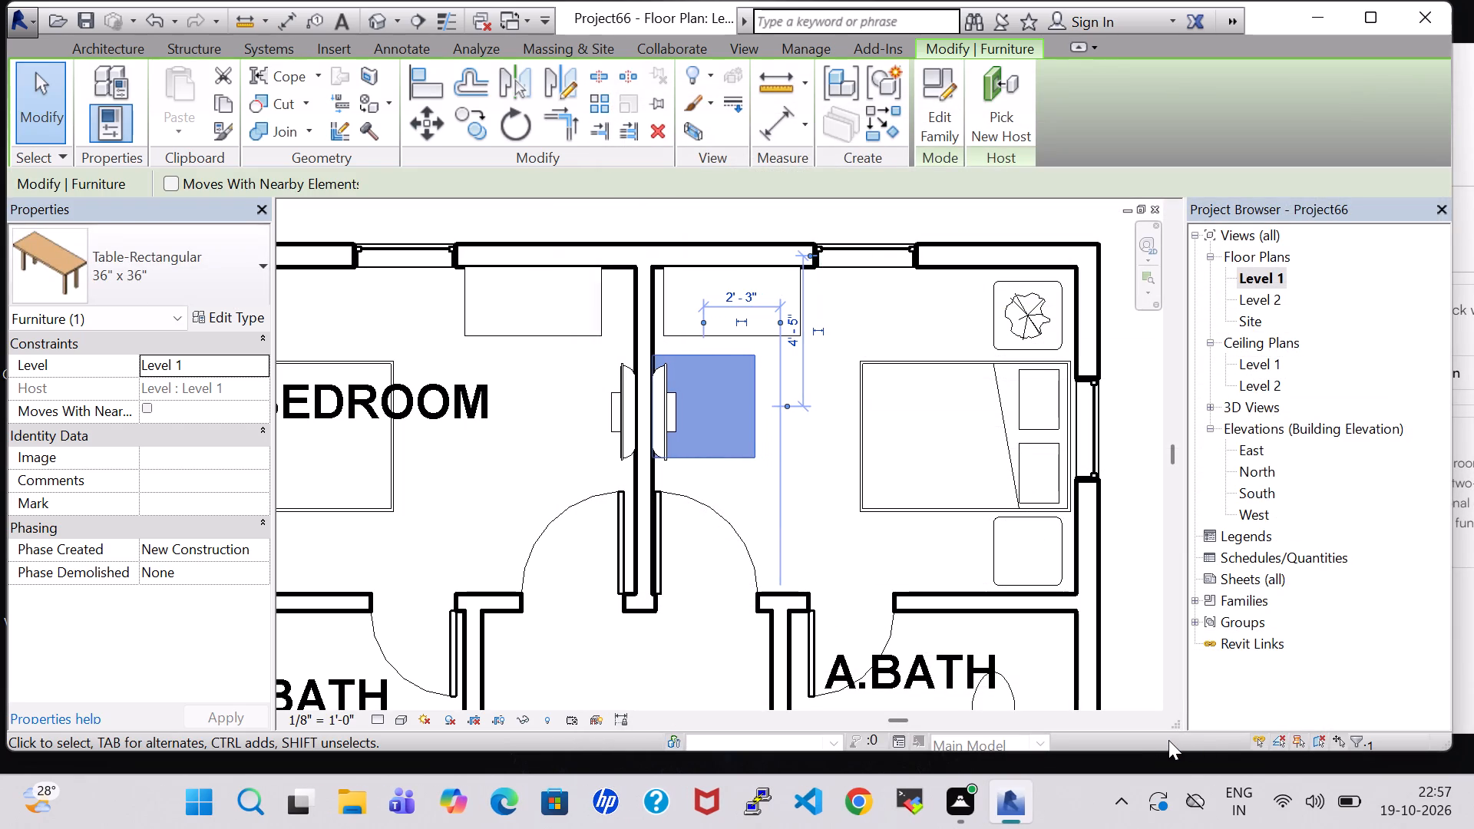
left_click(825, 487)
Place an Agave - 1.5' plant matching the bedside one on the north-eastern part of the 36" x 36" table.
left_click(1024, 312)
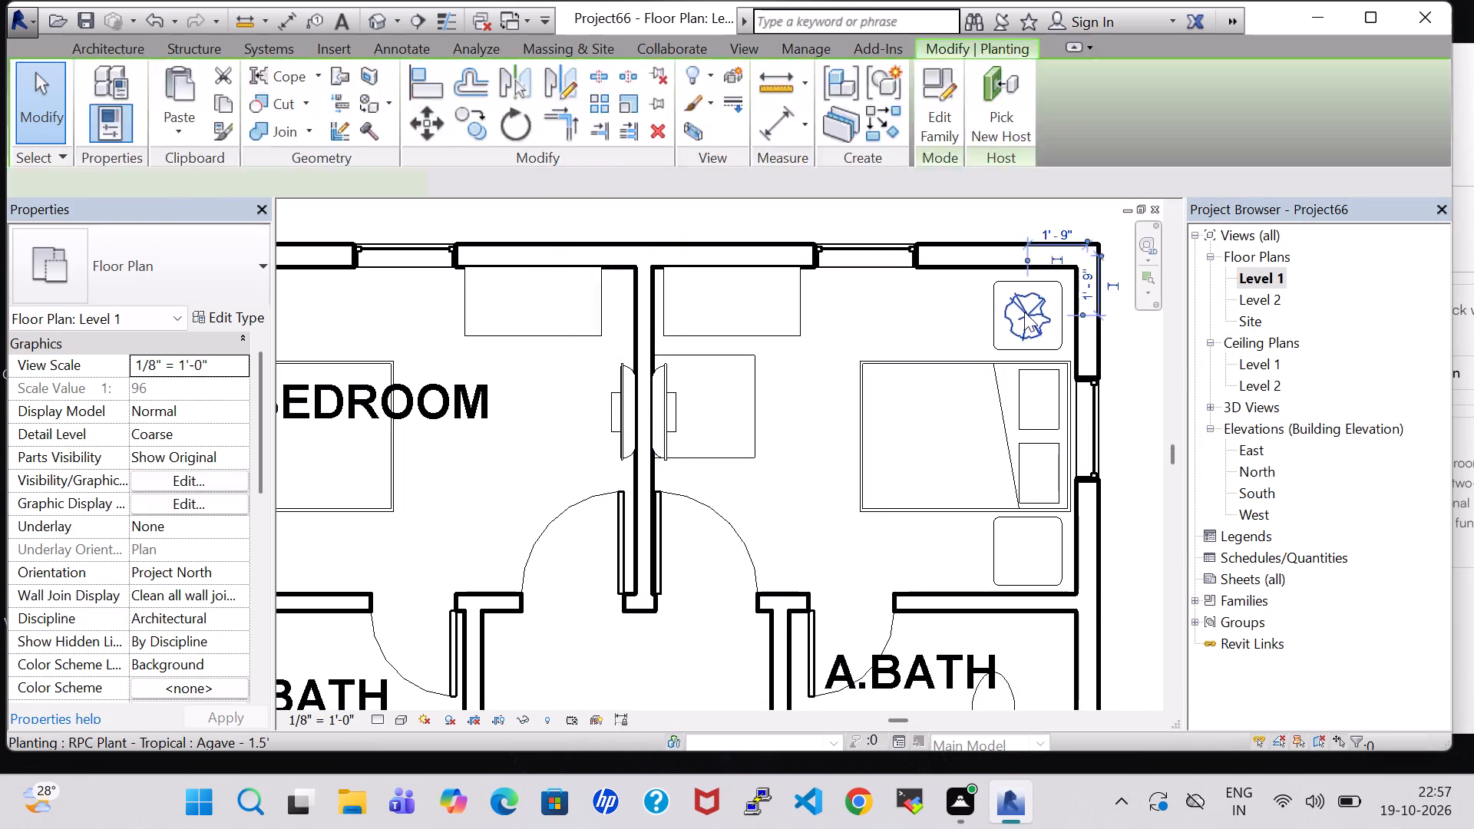
right_click(1024, 312)
left_click(1096, 413)
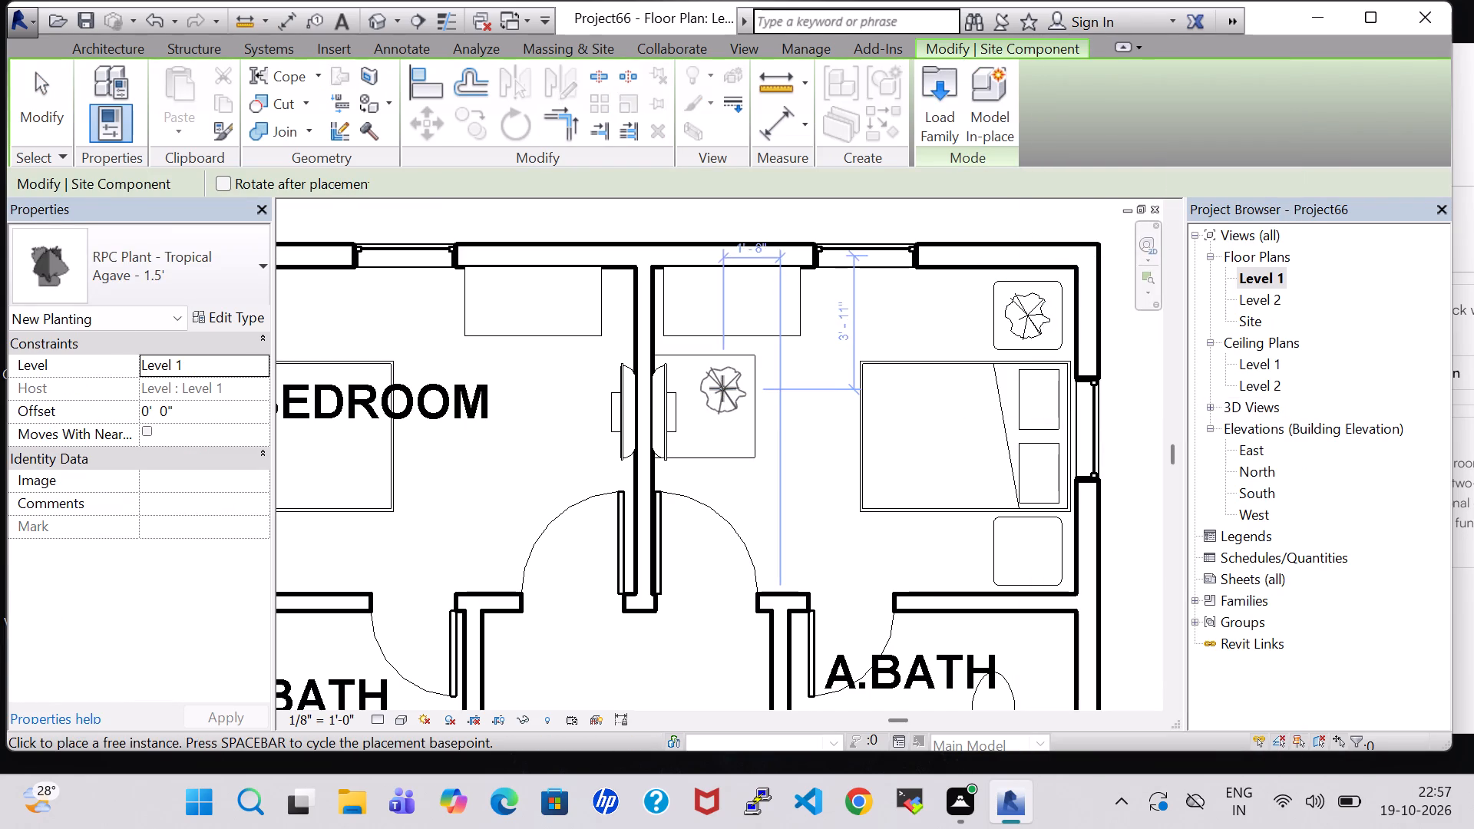
left_click(725, 383)
key("Escape")
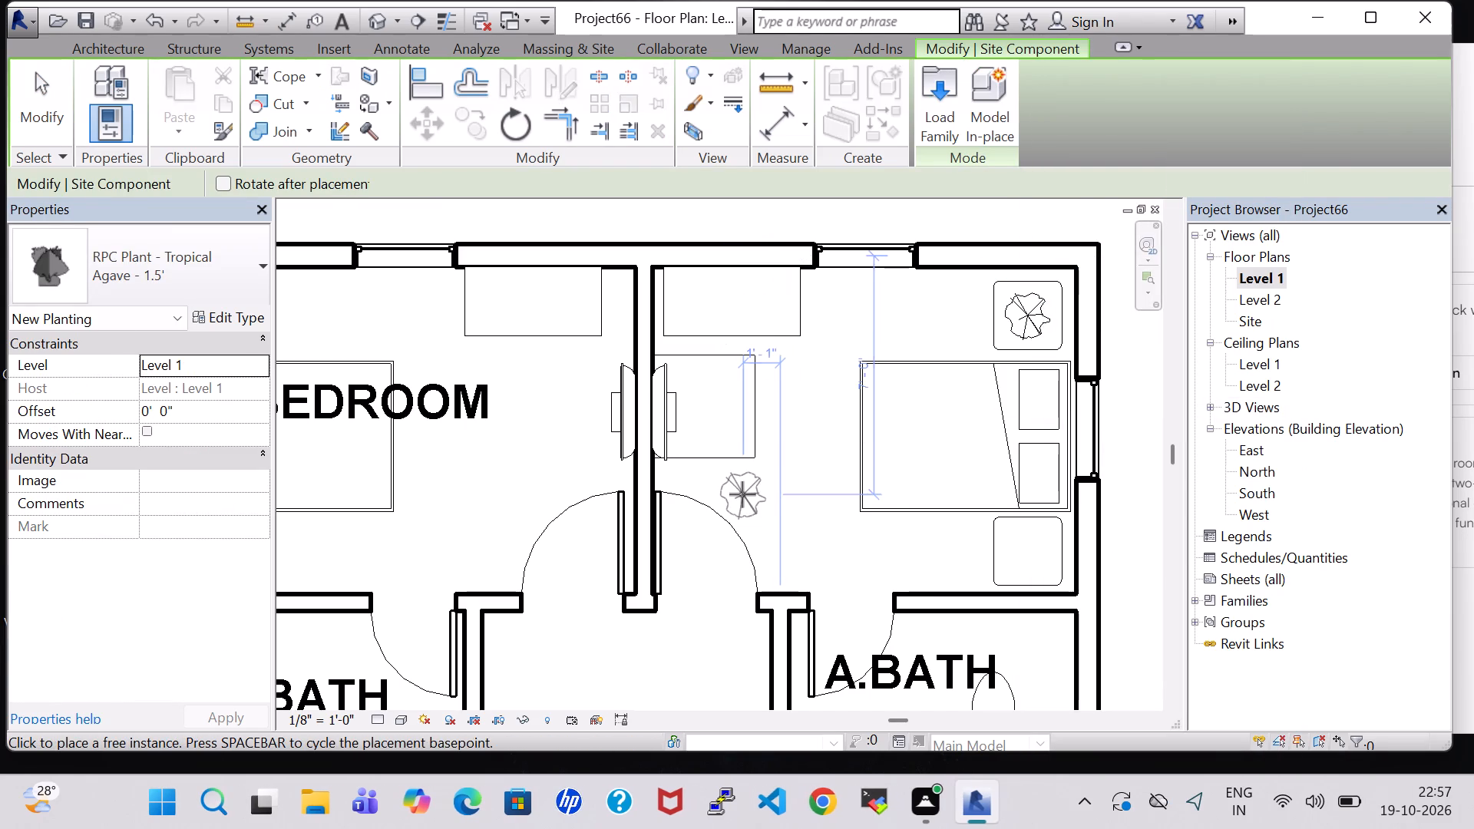
key("Escape")
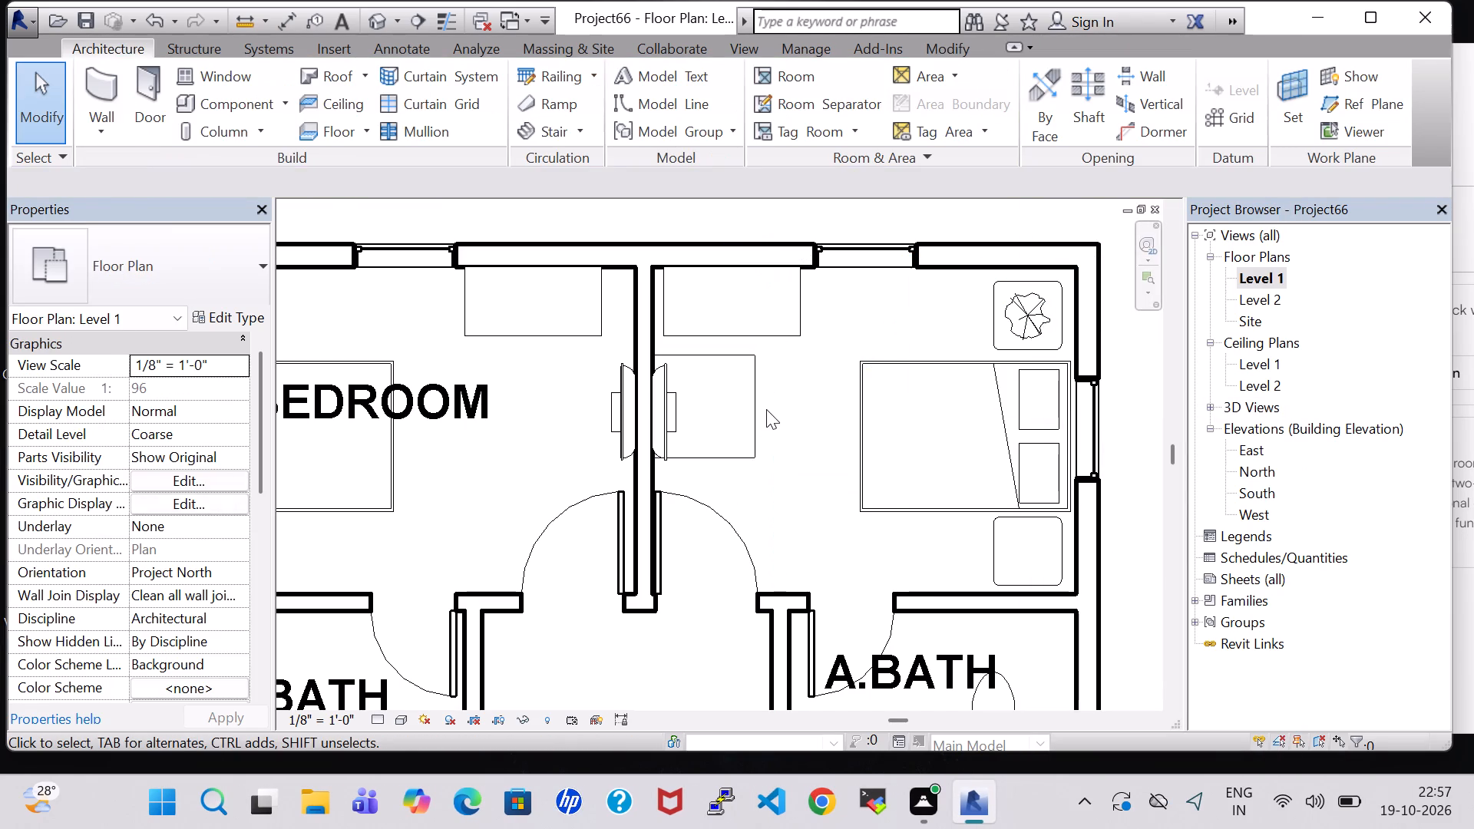
Nudge the 36" x 36" table slightly south so the plant underneath can be selected.
left_click(726, 457)
key("Down")
key("Down")
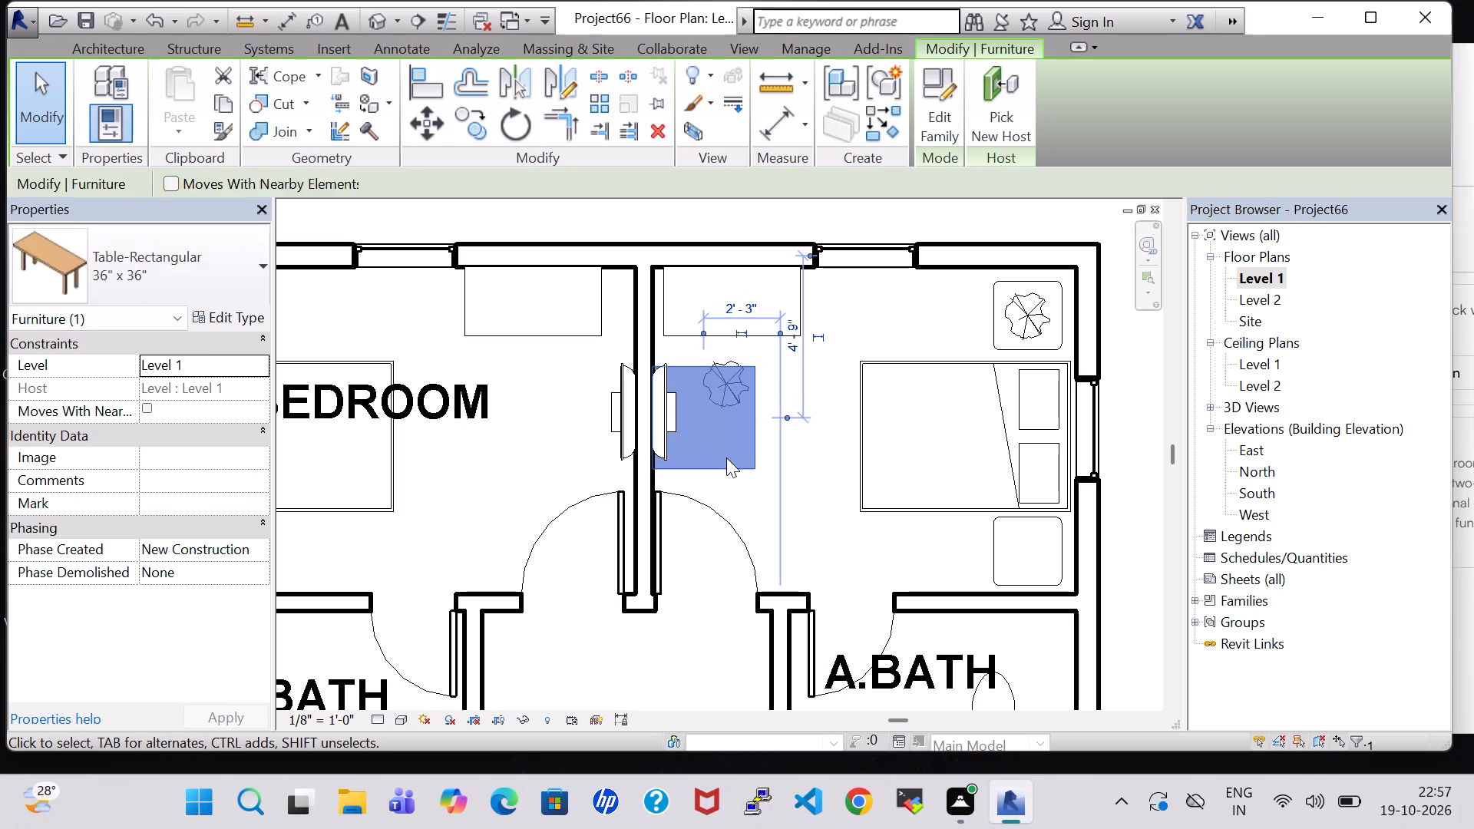
key("Down")
key("Down")
Nudge the new Agave plant east so it straddles the line of the 36" x 36" table's eastern edge.
left_click(731, 366)
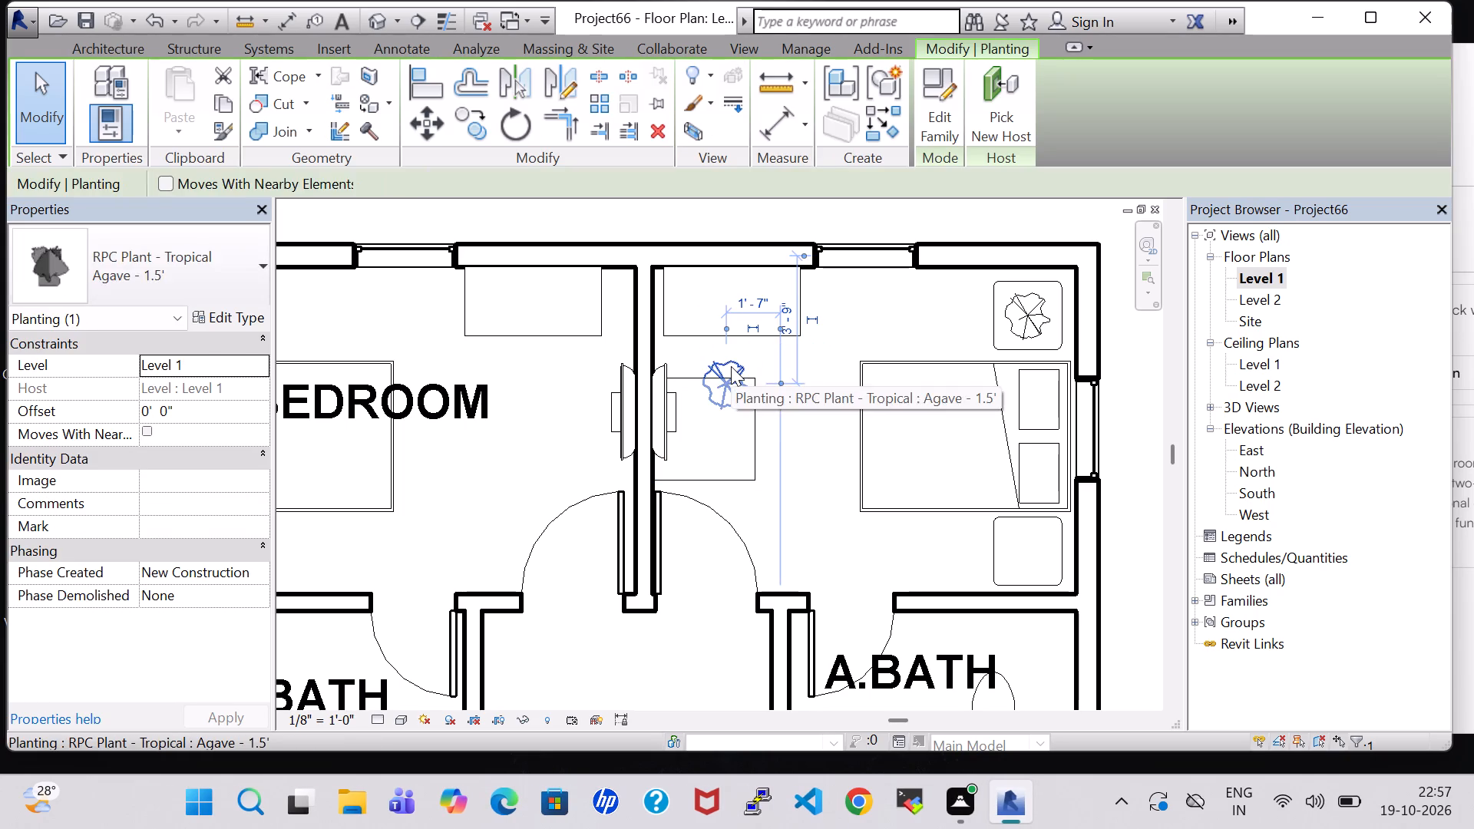
key("Right")
key("Right")
key("Right")
key("Right")
key("Right")
key("Right")
key("Right")
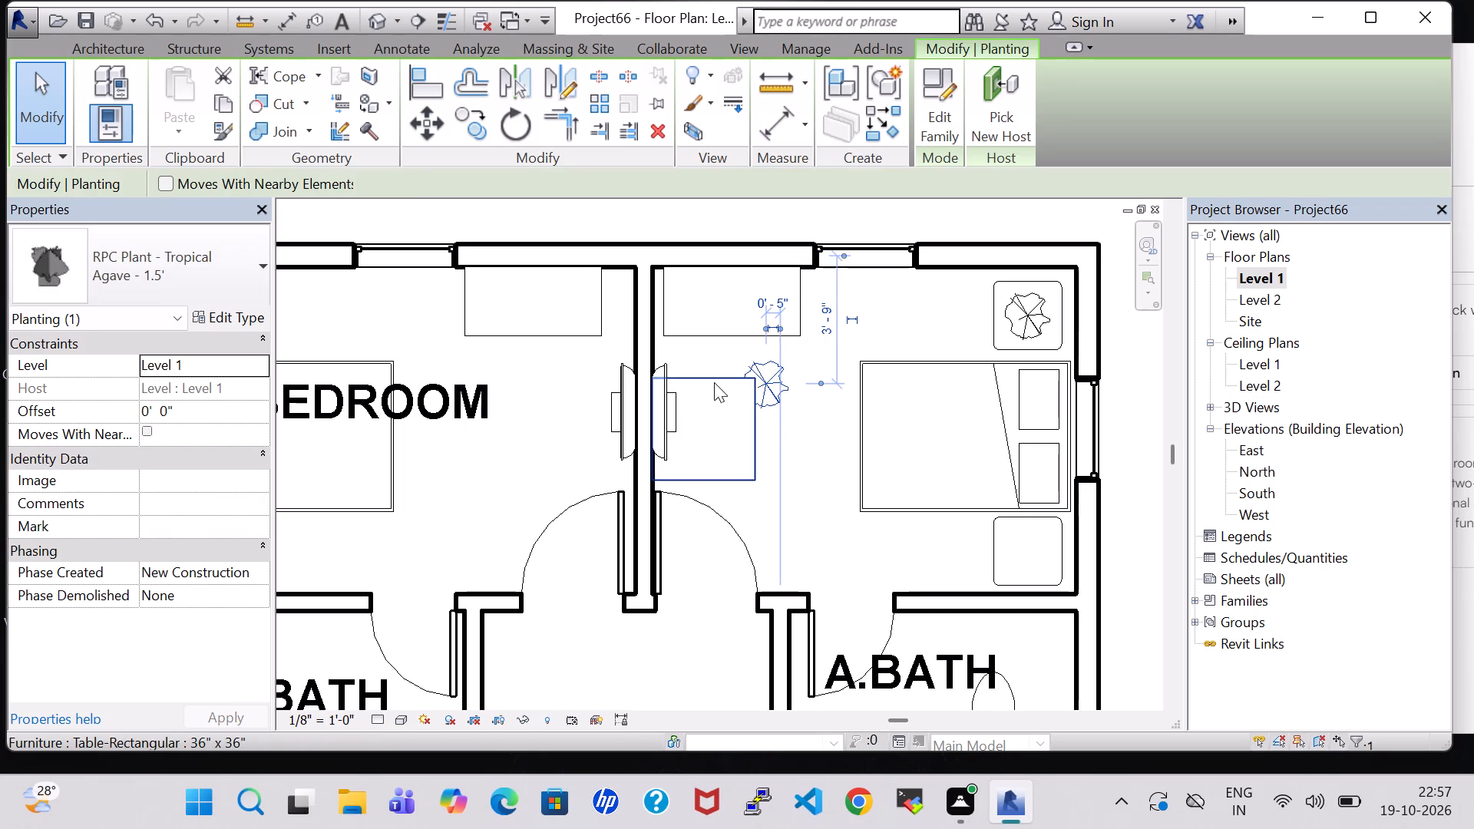
Nudge the 36" x 36" table back north, in line with the bedroom TV.
left_click(714, 381)
key("Up")
key("Up")
key("Up")
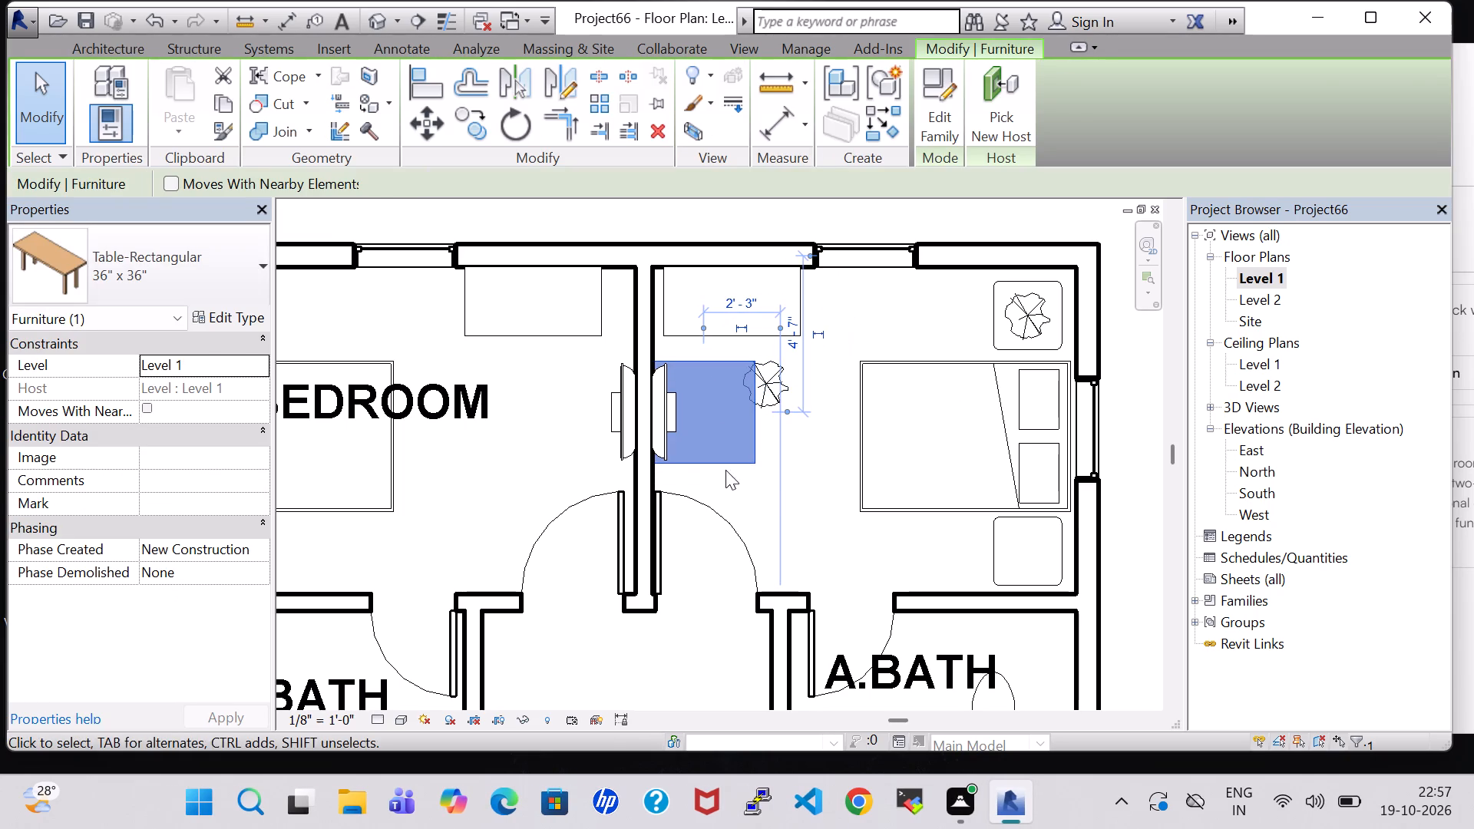
left_click(808, 490)
Check the height of the 36" x 36" bedroom table in its type properties.
left_click(767, 388)
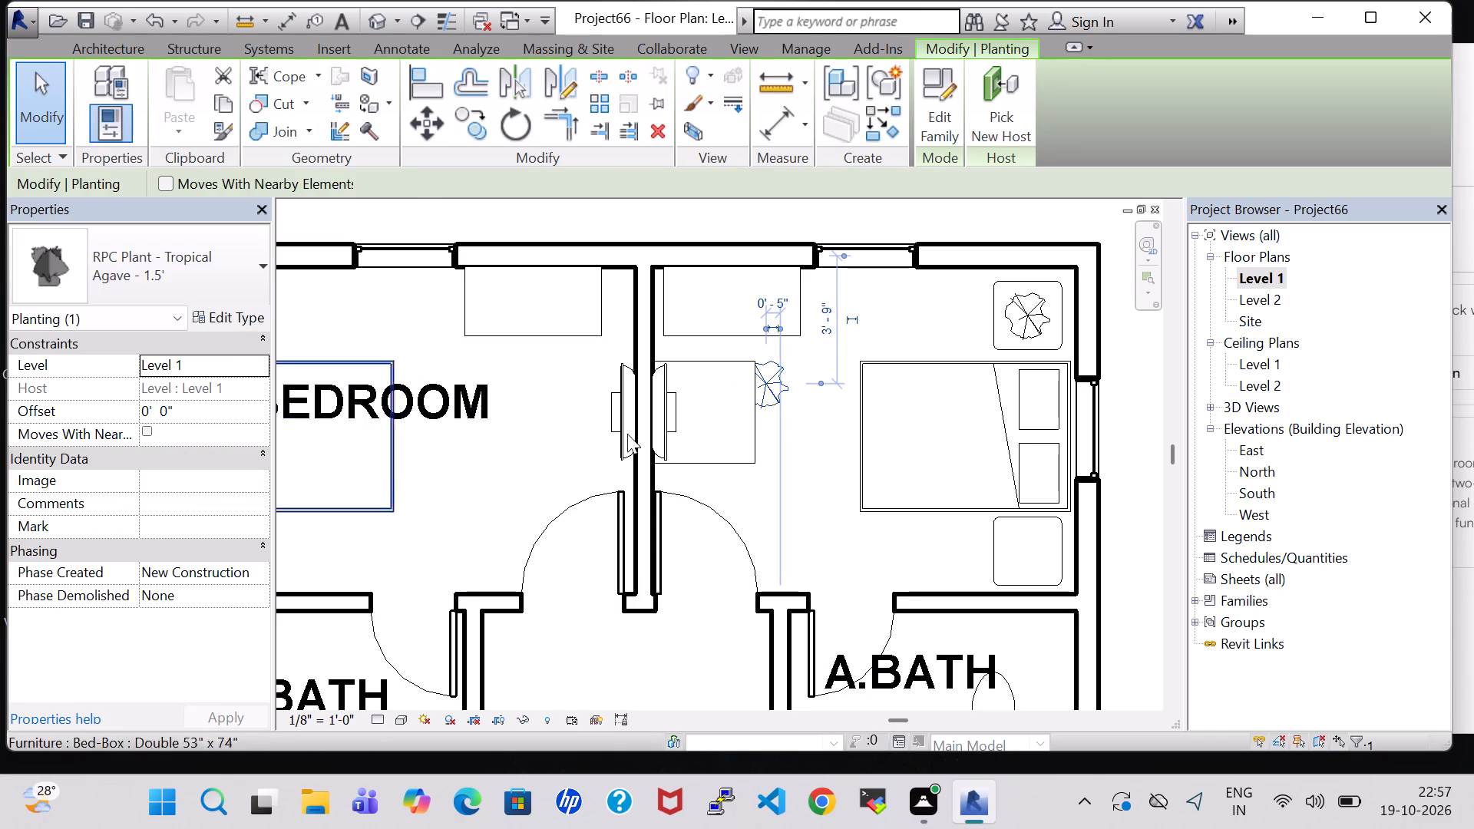
left_click(732, 455)
left_click(214, 314)
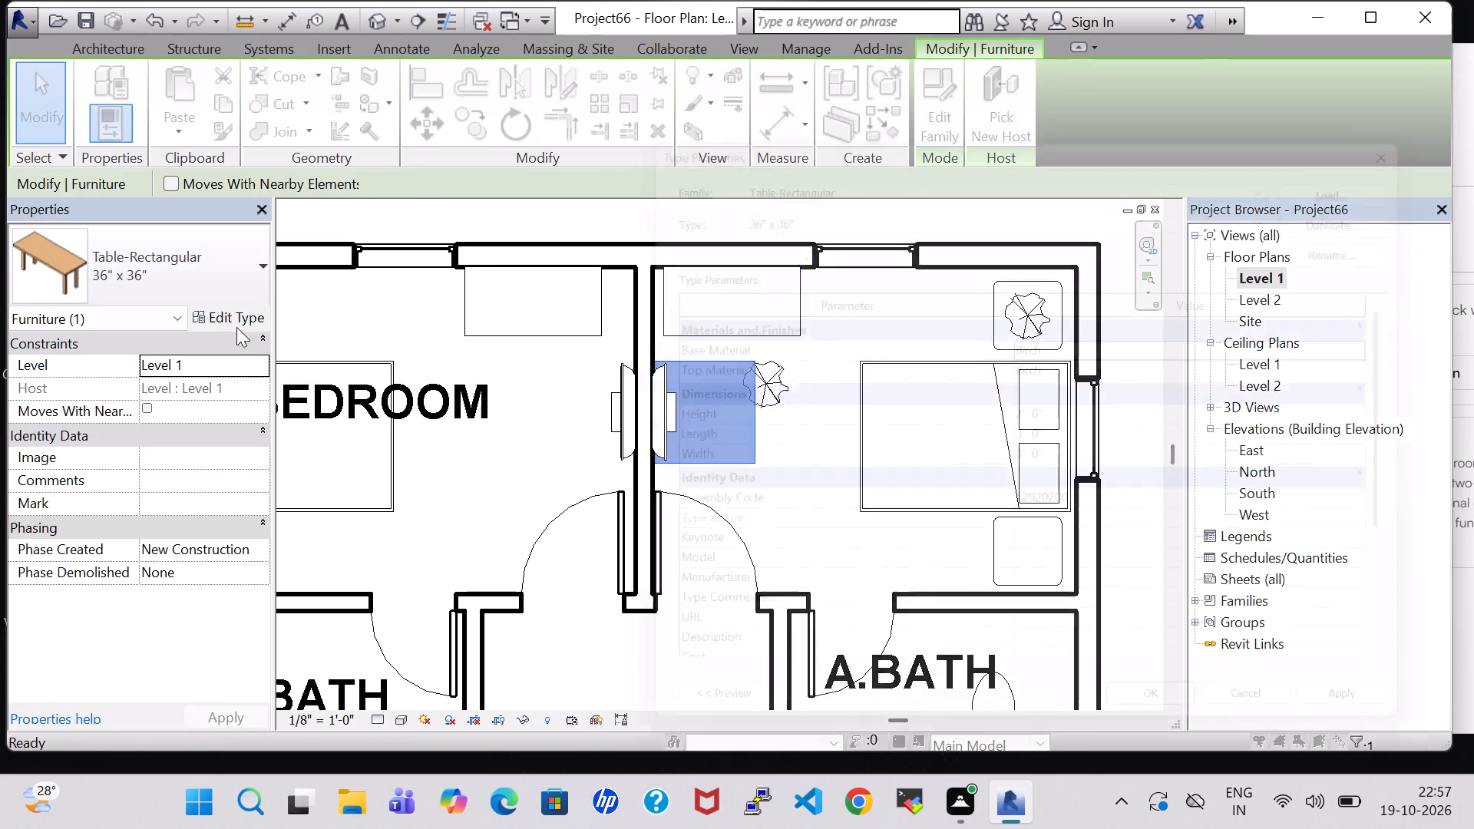
left_click(1442, 113)
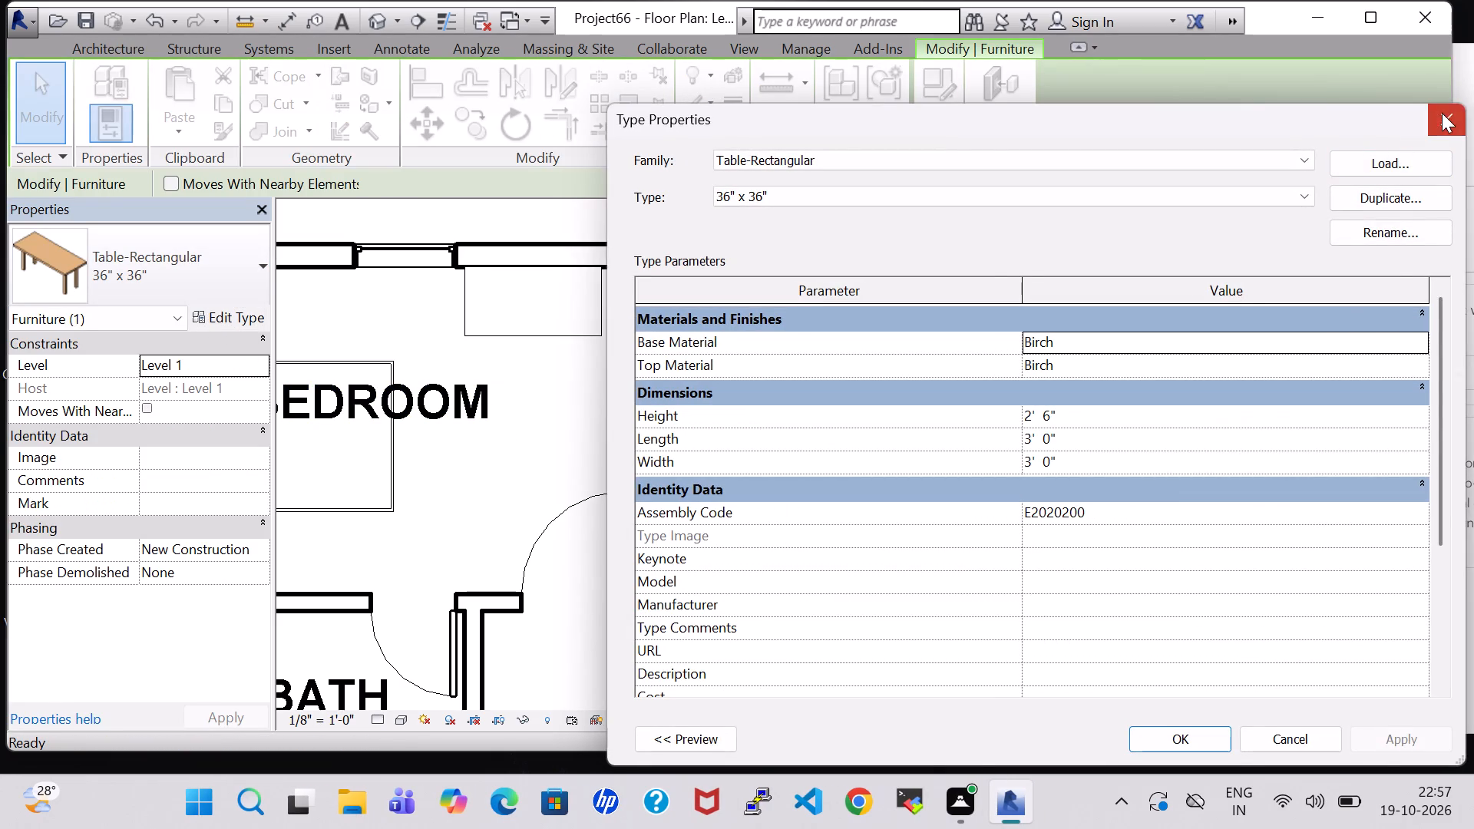
left_click(814, 467)
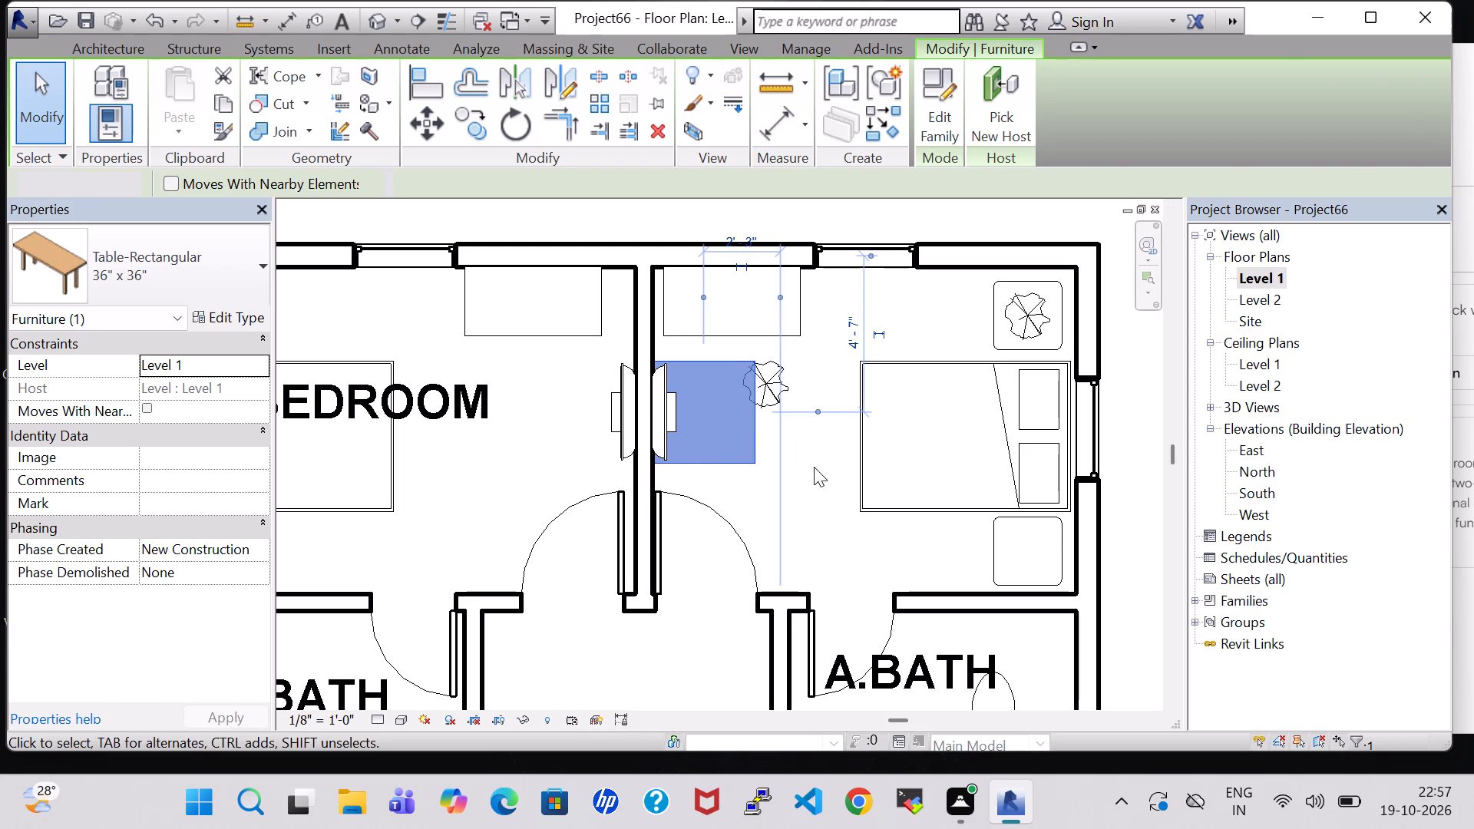
Set the offset of the Agave plant at the 36" x 36" bedroom table's eastern edge to 2' 6".
left_click(777, 403)
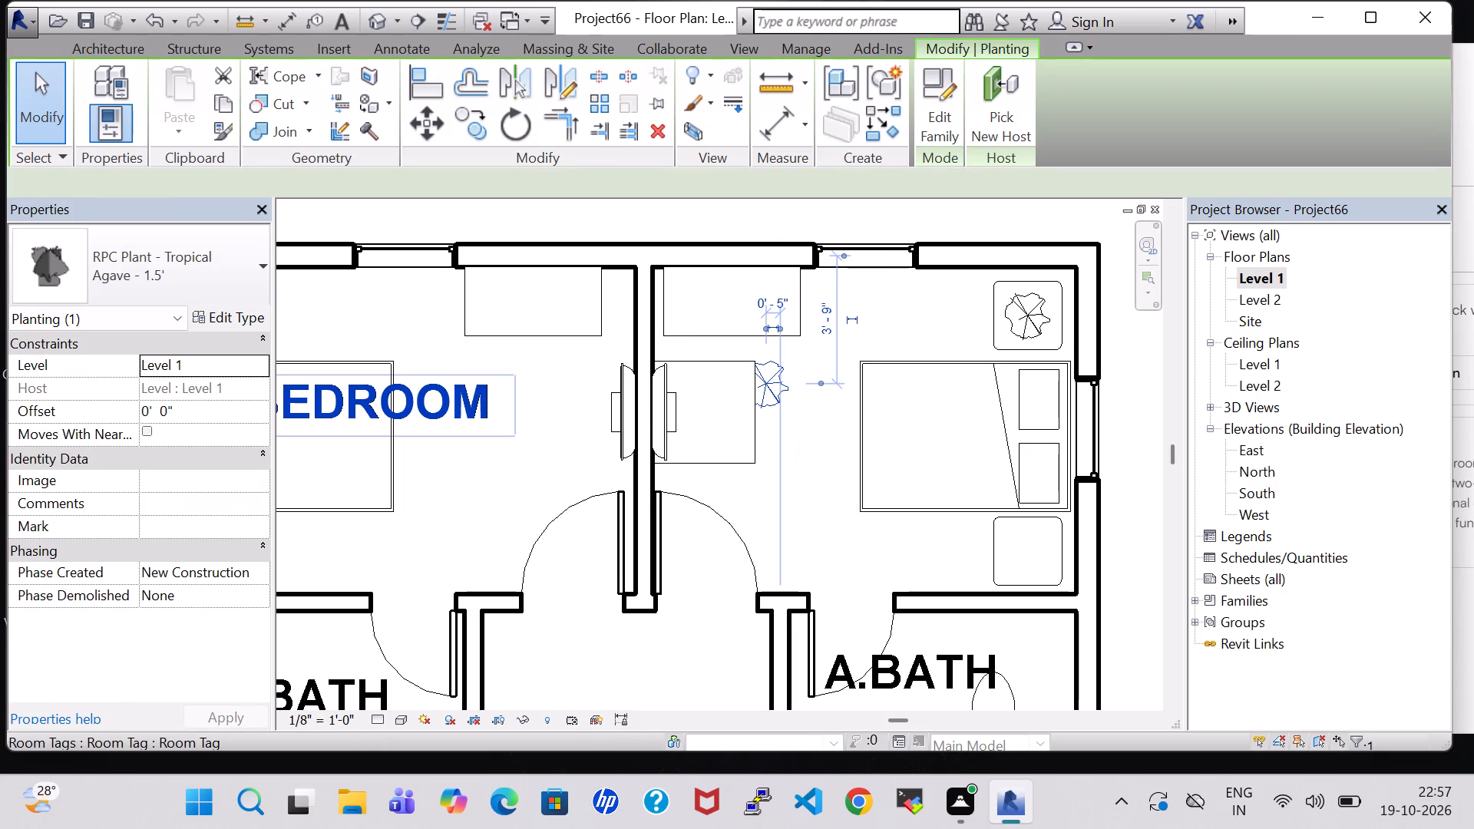
left_click(150, 418)
key("BackSpace")
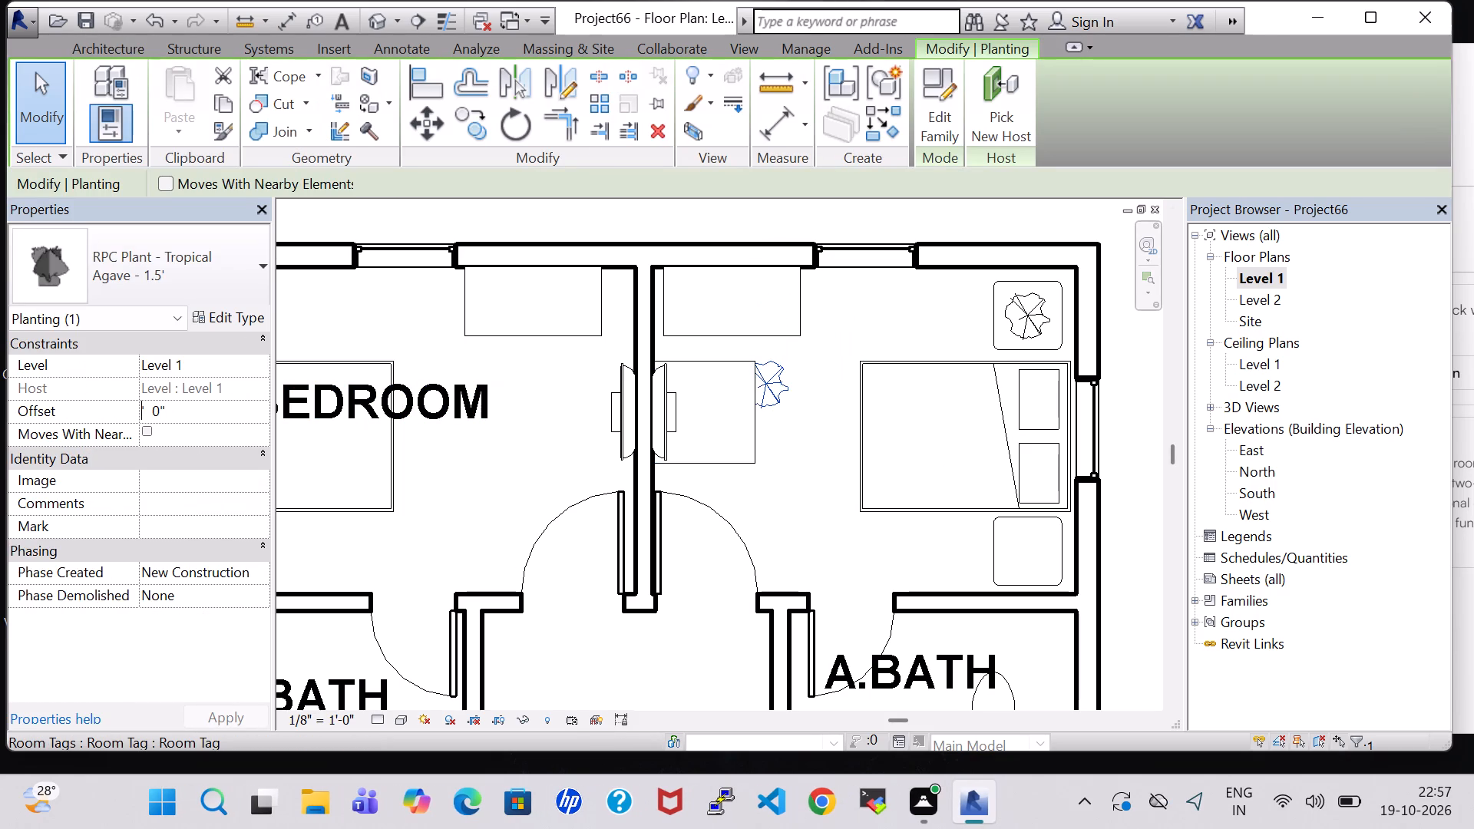
key("2")
left_click(168, 413)
key("BackSpace")
key("6")
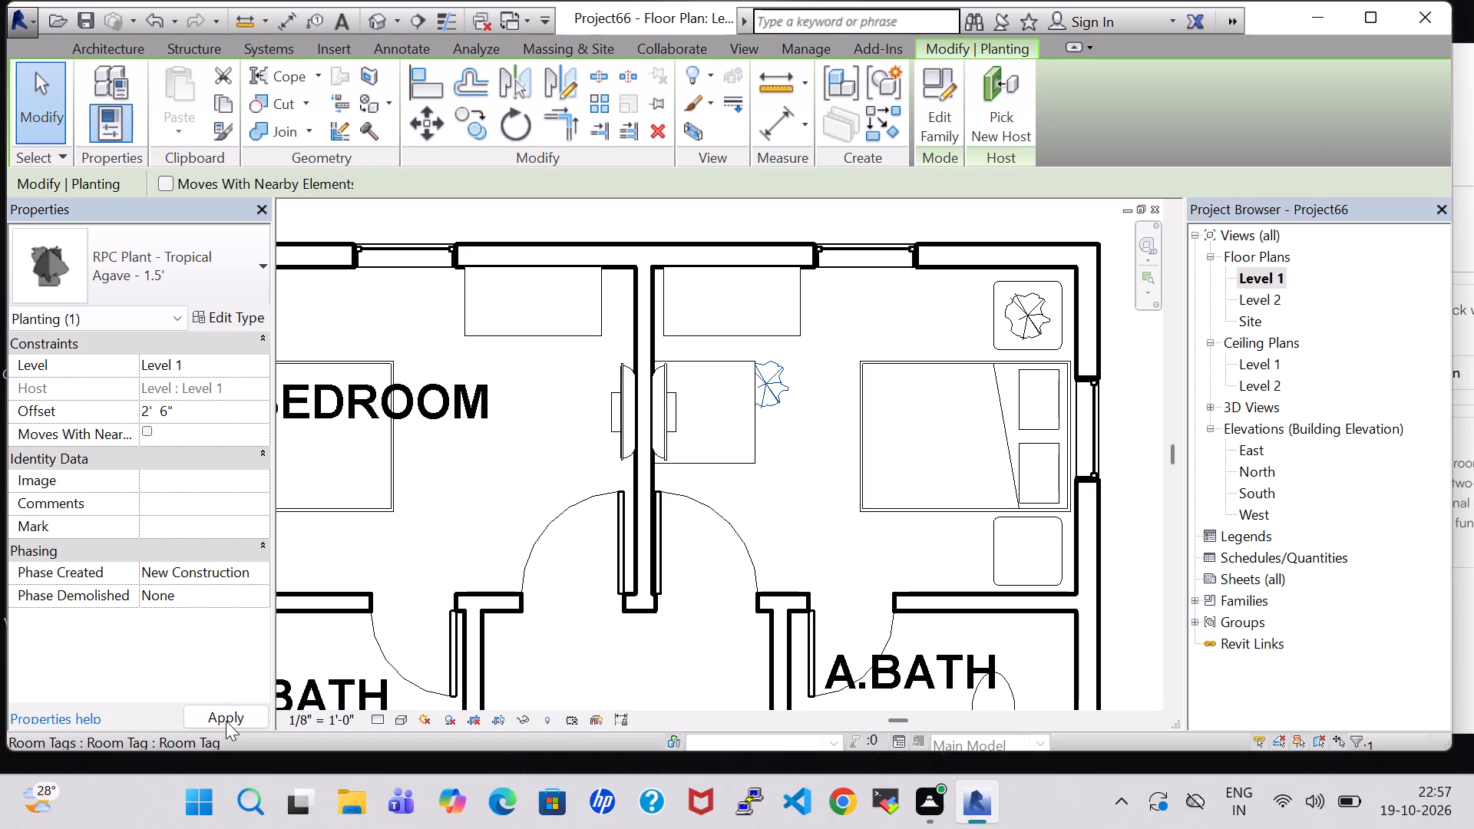
left_click(226, 721)
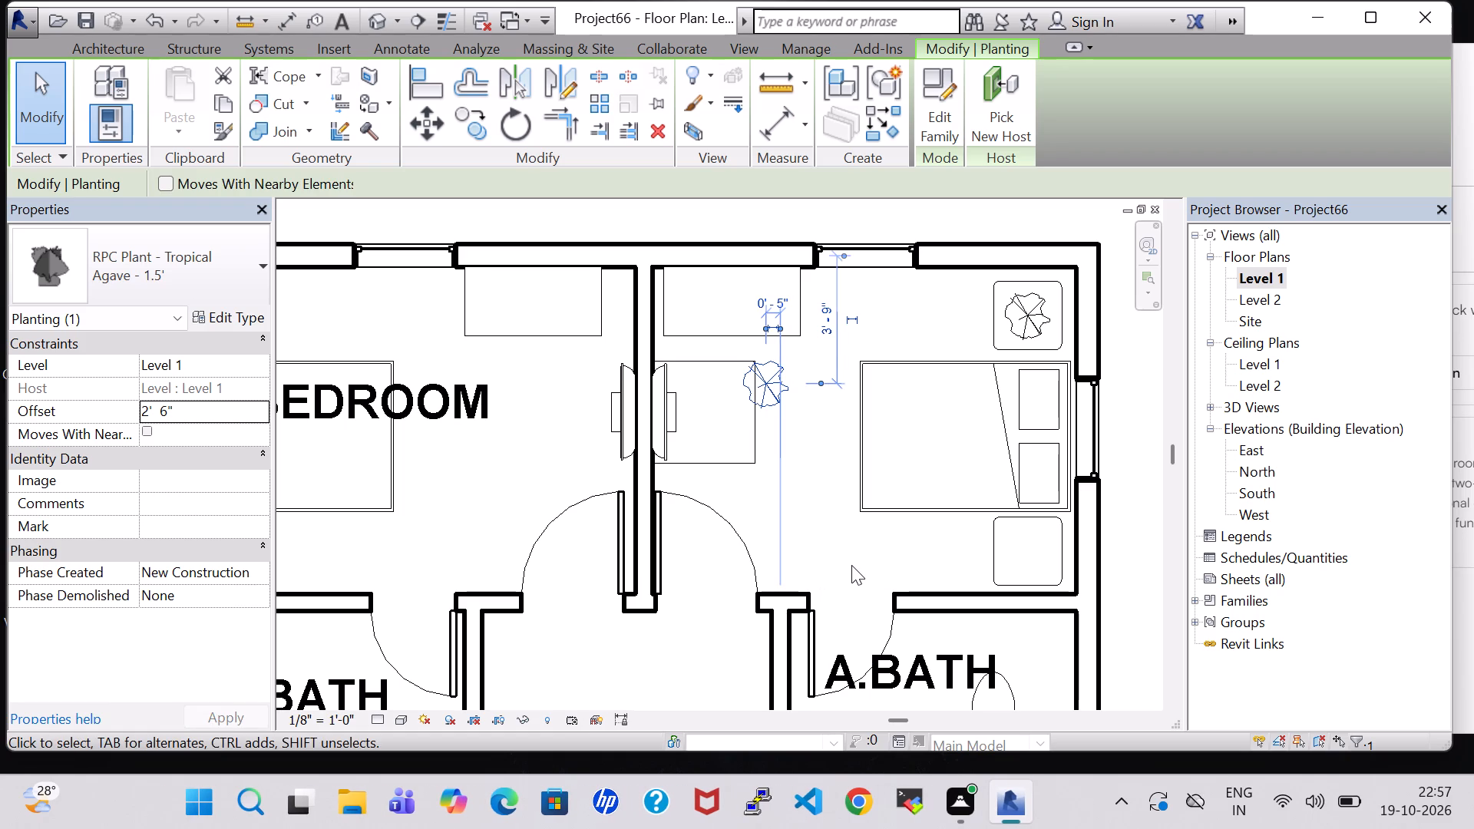
Nudge the raised Agave plant west and slightly south so it sits fully on the 36" x 36" table's northeast corner.
key("Left")
key("Left")
key("Left")
key("Left")
key("Left")
key("Left")
key("Left")
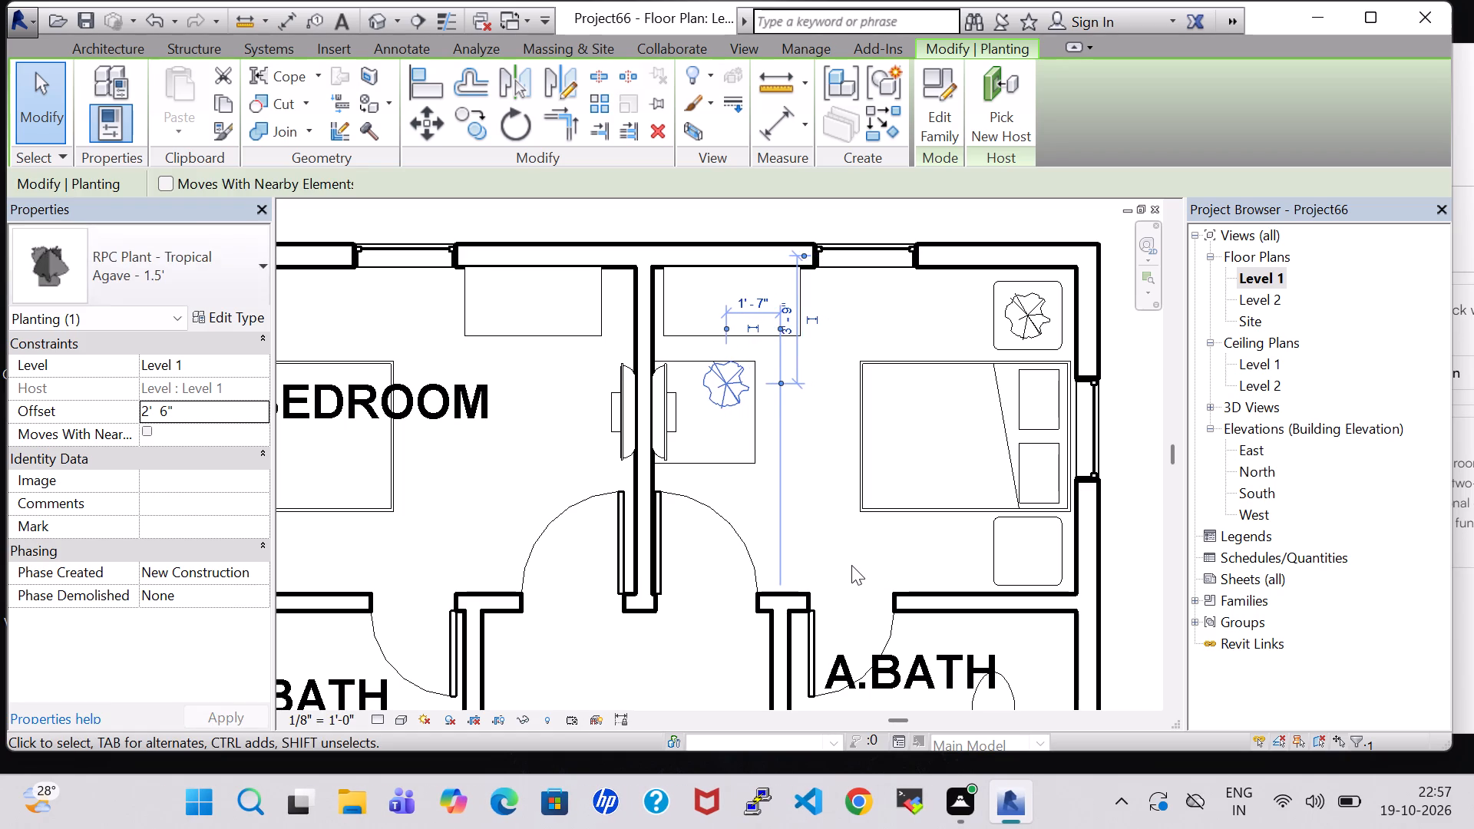
key("Down")
key("Right")
left_click(807, 436)
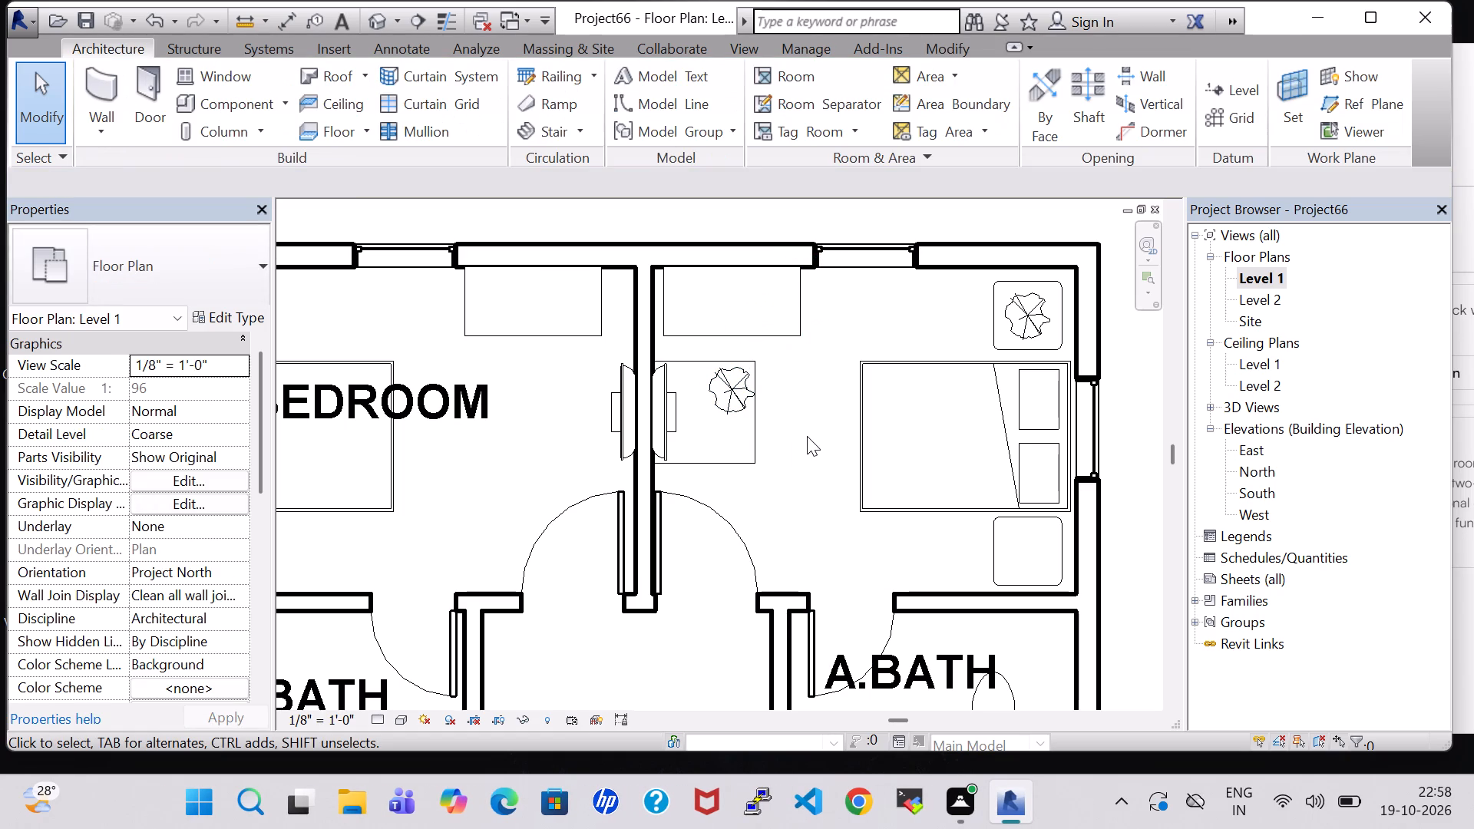
Place a matching 36" x 36" table in the northwest bedroom by the TV, aligned with the table across the shared wall.
scroll(807, 436, "down", 4)
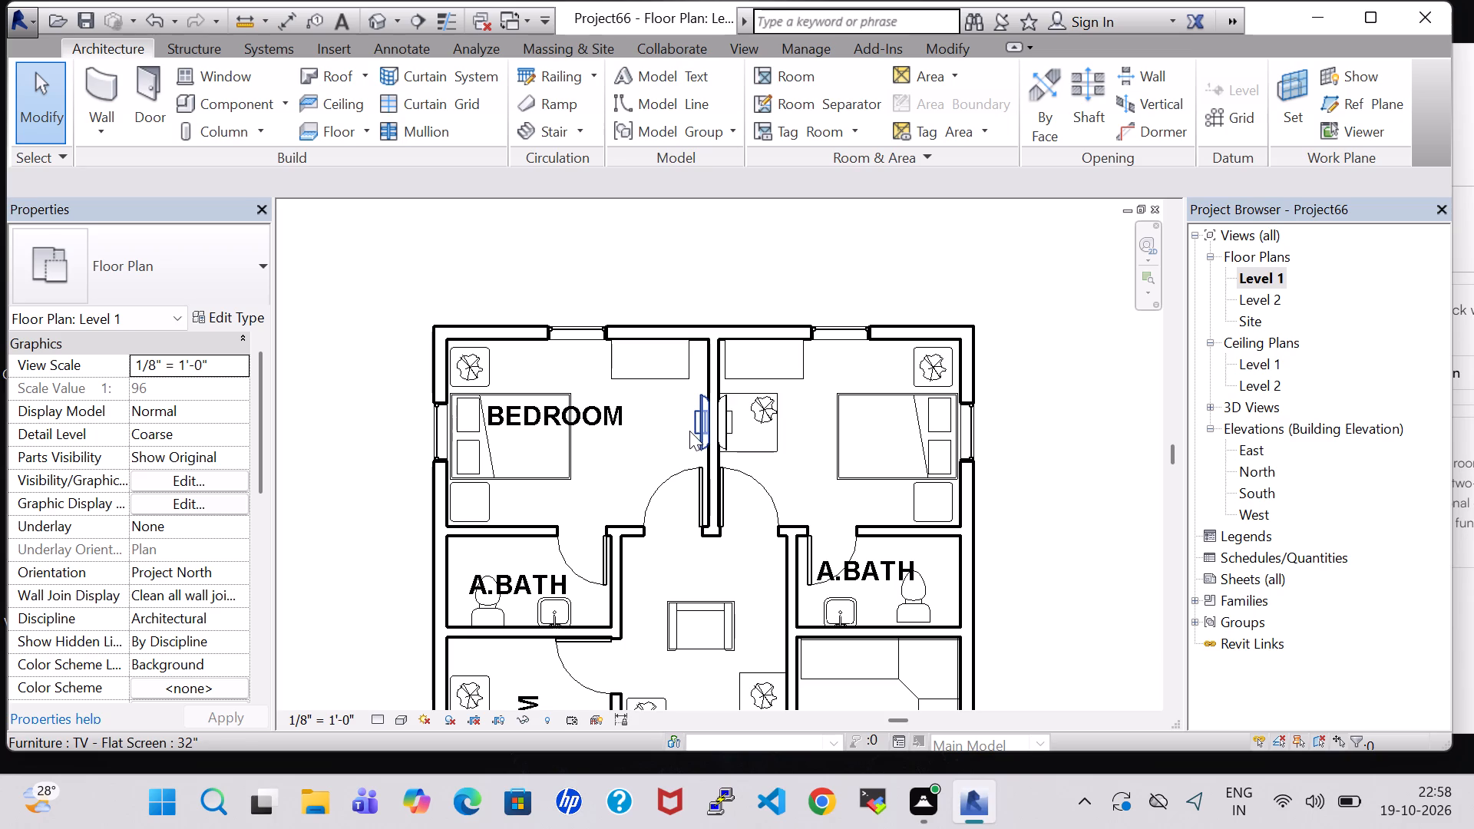
left_click(765, 448)
right_click(765, 448)
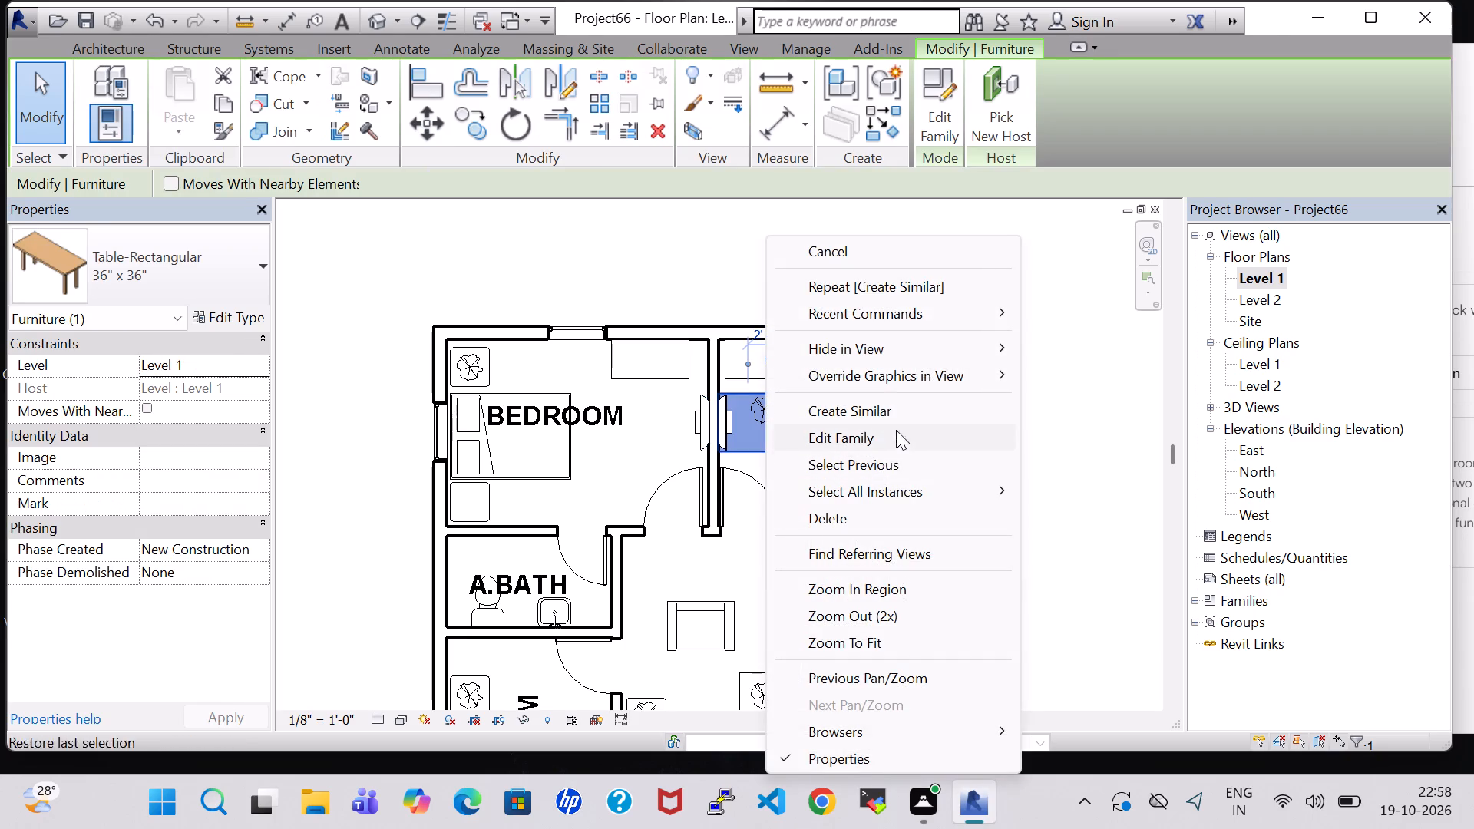
left_click(896, 414)
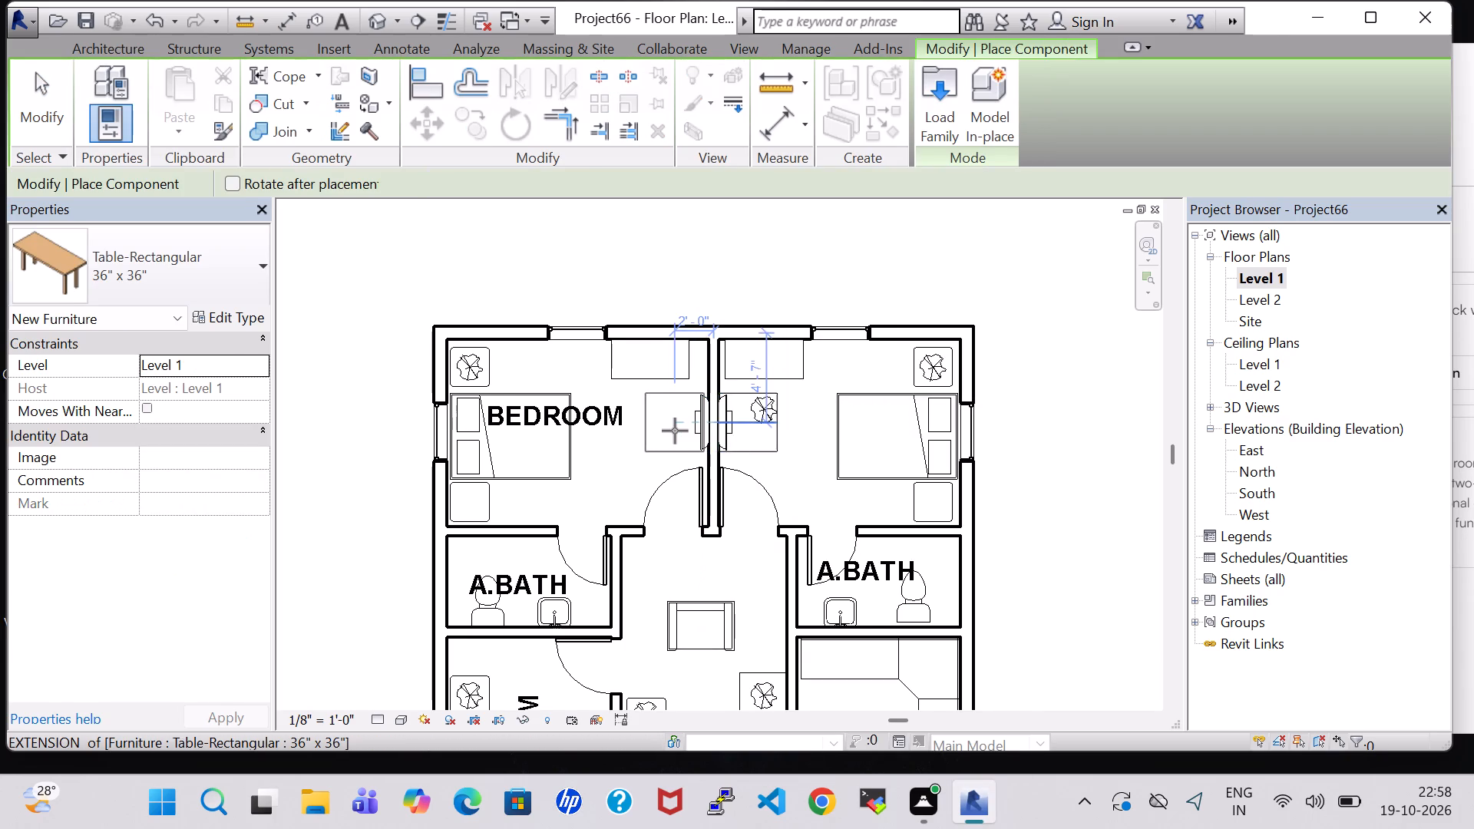
scroll(675, 431, "up", 3)
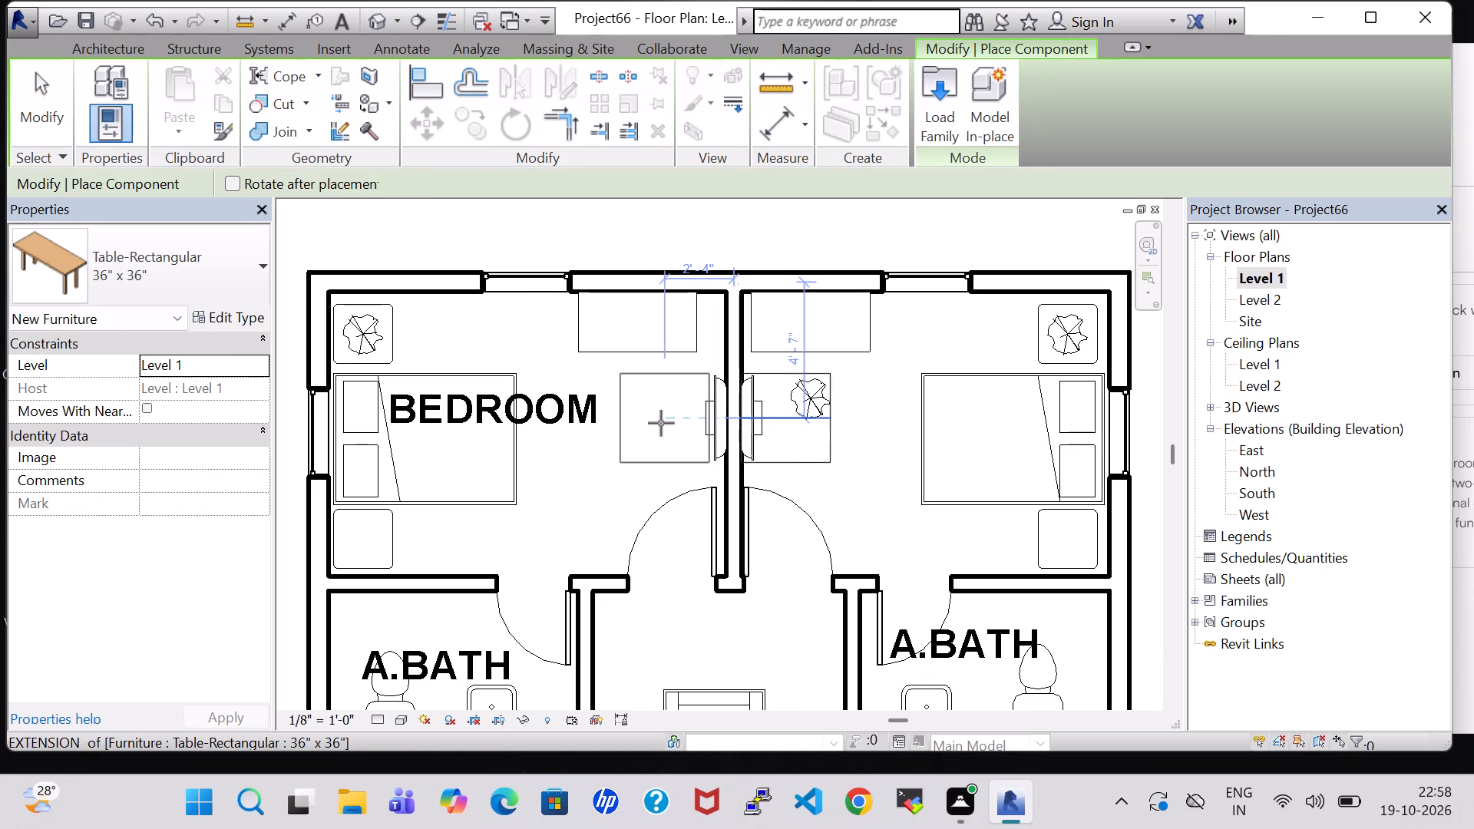
left_click(661, 423)
key("Escape")
key("Escape")
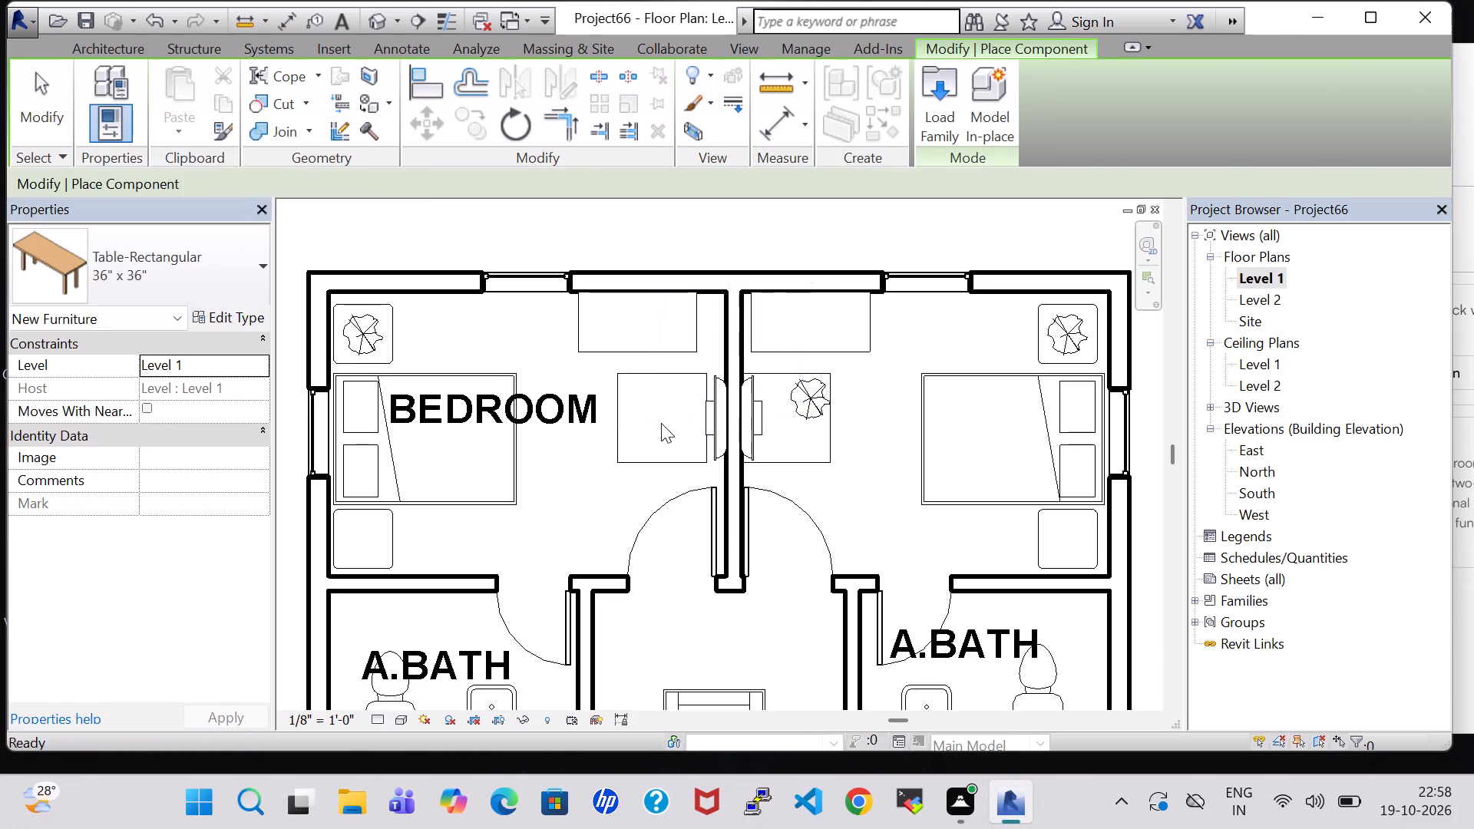
Nudge the northwest bedroom's 36" x 36" table east so it sits closer to the shared wall beneath the TV.
key("Right")
key("Right")
key("Right")
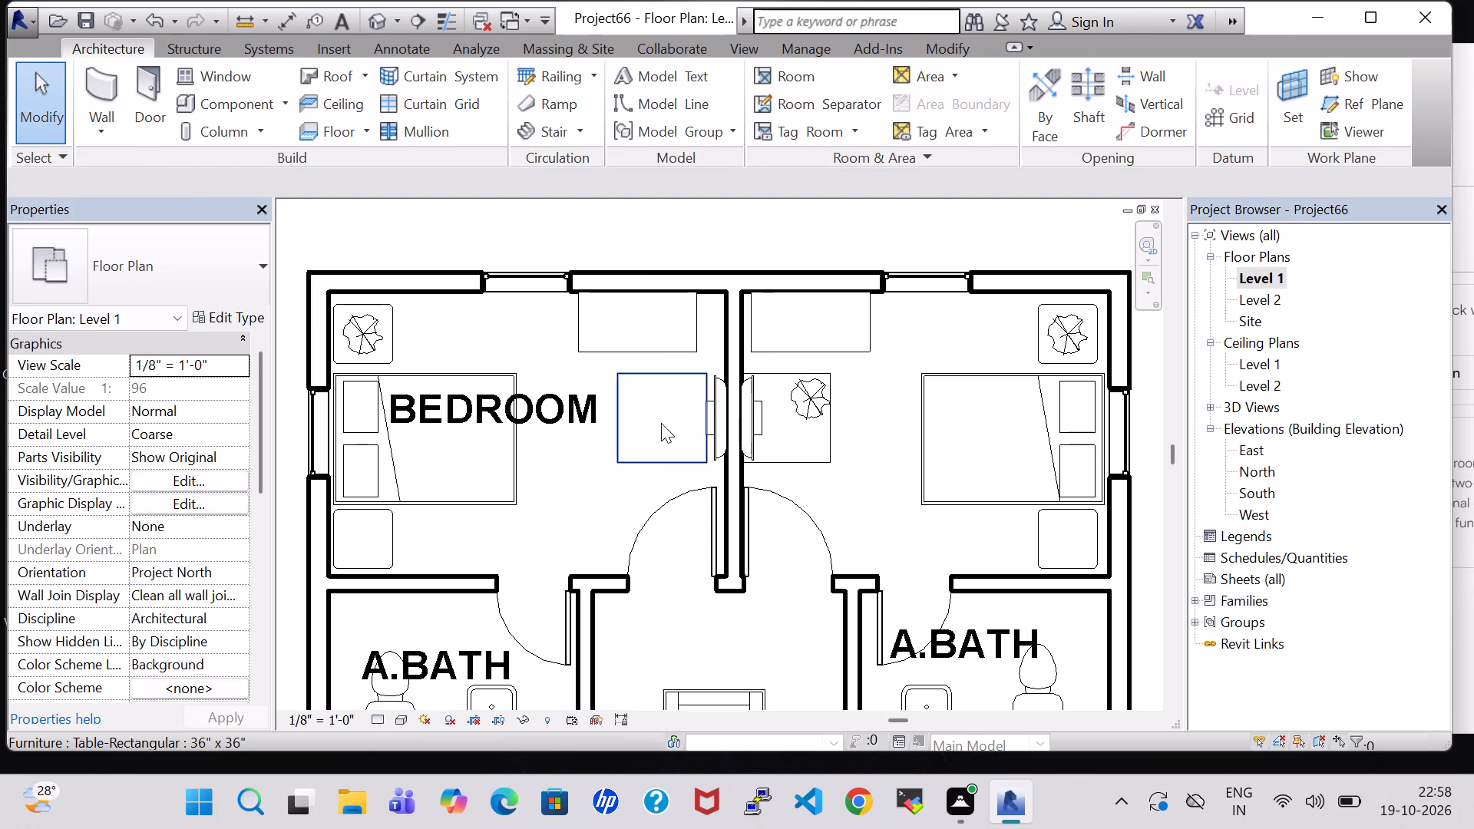
left_click(666, 446)
key("Right")
key("Right")
key("Right")
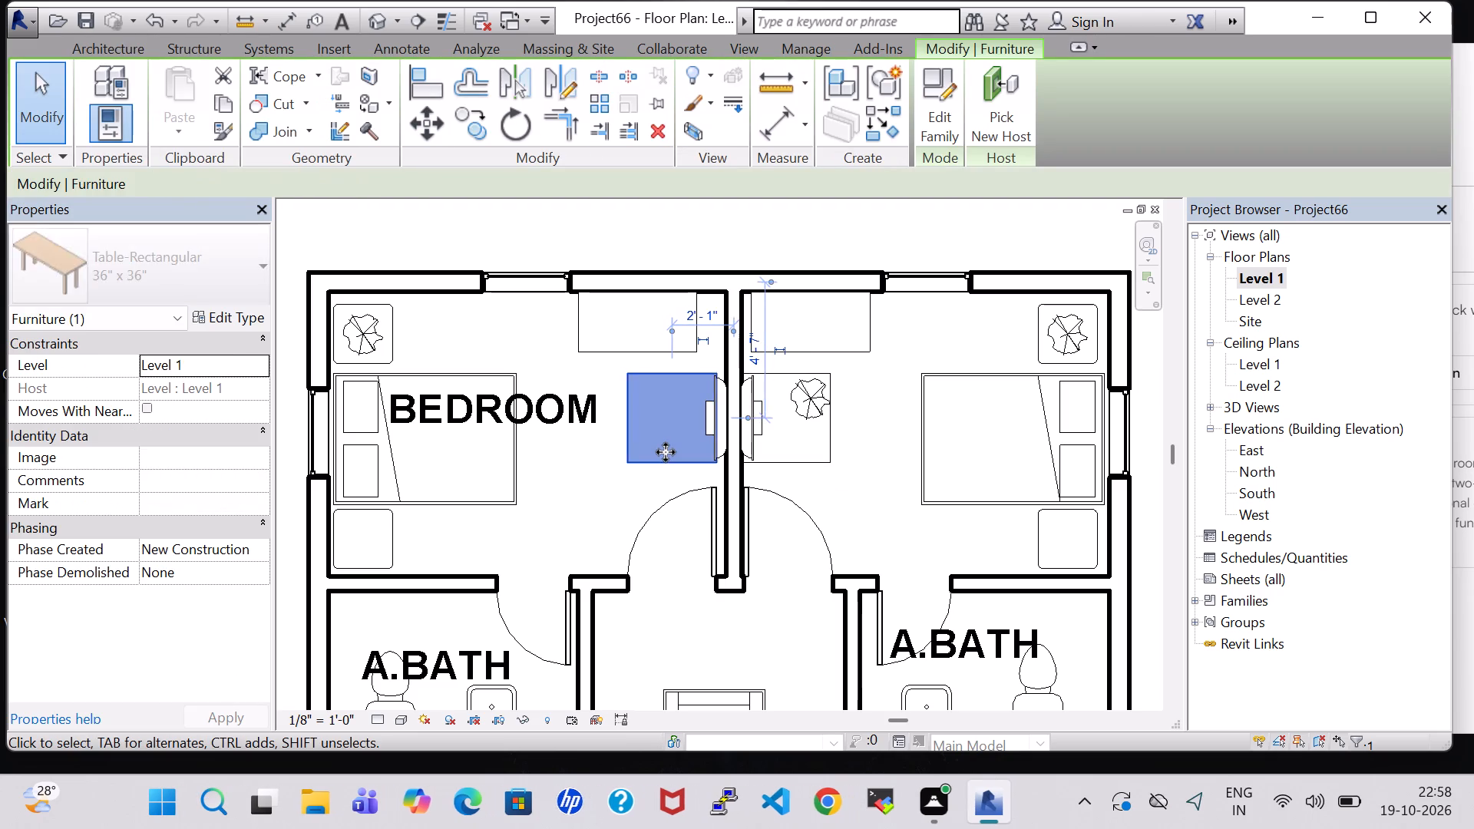
key("Right")
left_click(856, 495)
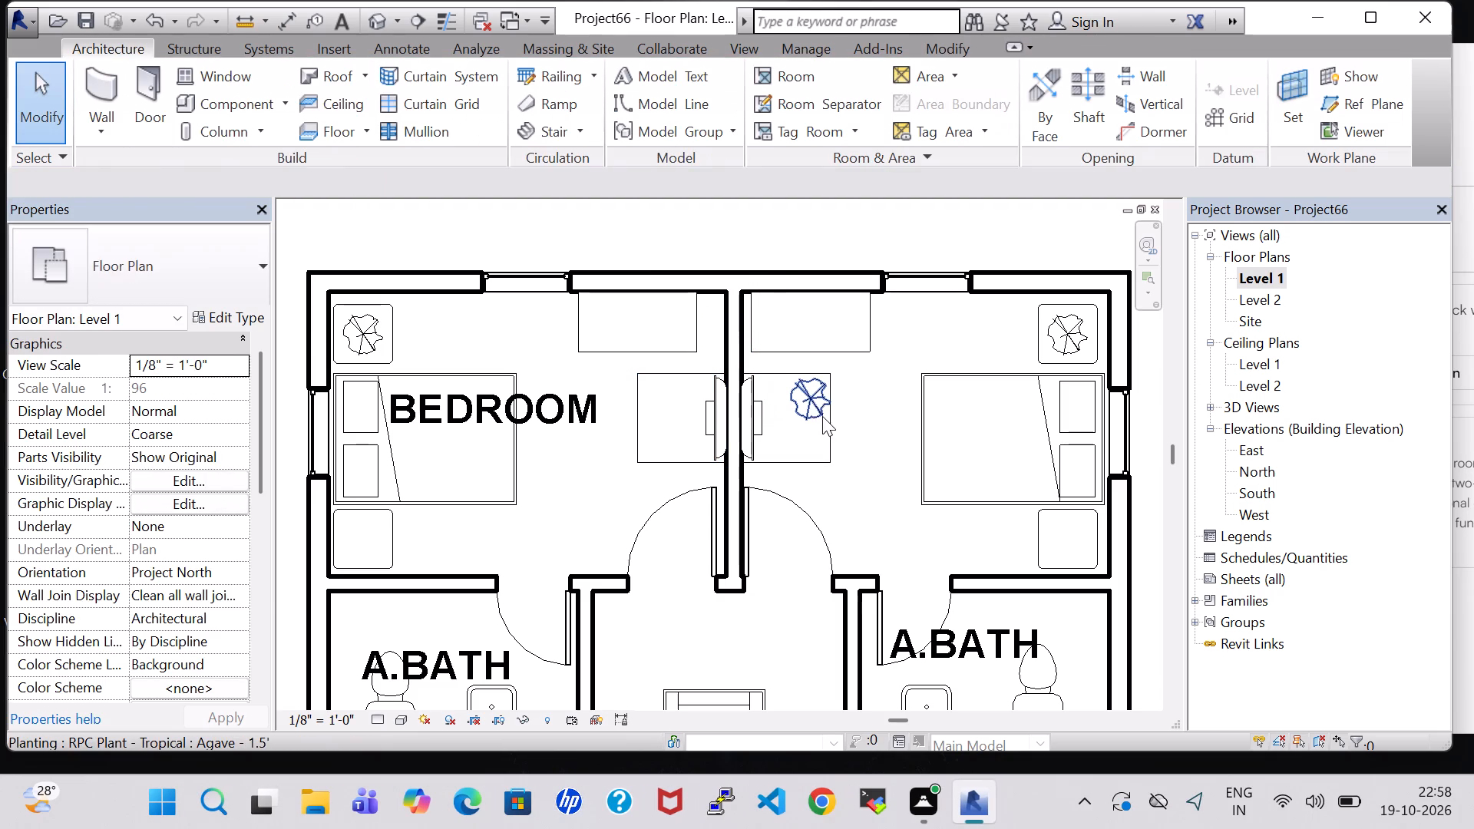
Place another 1.5' Agave plant on the western edge of the northwest bedroom's 36" x 36" table, near its north corner.
left_click(815, 405)
scroll(815, 401, "up", 1)
right_click(815, 401)
left_click(927, 411)
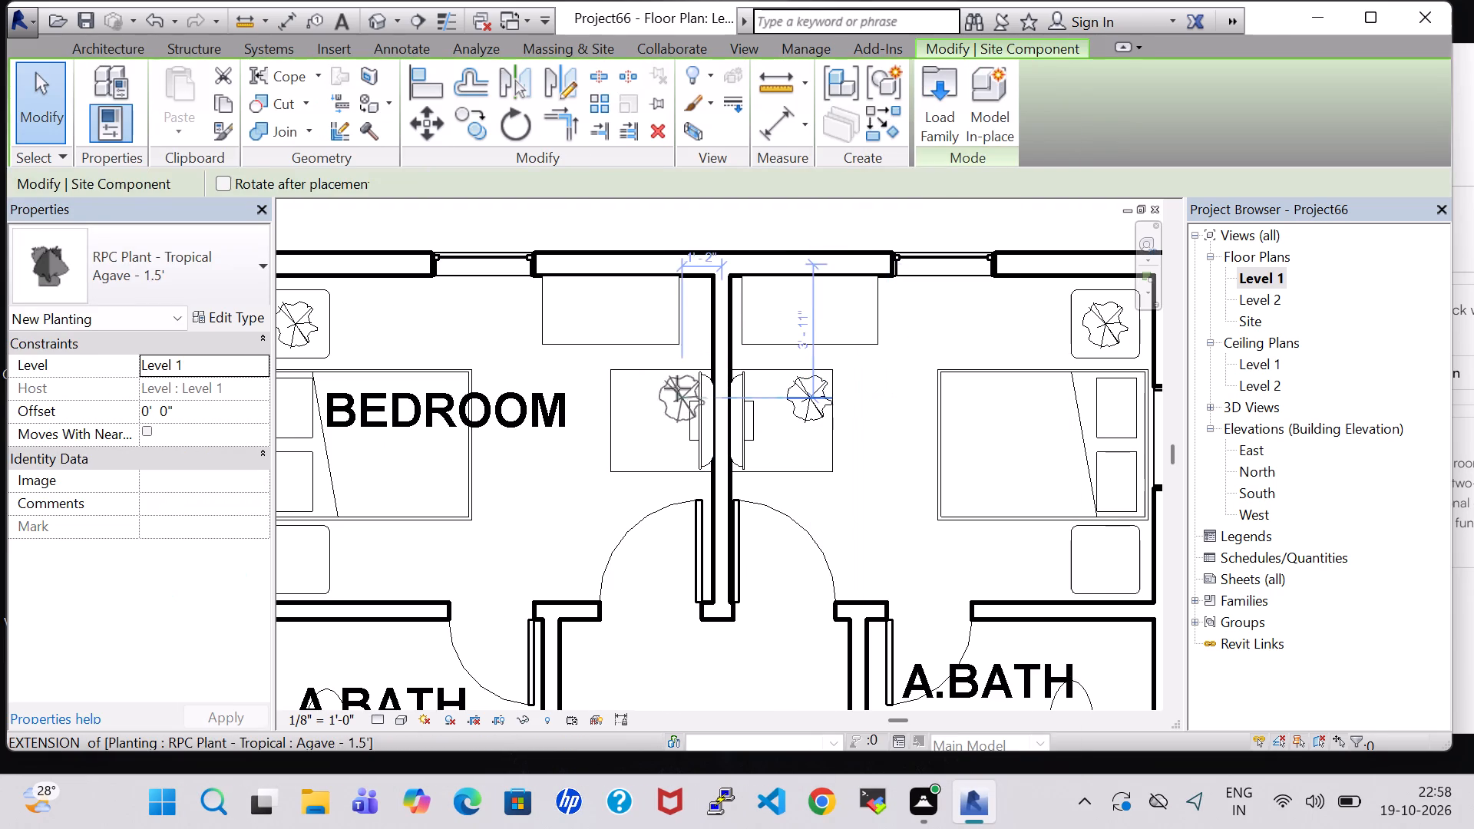
left_click(612, 386)
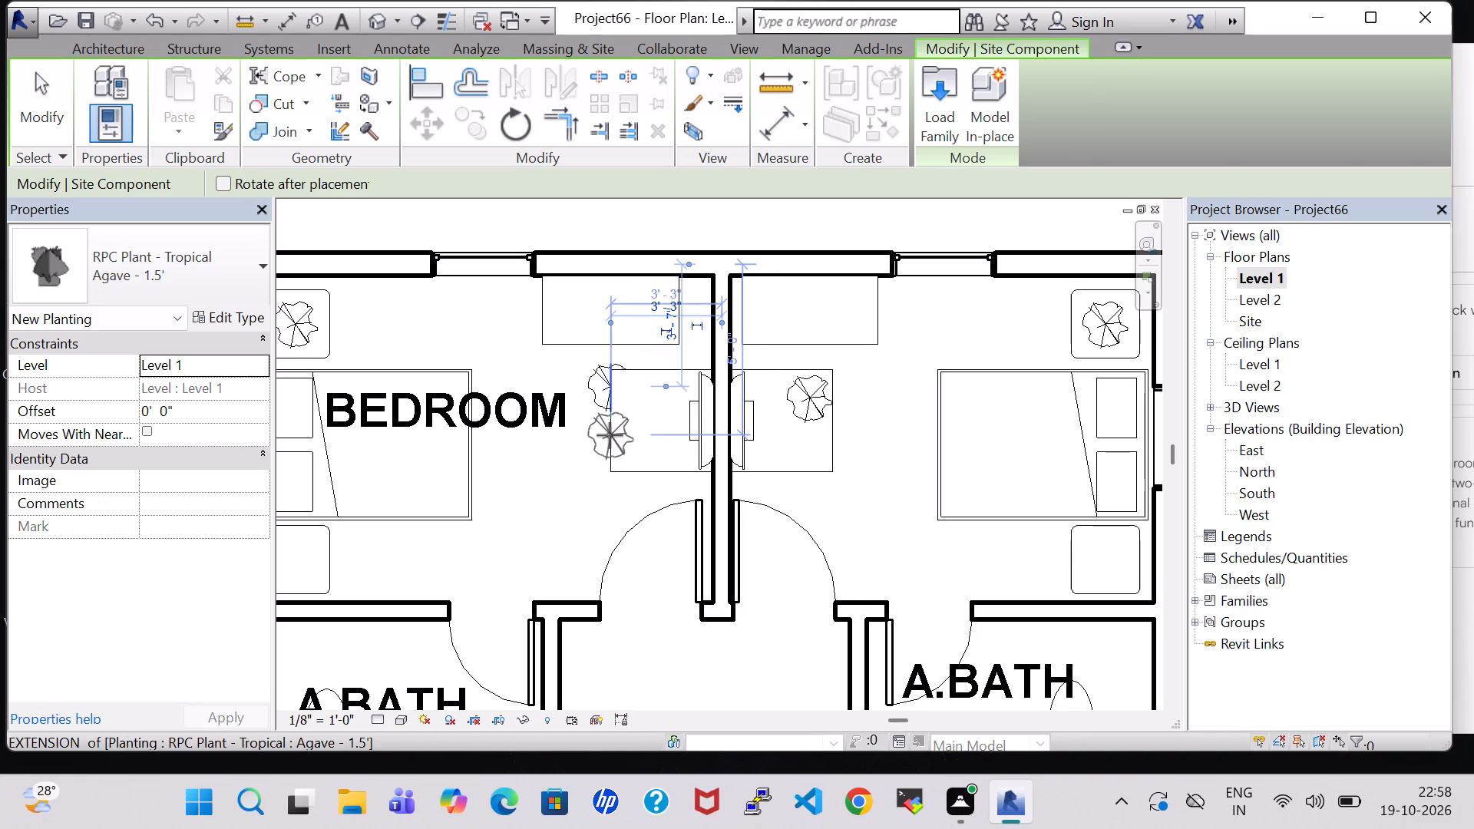
key("Escape")
key("Escape")
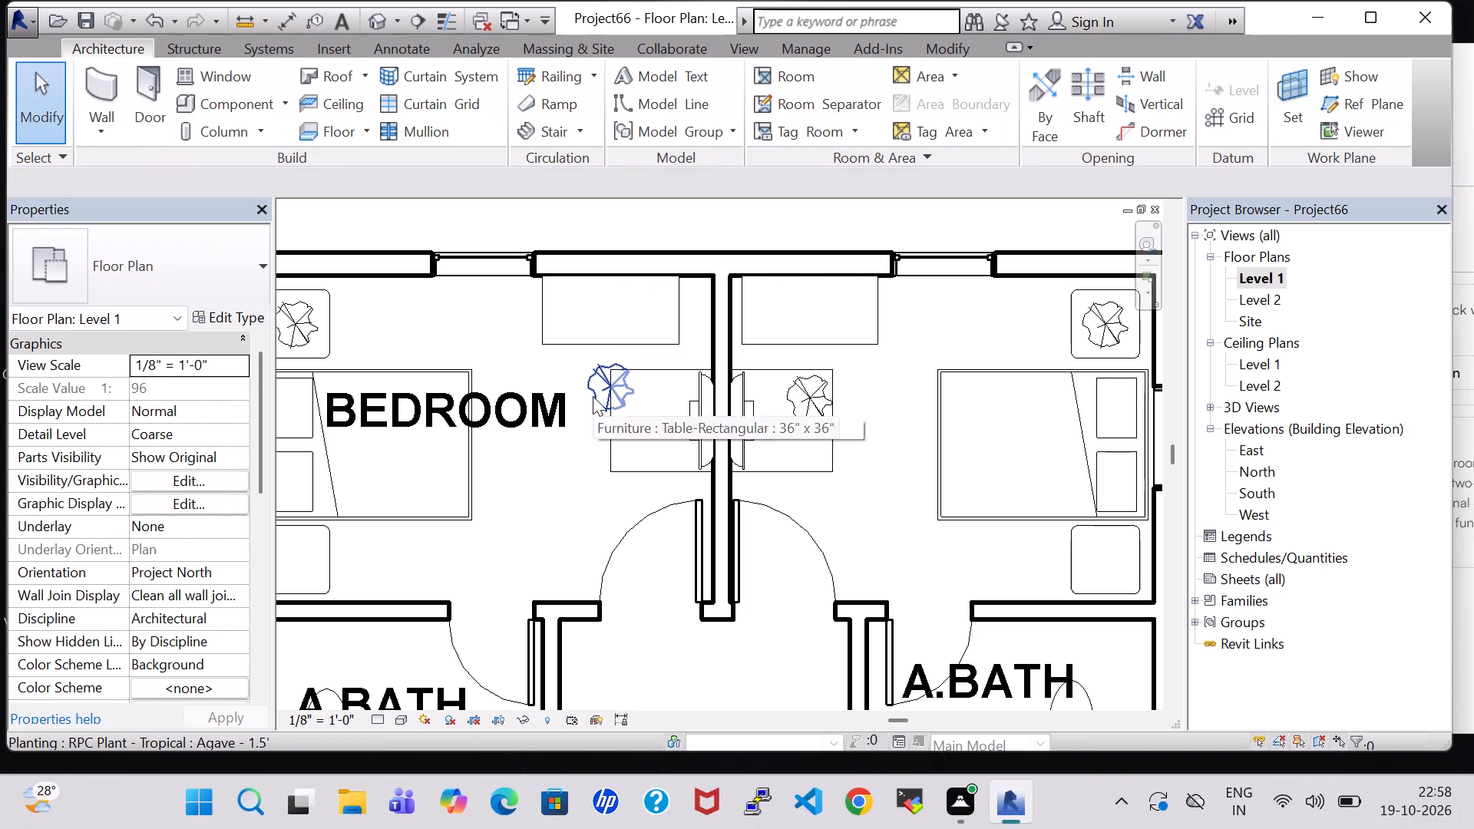
Set the offset of the new Agave plant in the northwest bedroom to 2' 6".
left_click(593, 396)
double_click(148, 414)
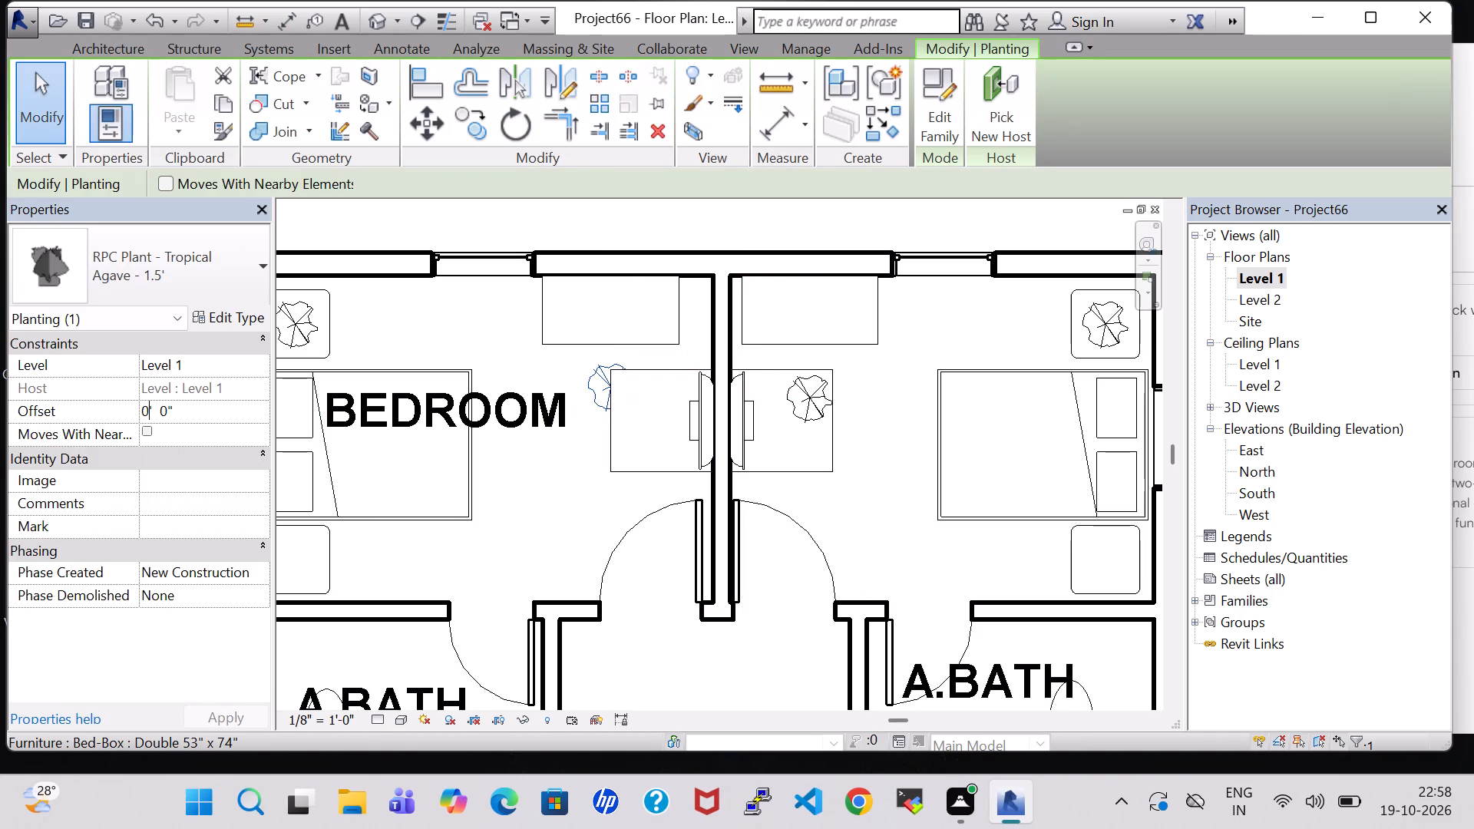
key("BackSpace")
key("2")
left_click(168, 414)
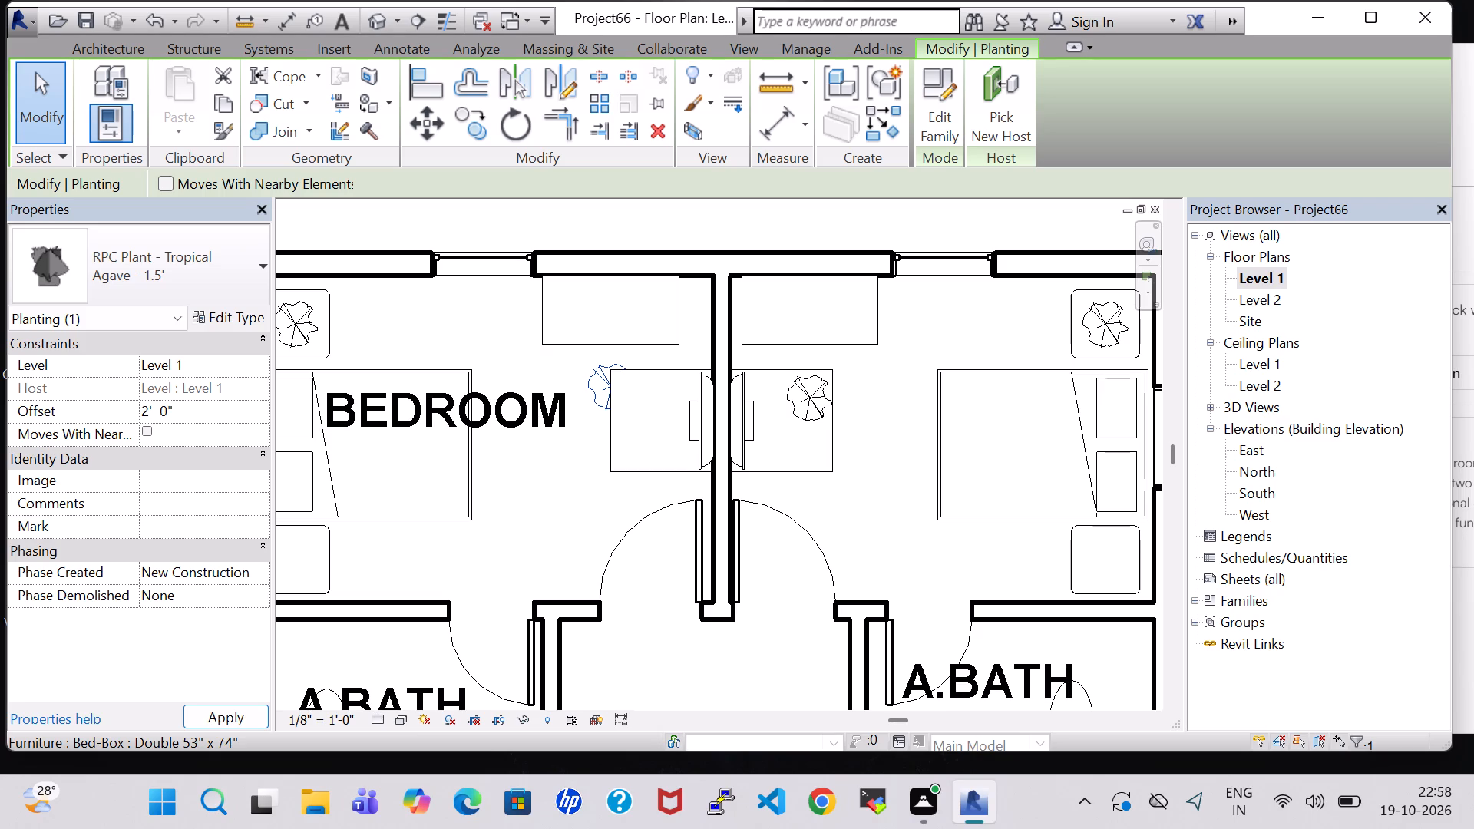
key("BackSpace")
key("6")
left_click(219, 702)
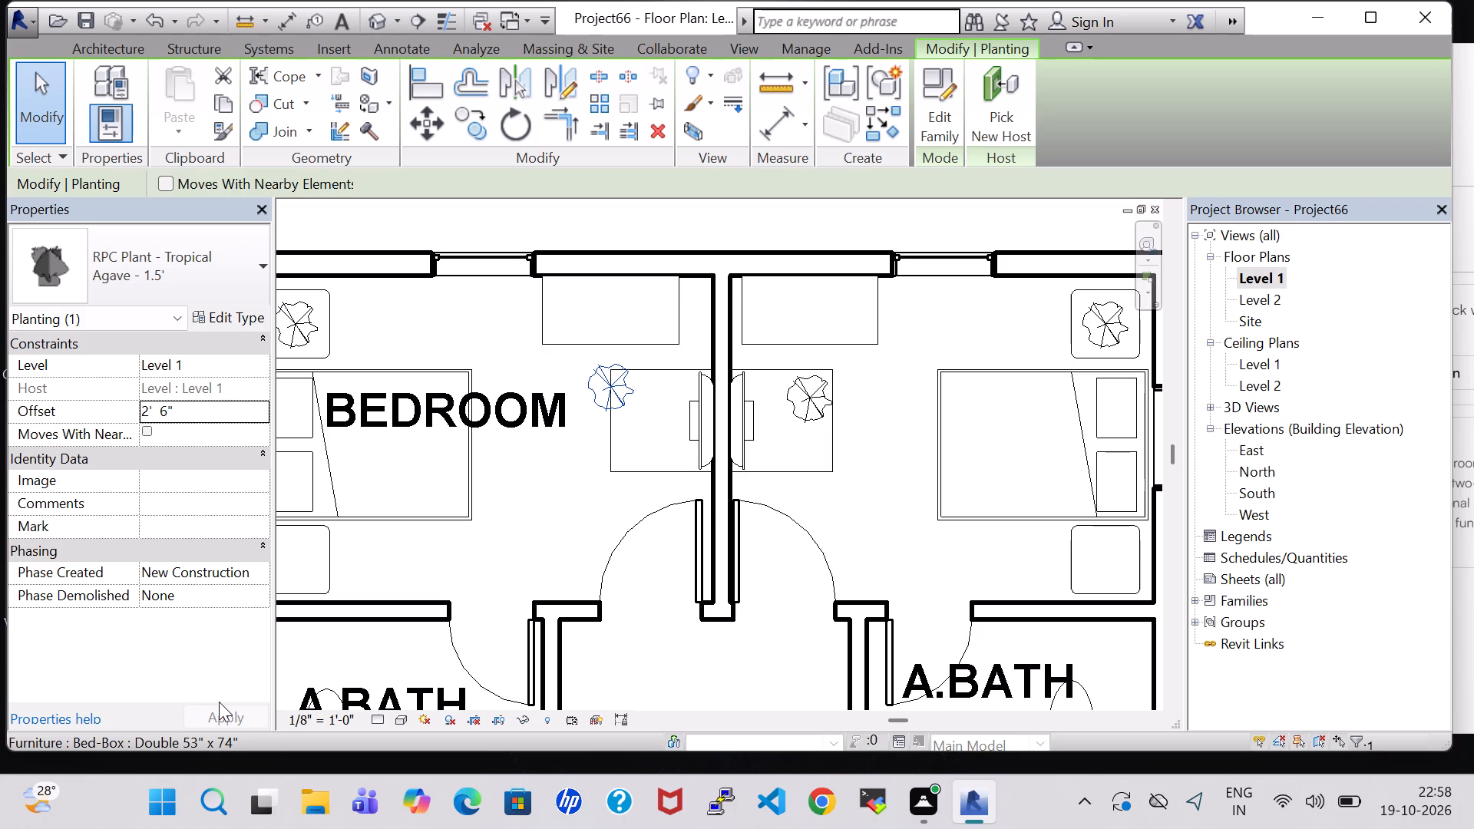
Nudge the northwest bedroom's raised Agave plant east and south until it sits fully on the 36" x 36" table.
key("Down")
key("Right")
key("Right")
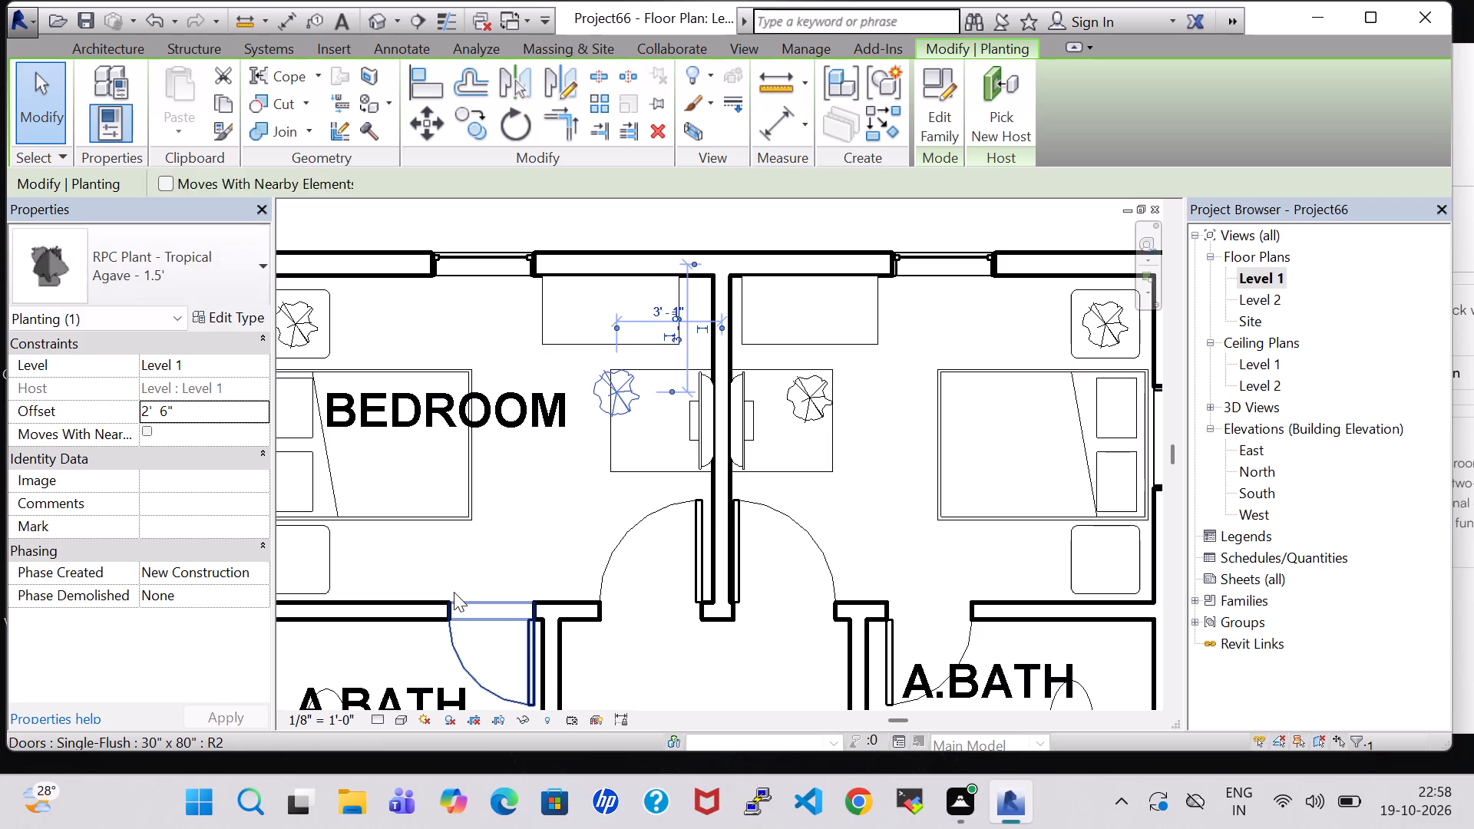
key("Right")
key("Right")
key("Down")
key("Down")
key("Right")
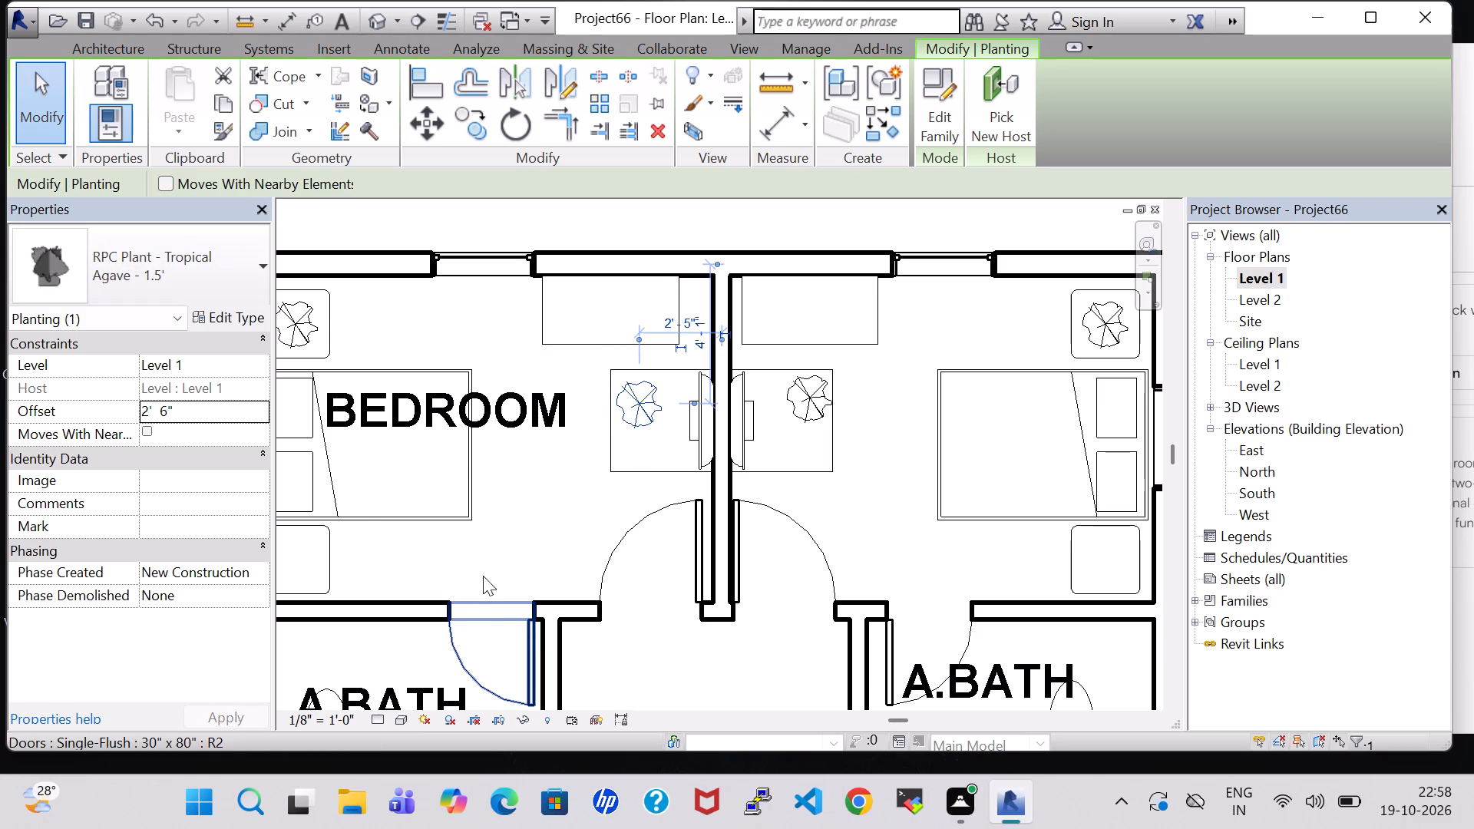
left_click(524, 512)
left_click(891, 494)
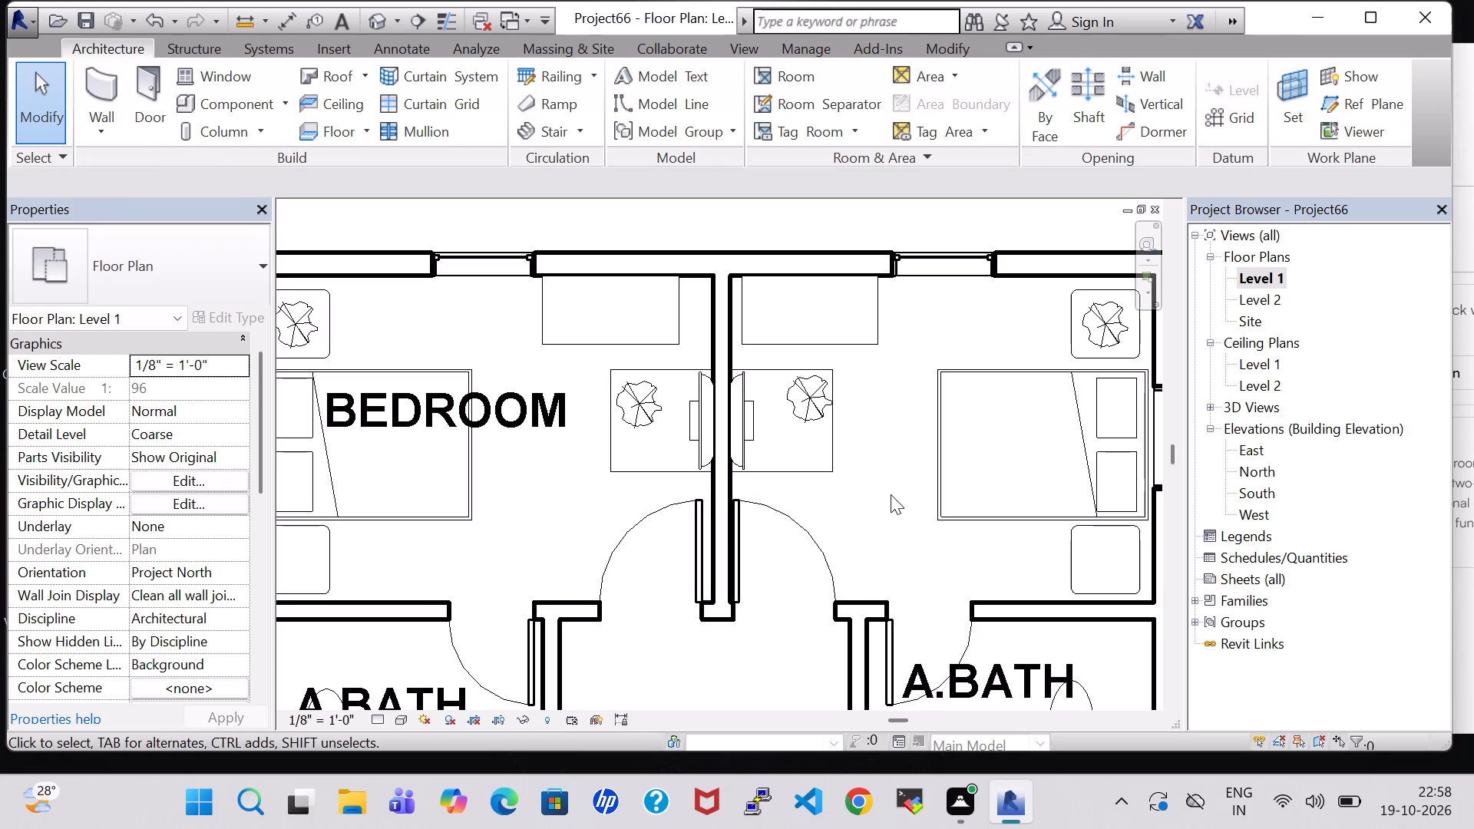
Open the default 3D view showing the whole house from the front.
scroll(891, 494, "down", 3)
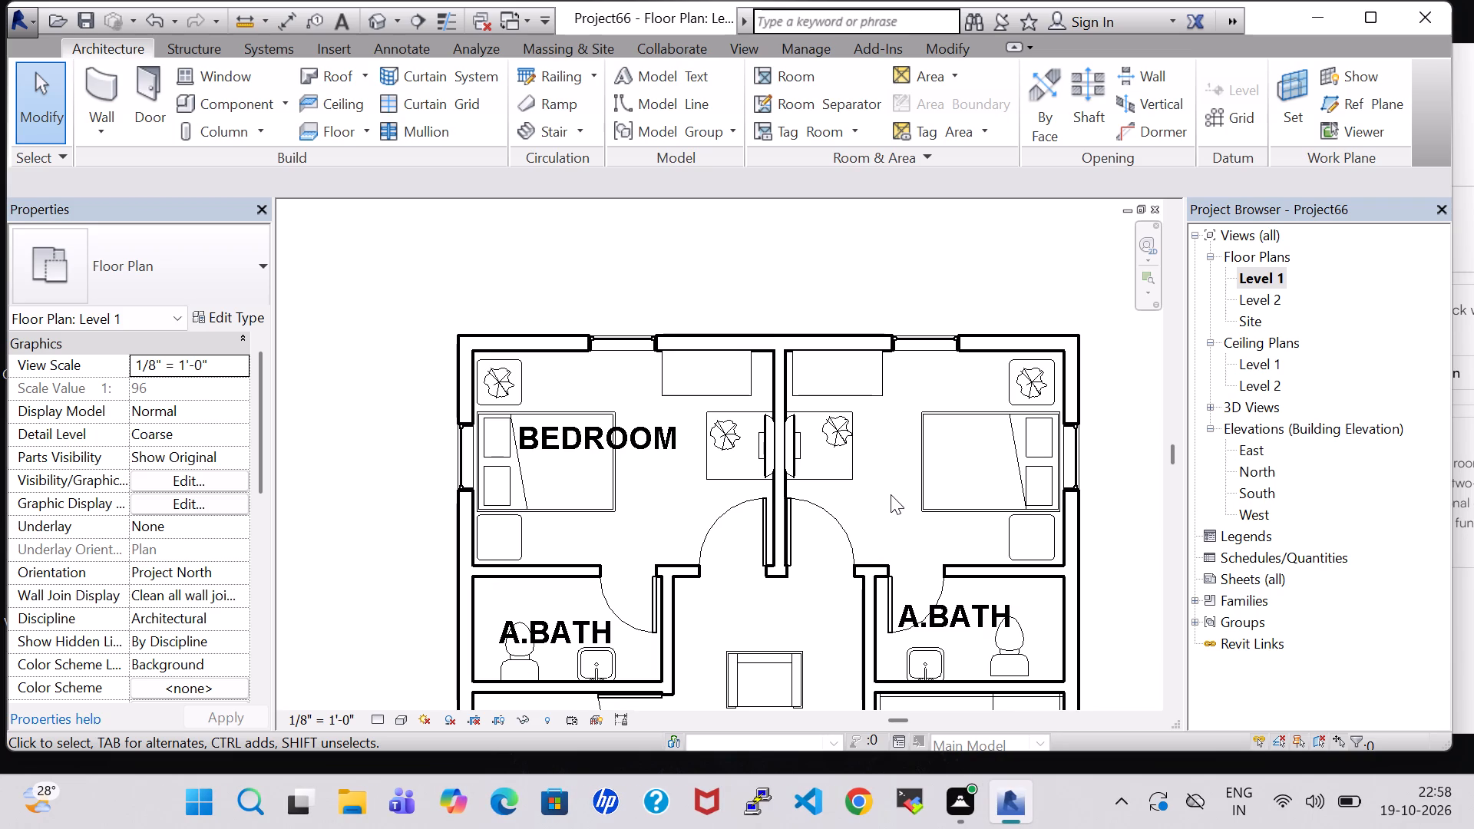
left_click(382, 17)
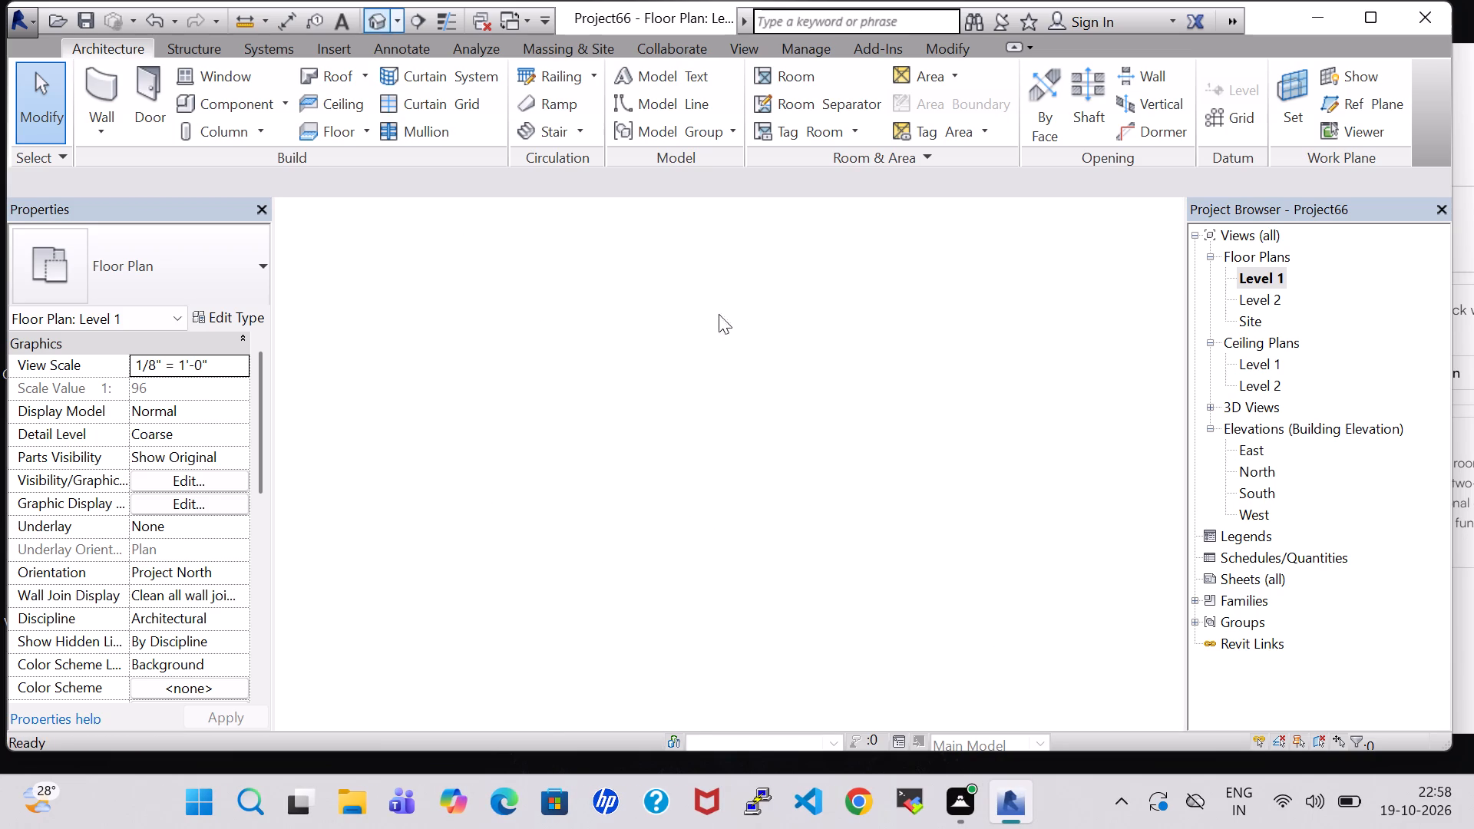
scroll(798, 456, "down", 2)
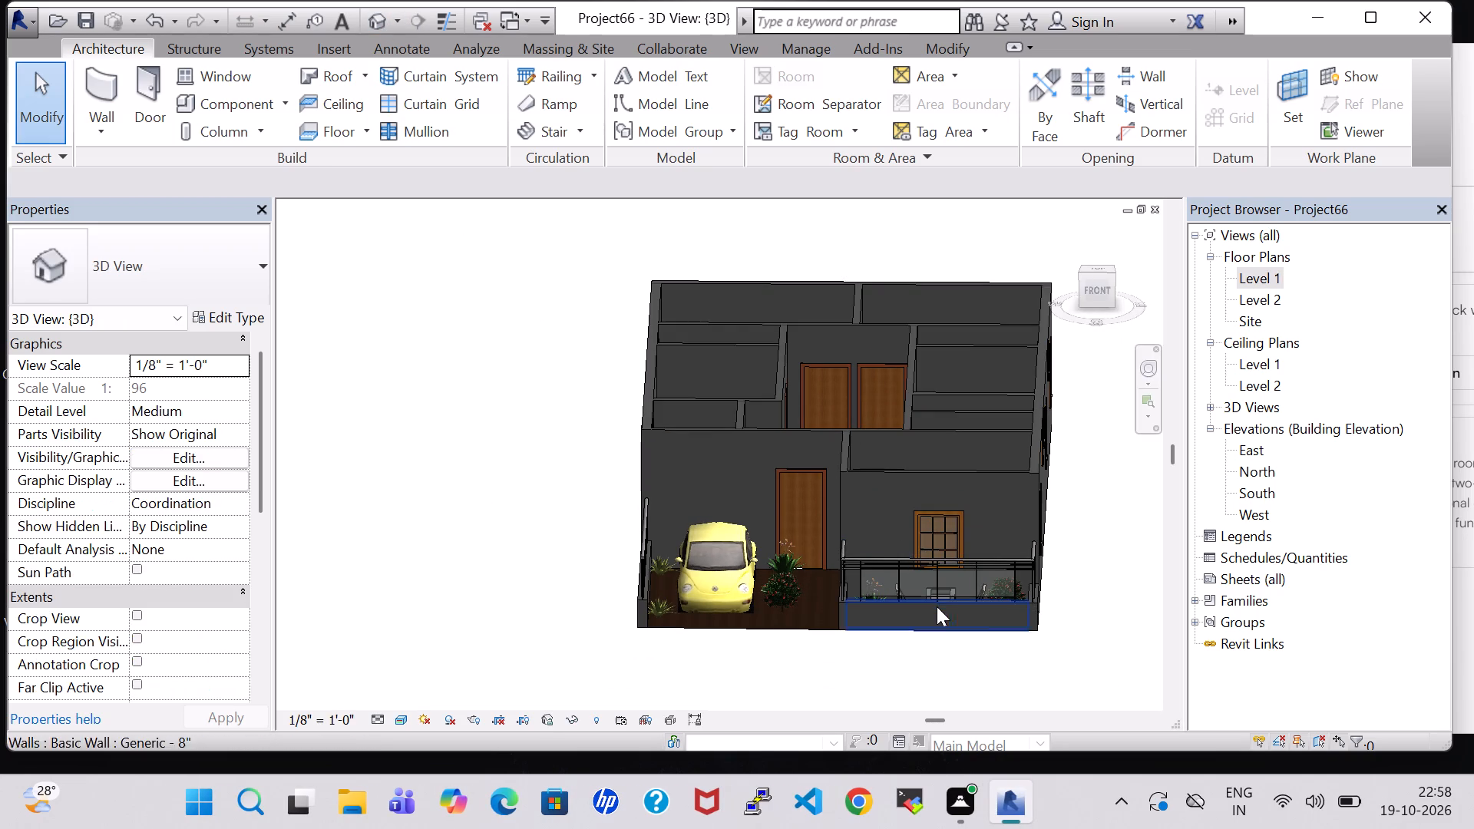
Duplicate the type of the low front wall below the glass railing as a new wall type named Generic - 2'.
left_click(937, 614)
left_click(934, 606)
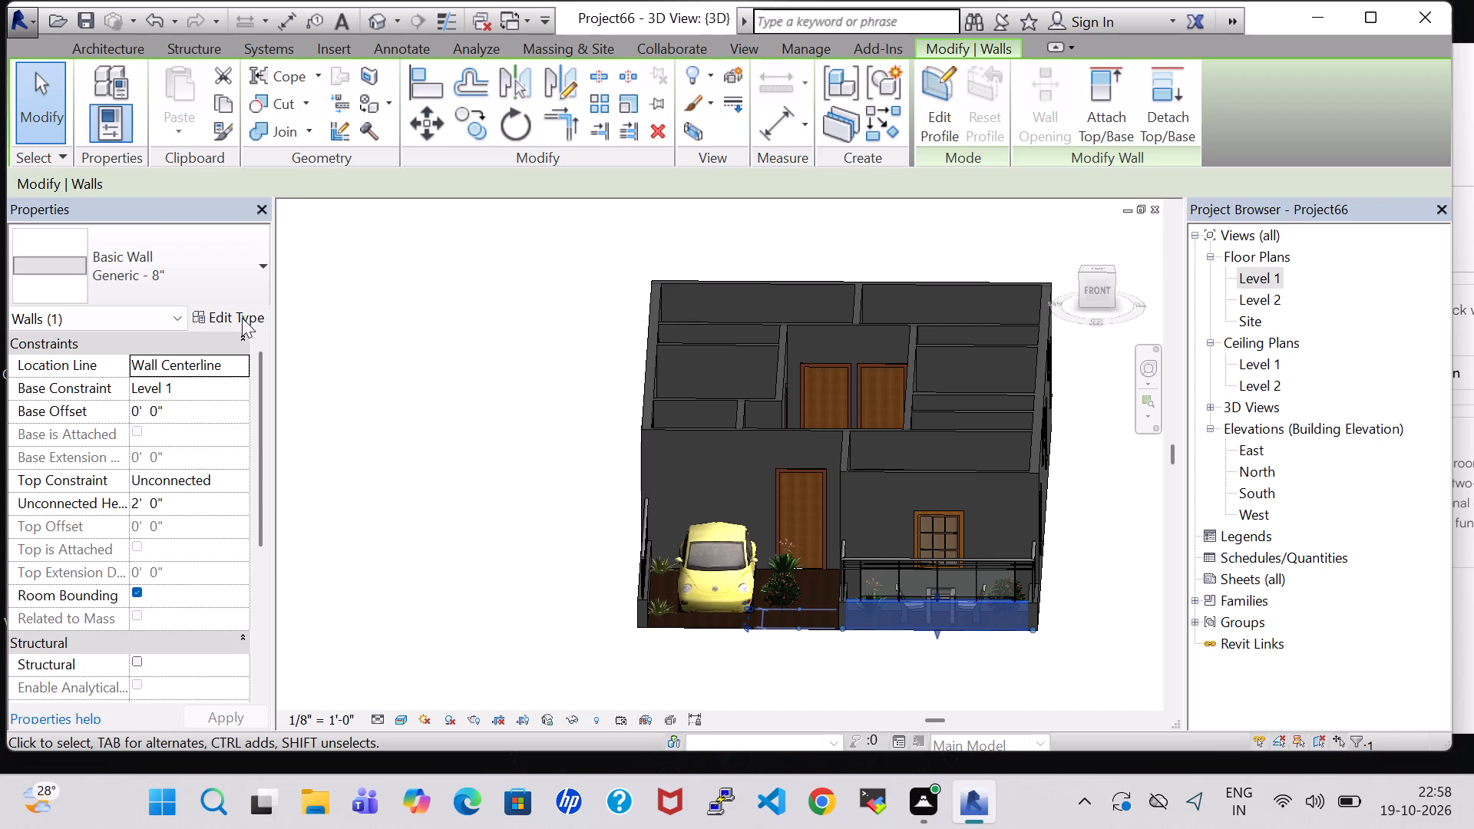
left_click(242, 318)
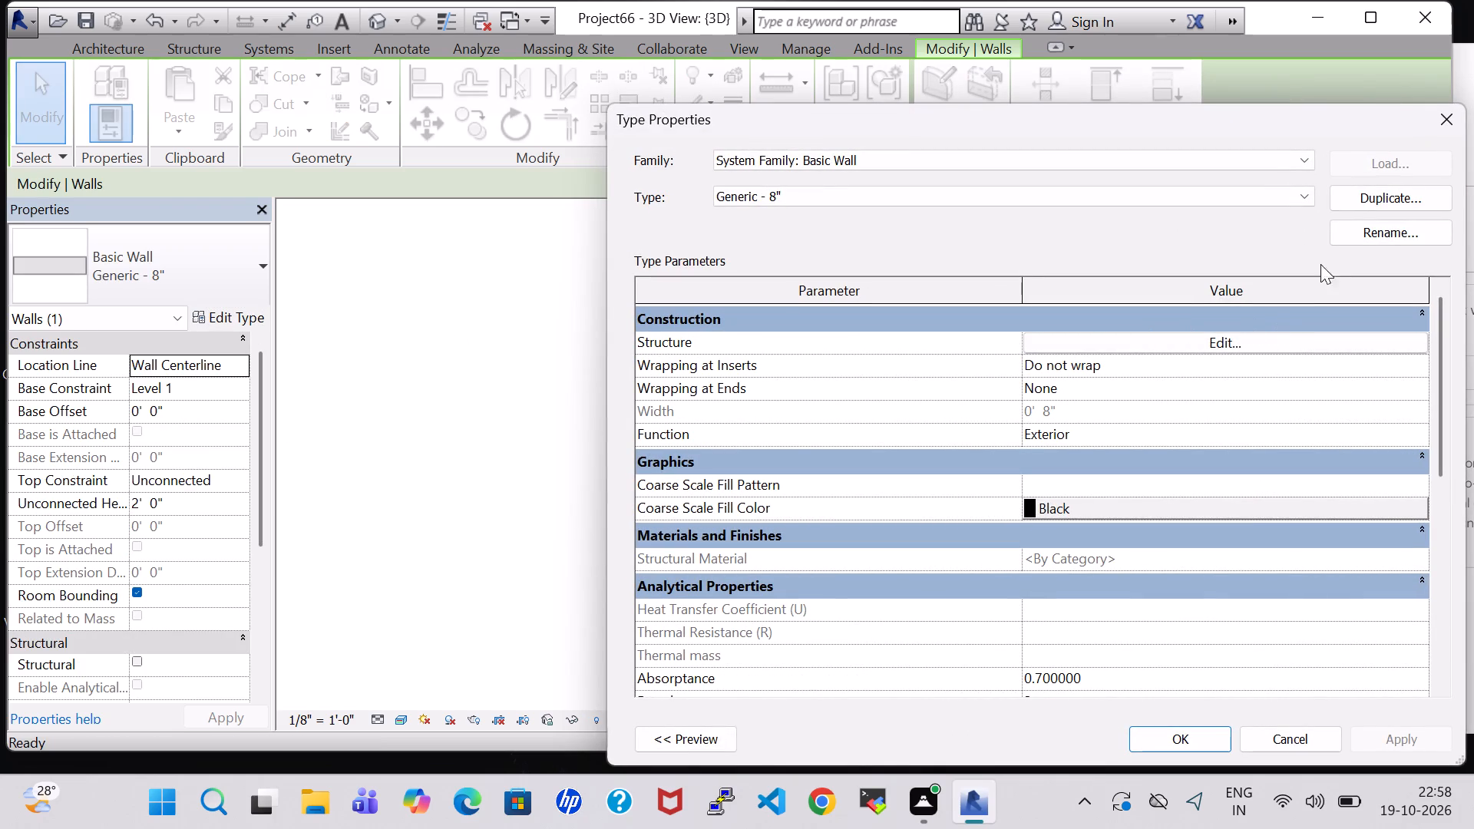
left_click(1356, 193)
left_click(1044, 422)
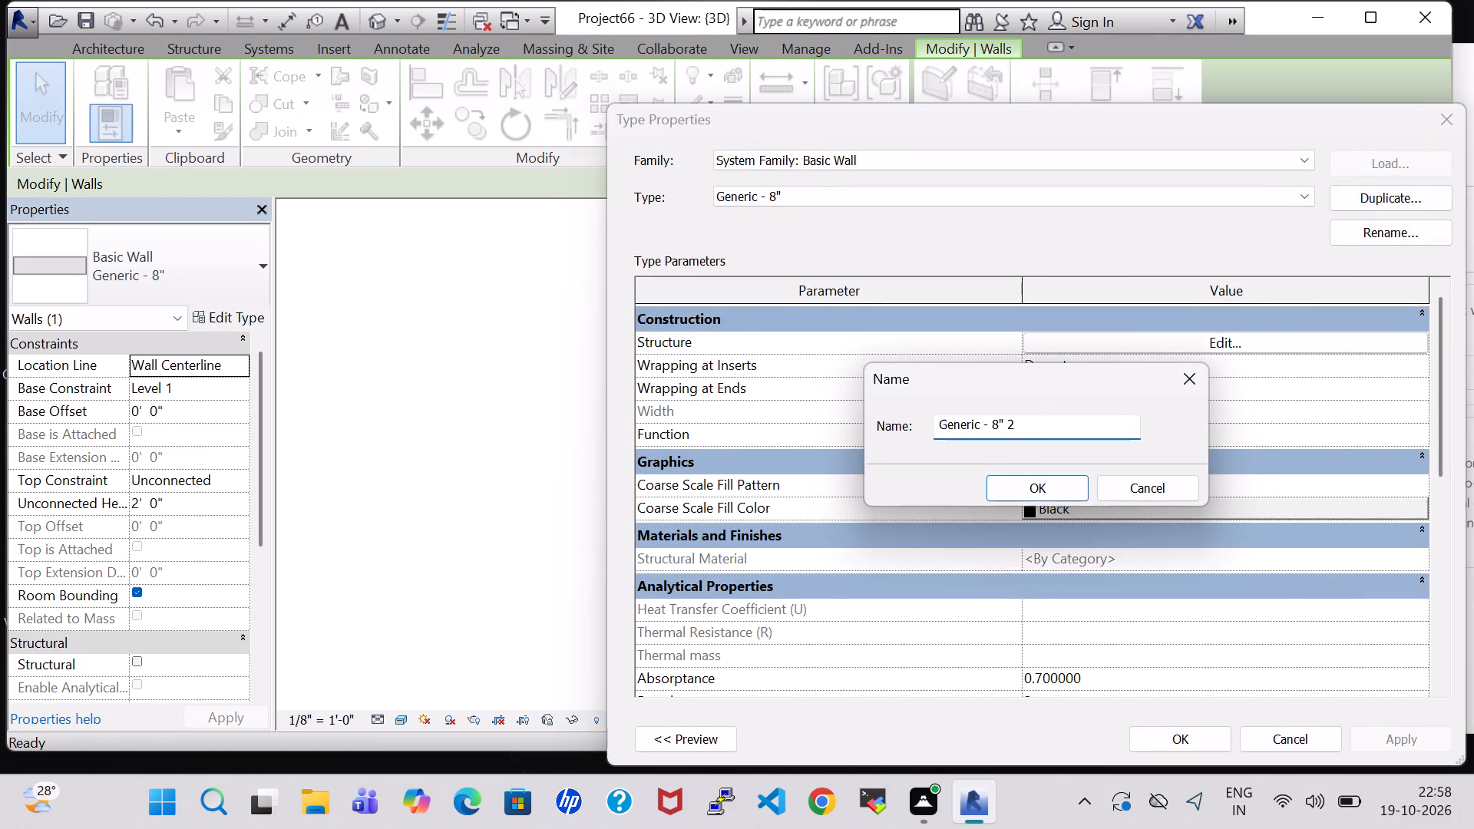
key("BackSpace")
key("BackSpace")
key("BackSpace")
key("BackSpace")
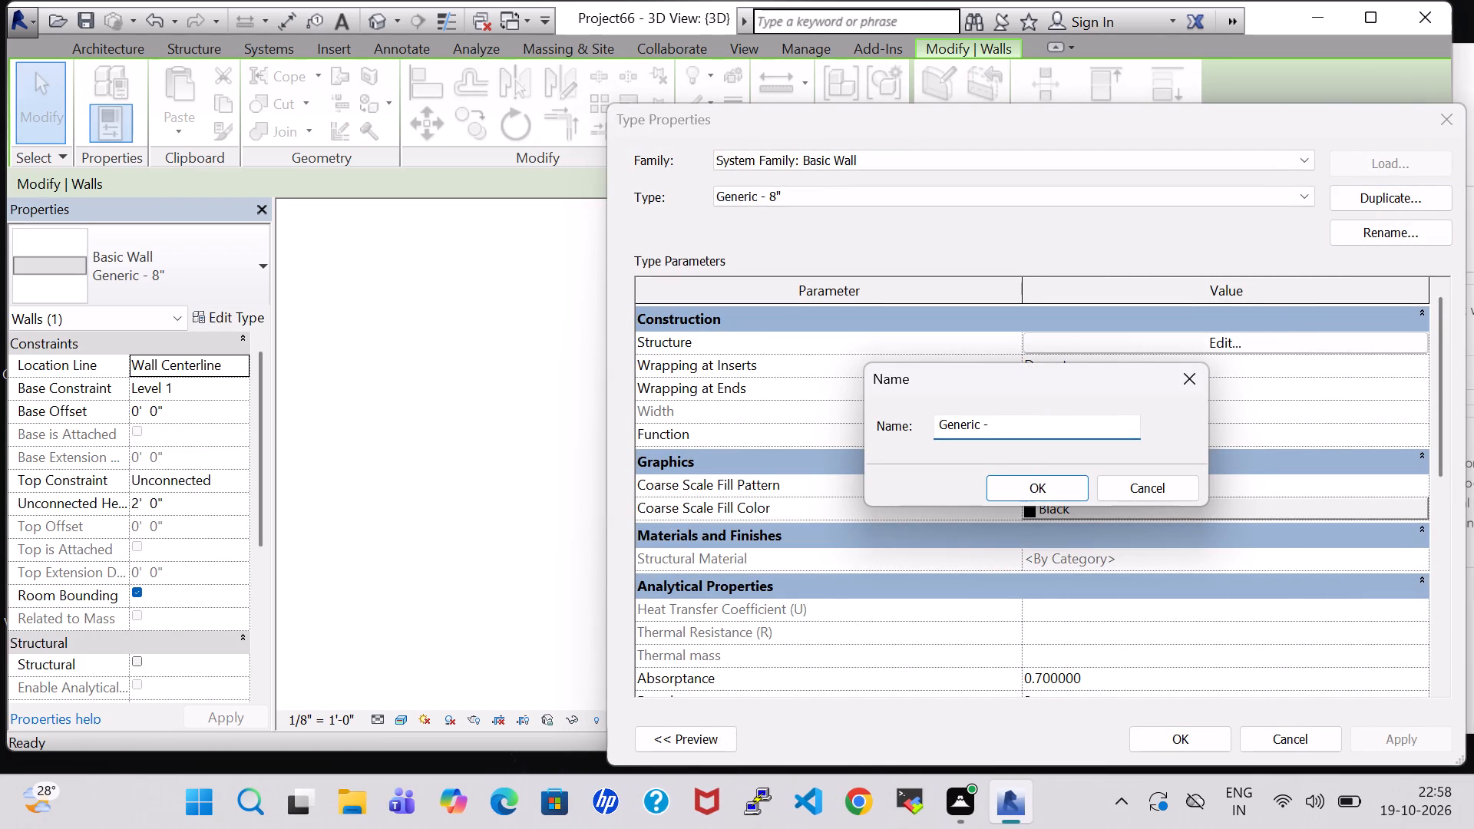
key("2")
key("shift+quotedbl")
key("BackSpace")
key("apostrophe")
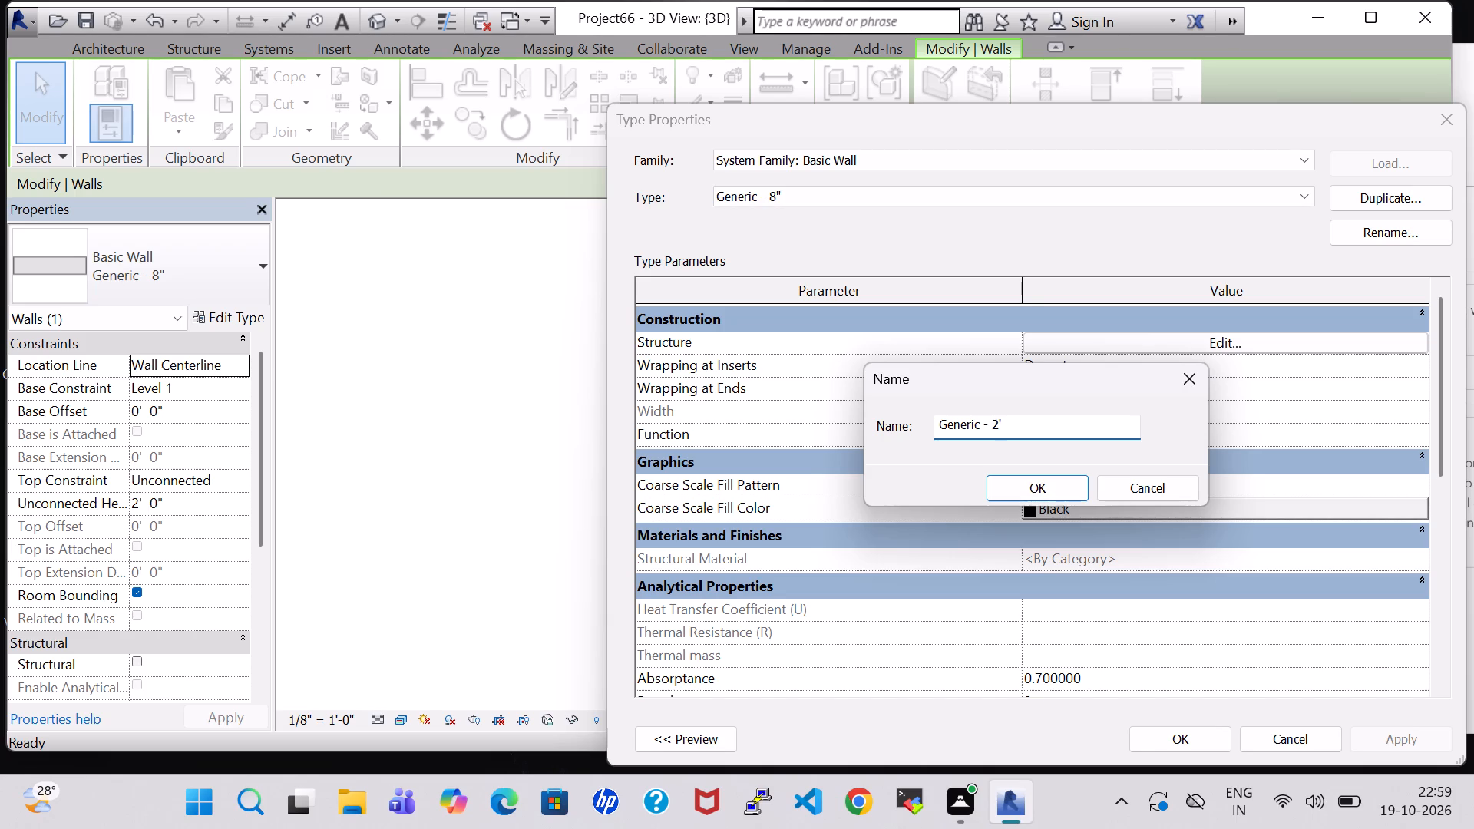
left_click(1048, 480)
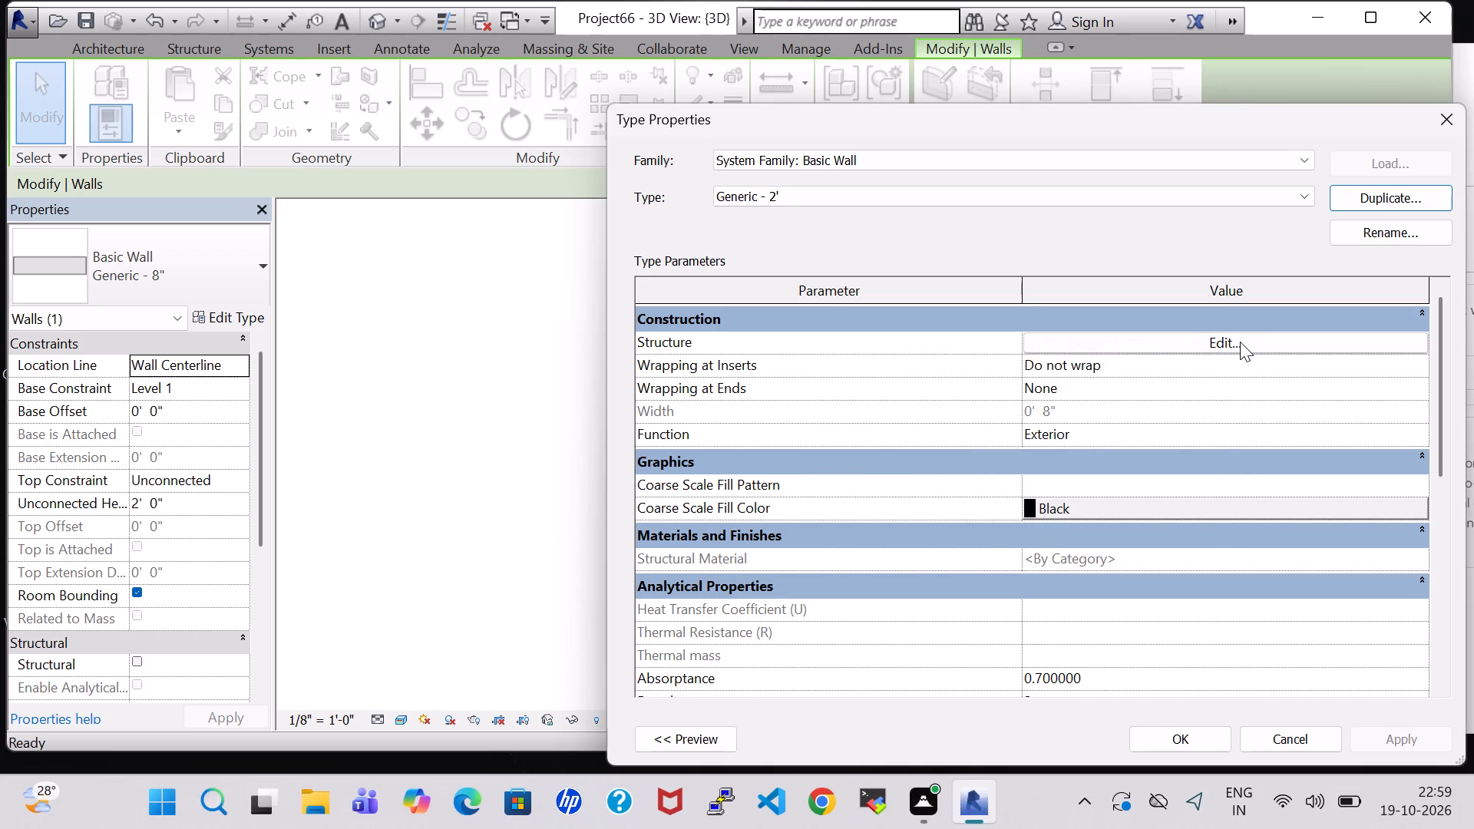
Set the structure layer material of the Generic - 2' wall type to Birch.
left_click(1240, 342)
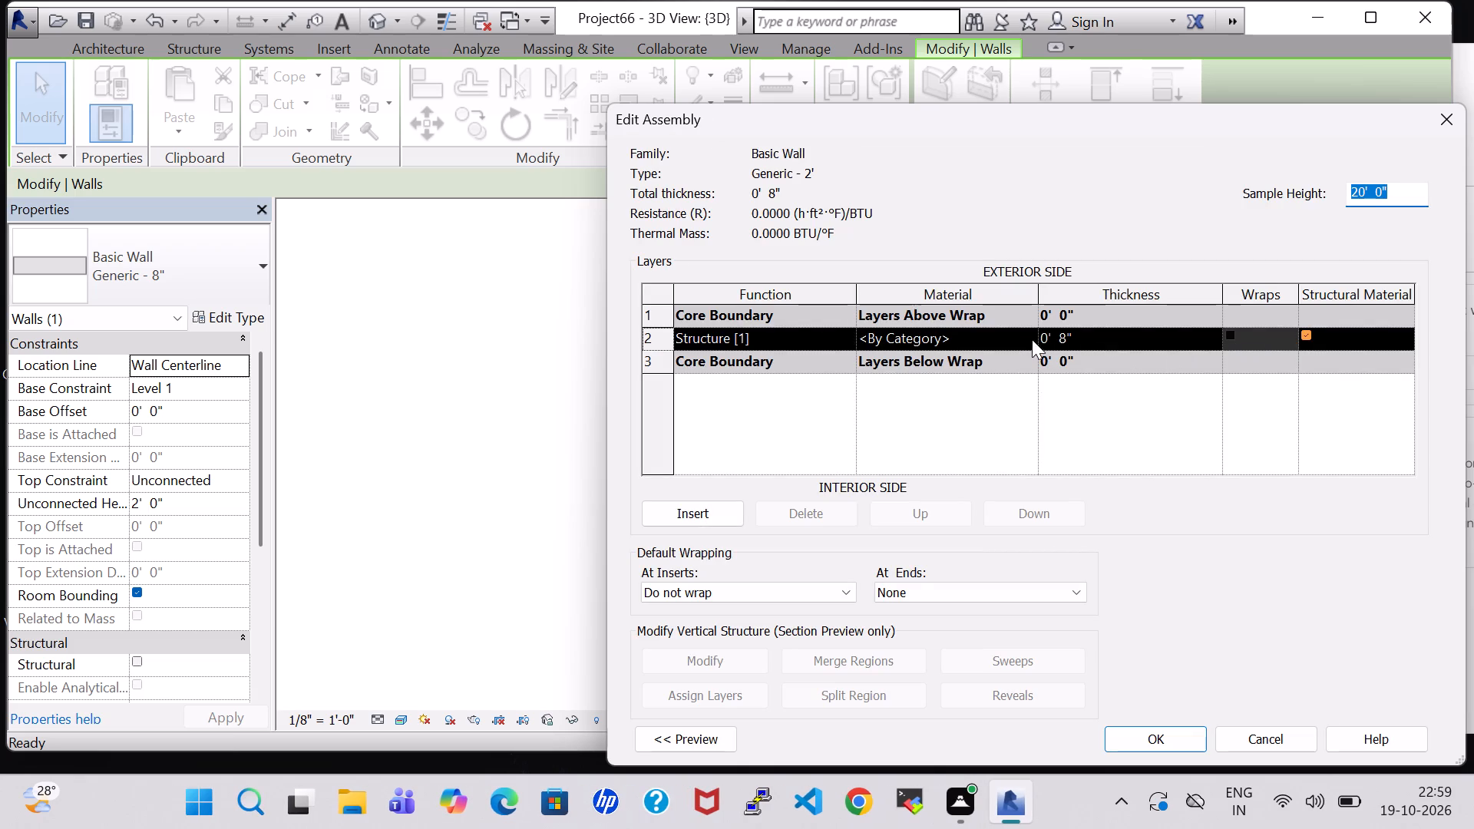
left_click(1030, 336)
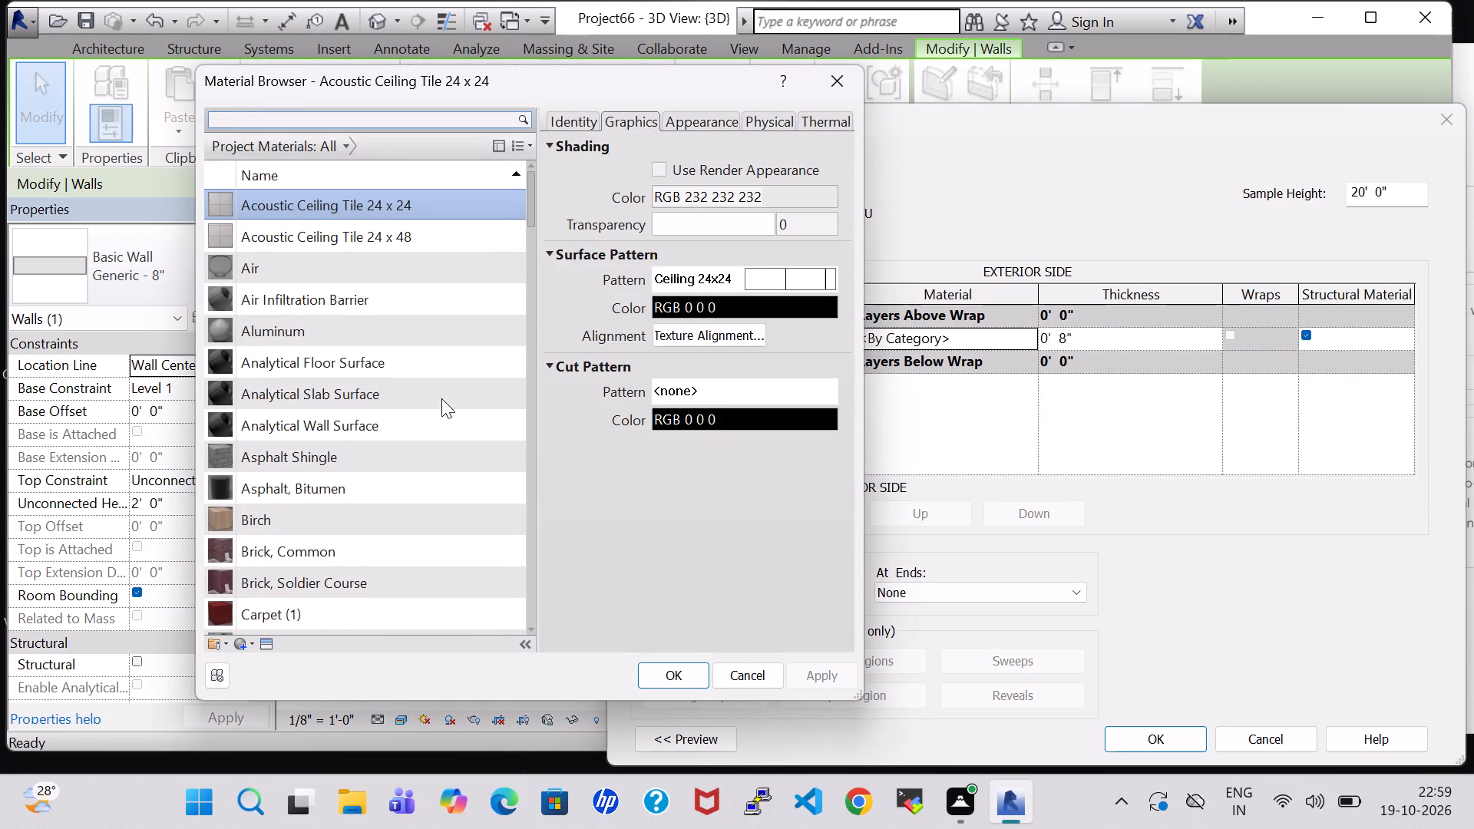
left_click(320, 514)
left_click(687, 685)
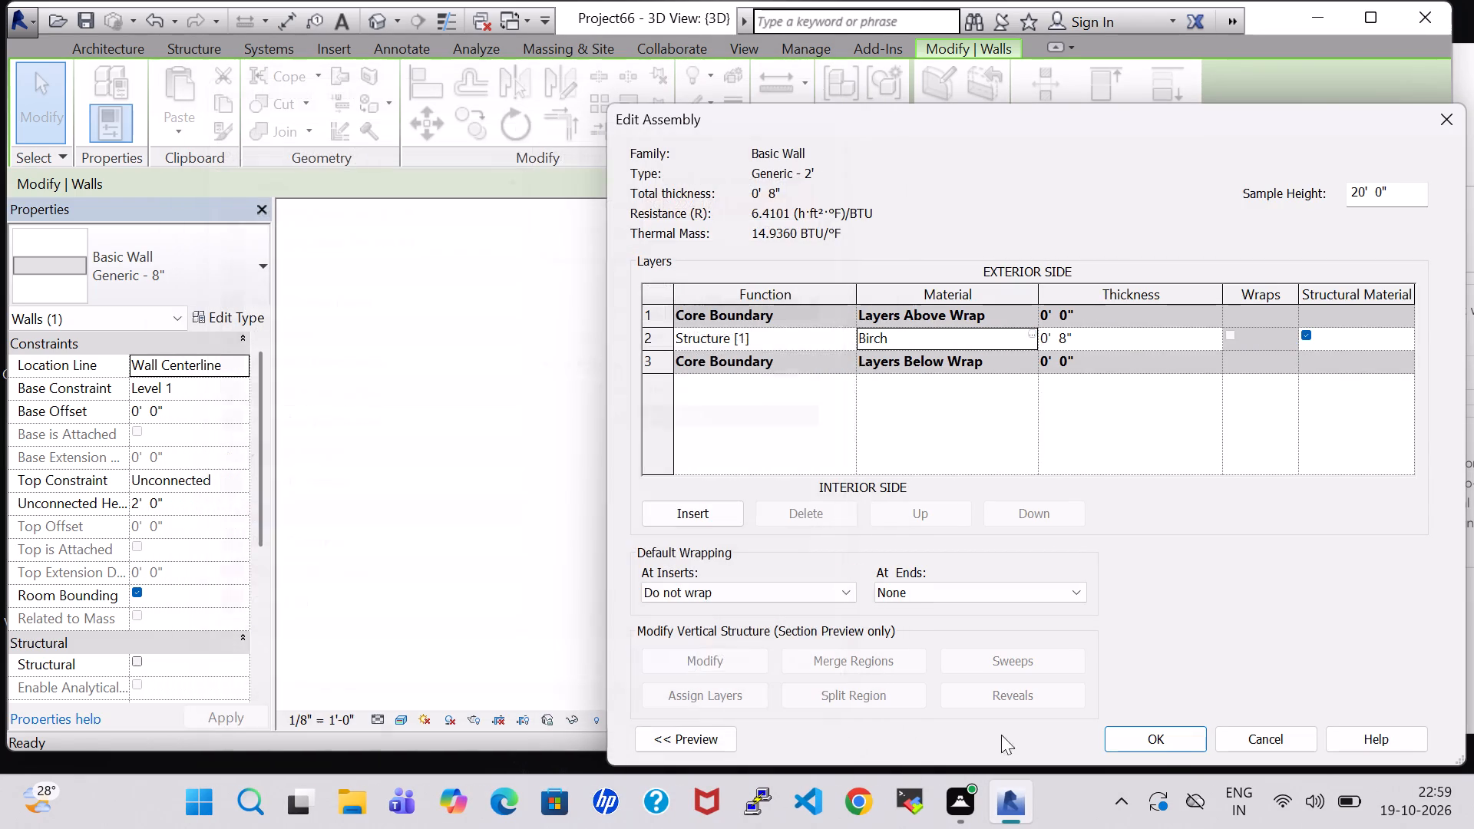
left_click(1167, 746)
left_click(1167, 741)
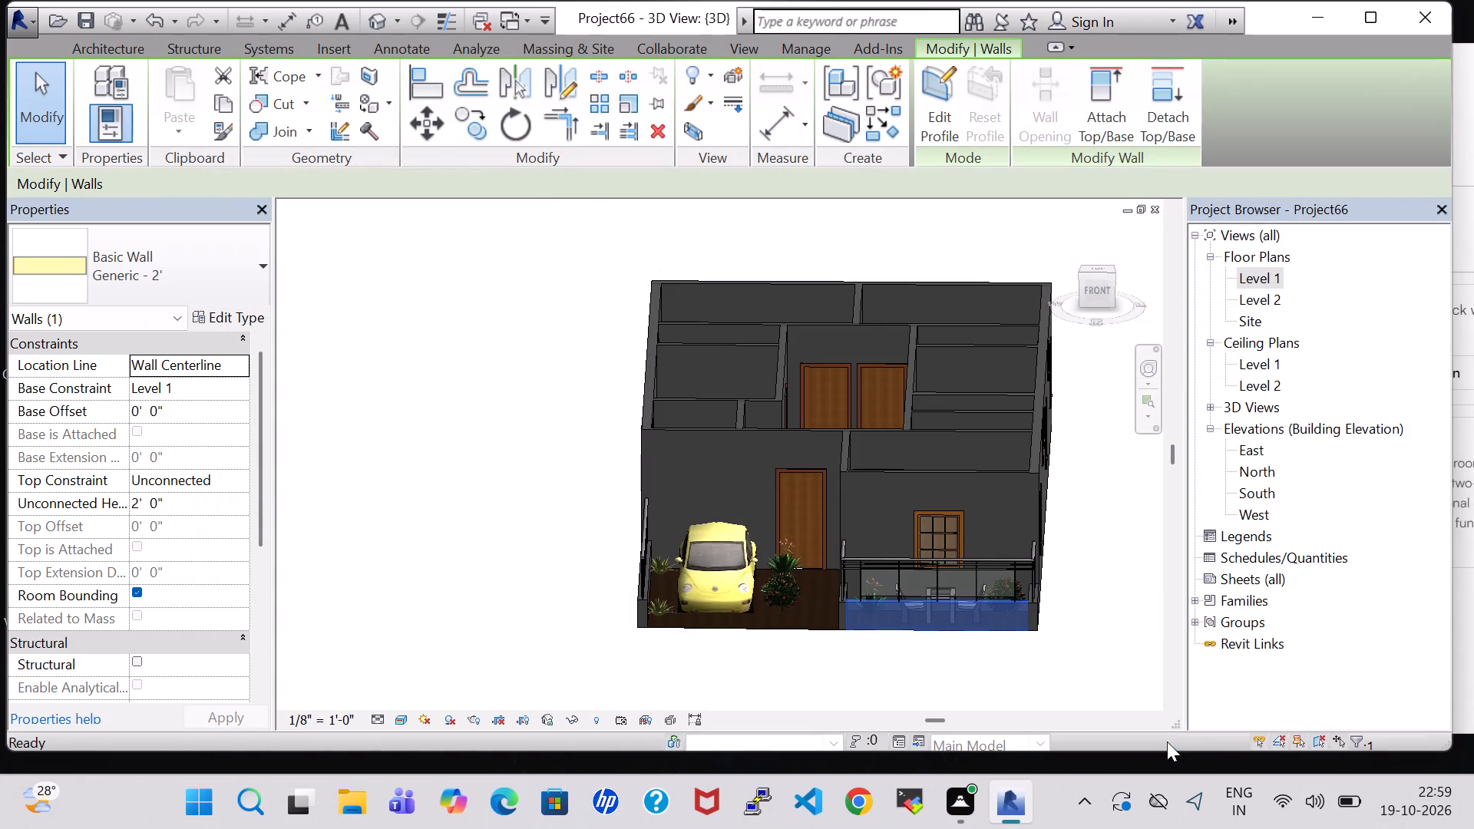
left_click(1085, 639)
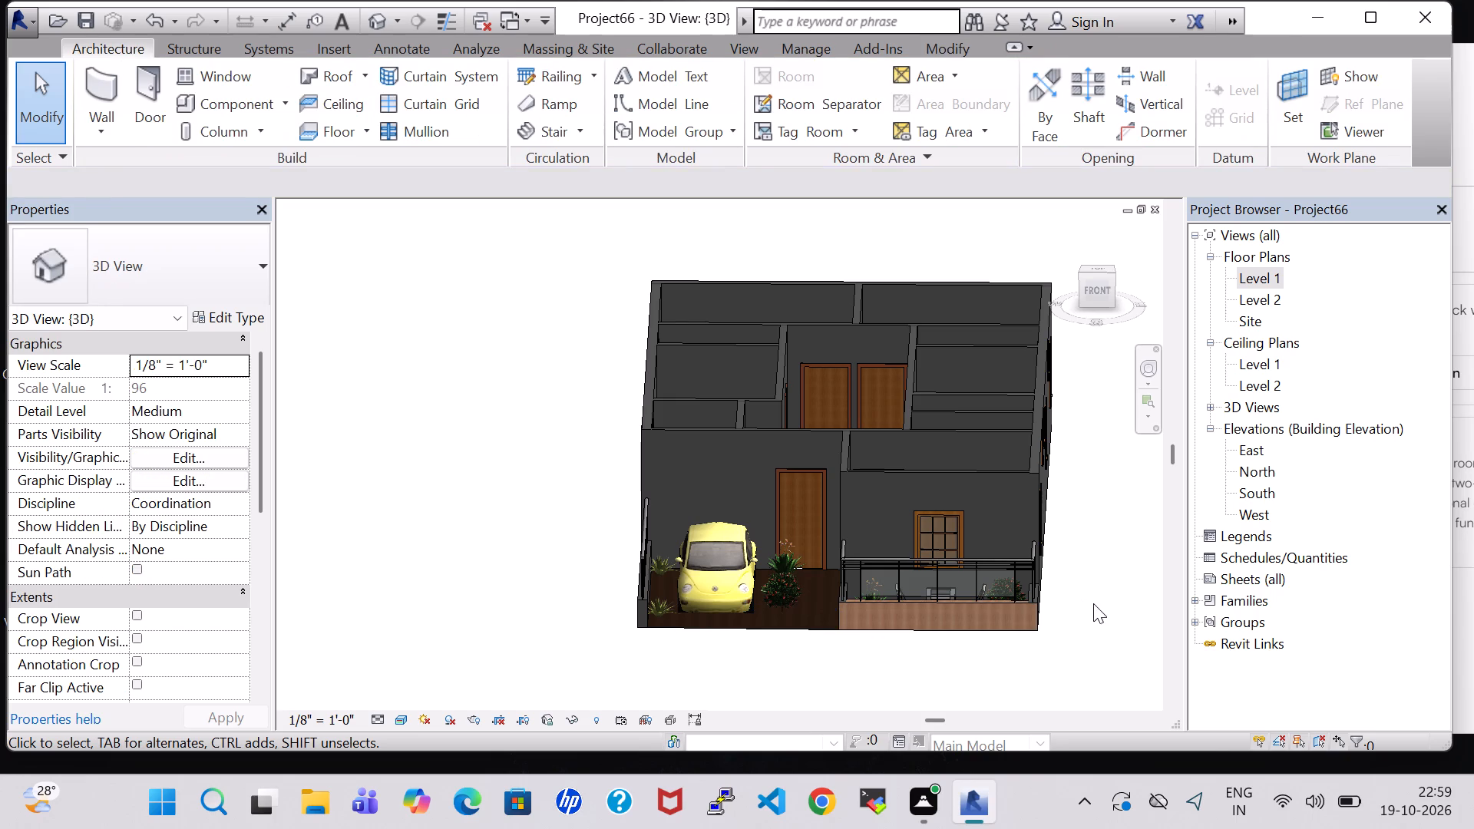
Change the low wall on the east side of the front porch to the Generic - 2' type.
middle_click_drag(1077, 603, 1069, 603, "ctrl")
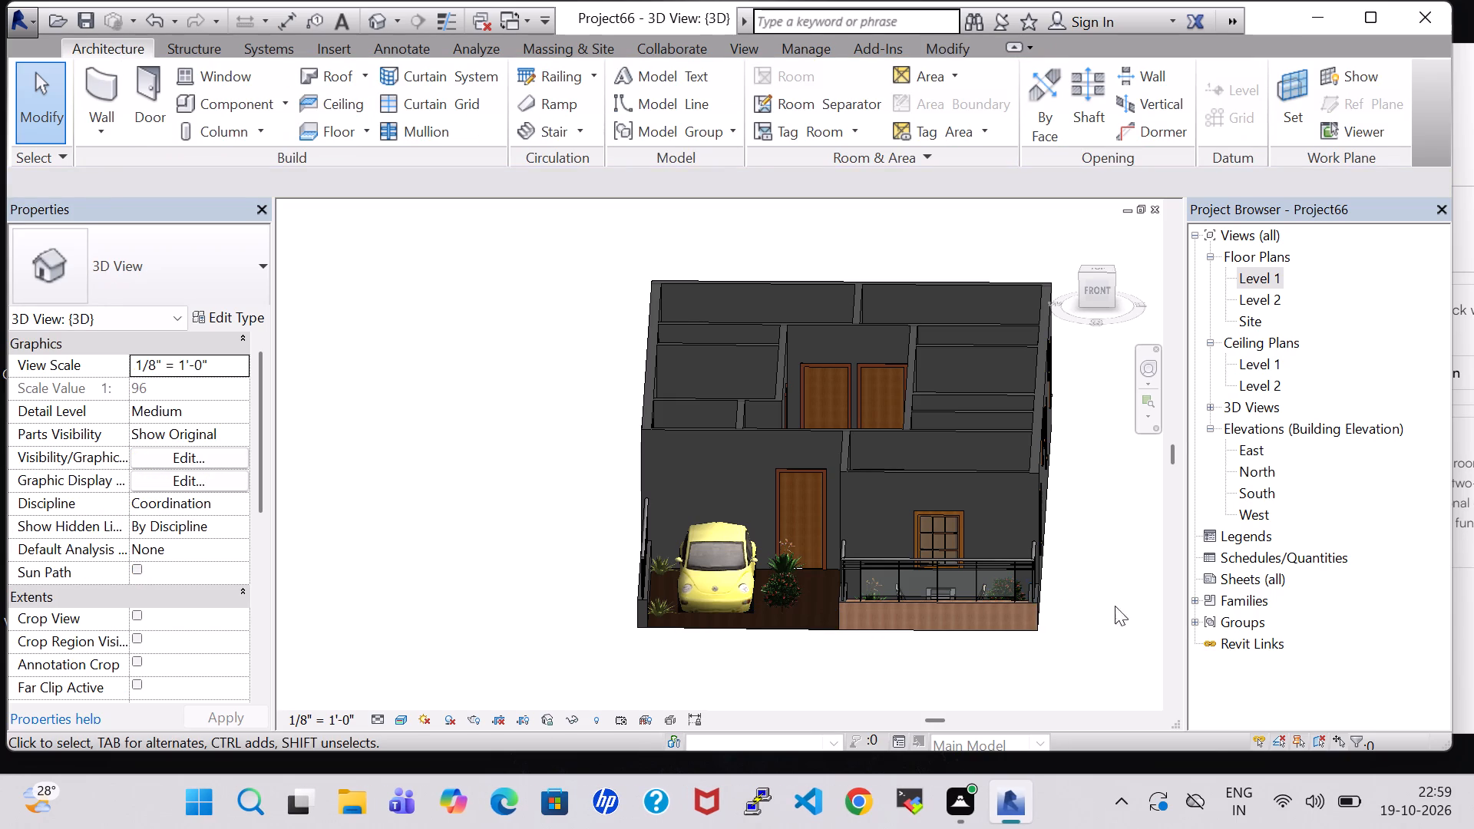
middle_click_drag(1170, 615, 1117, 615, "shift")
middle_click(1117, 615, "shift")
middle_click_drag(1116, 615, 1053, 609, "shift")
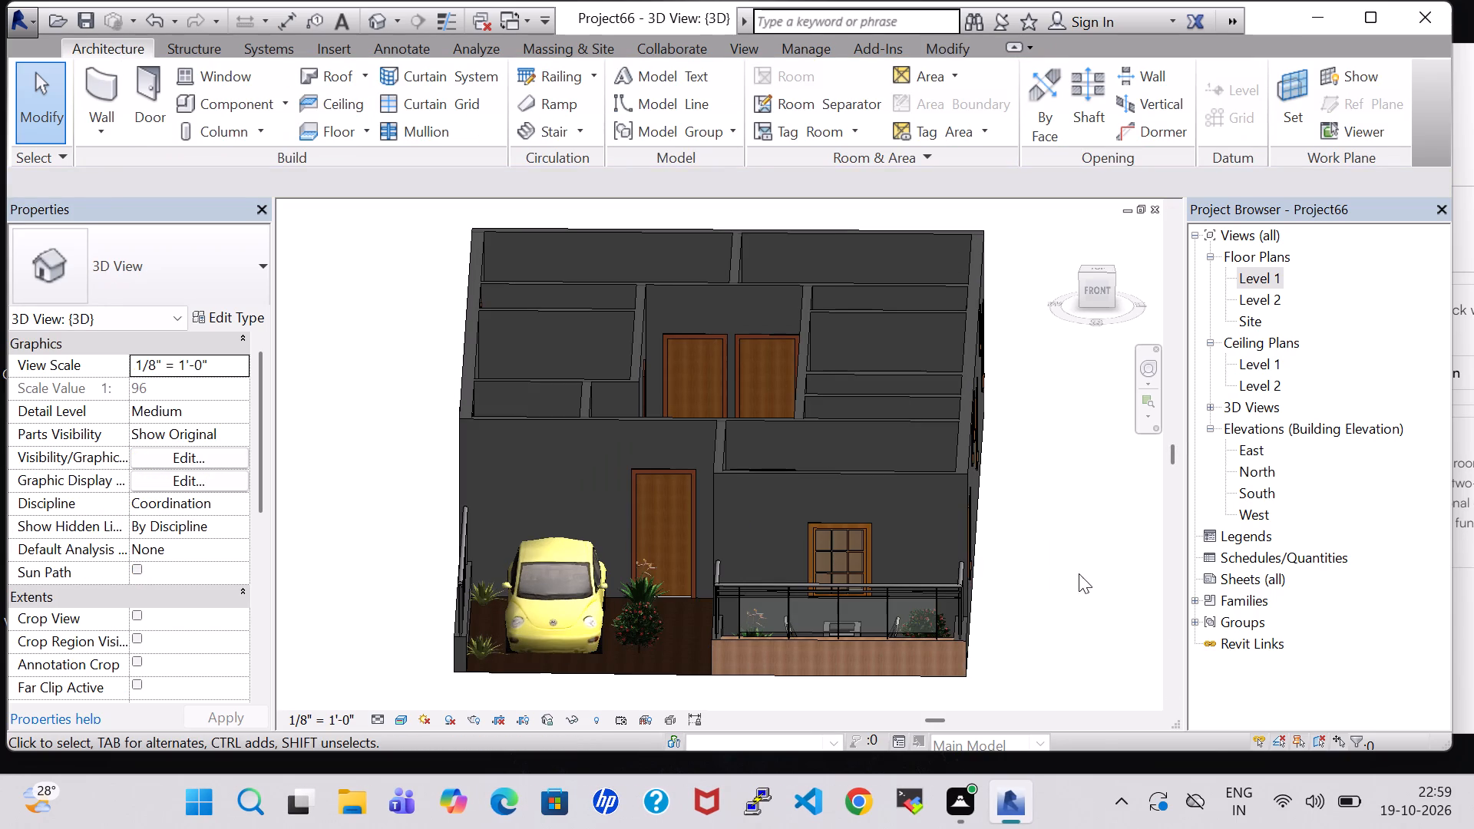
left_click(965, 630)
left_click(230, 283)
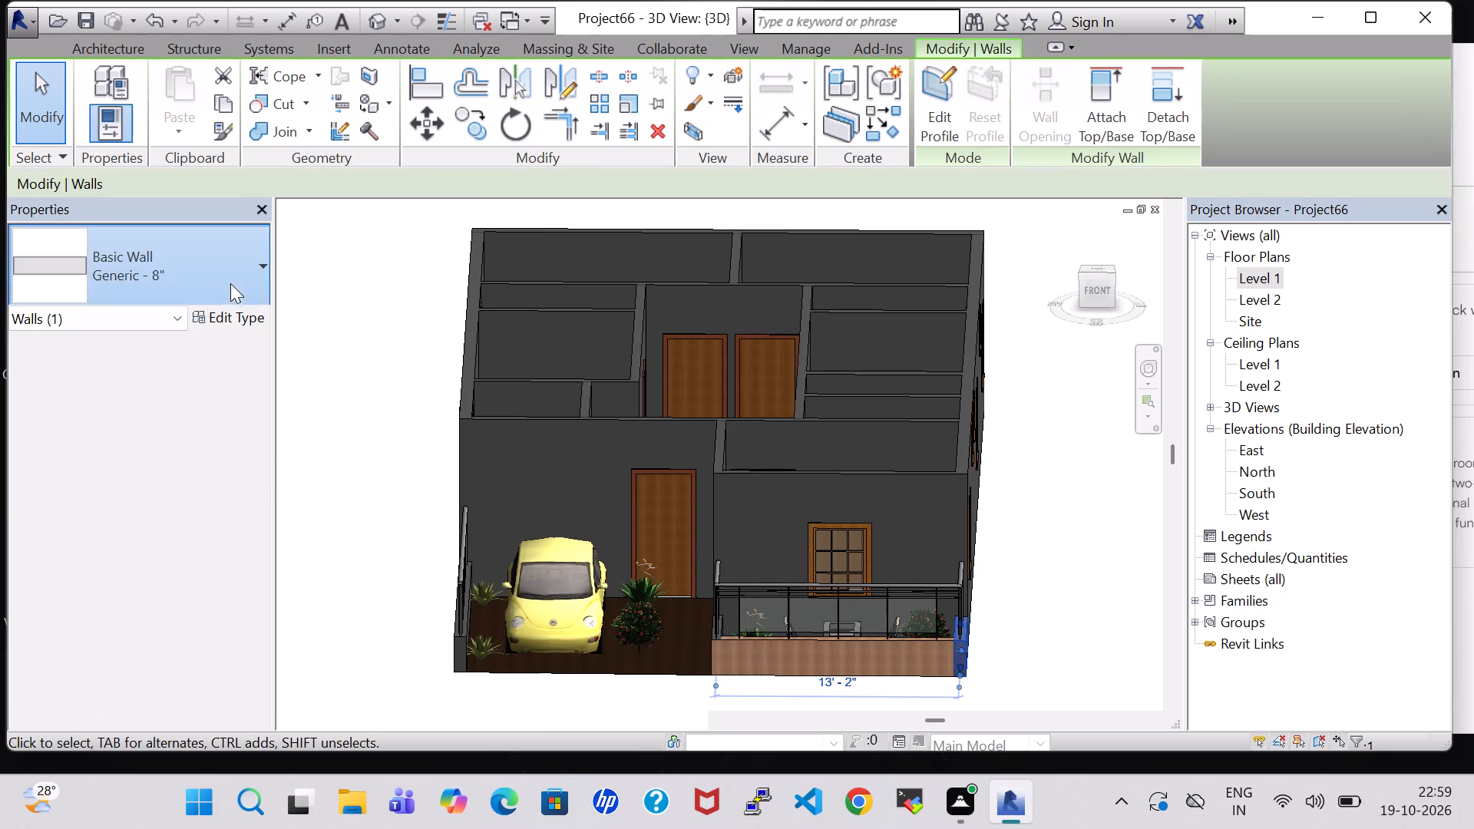
left_click(152, 758)
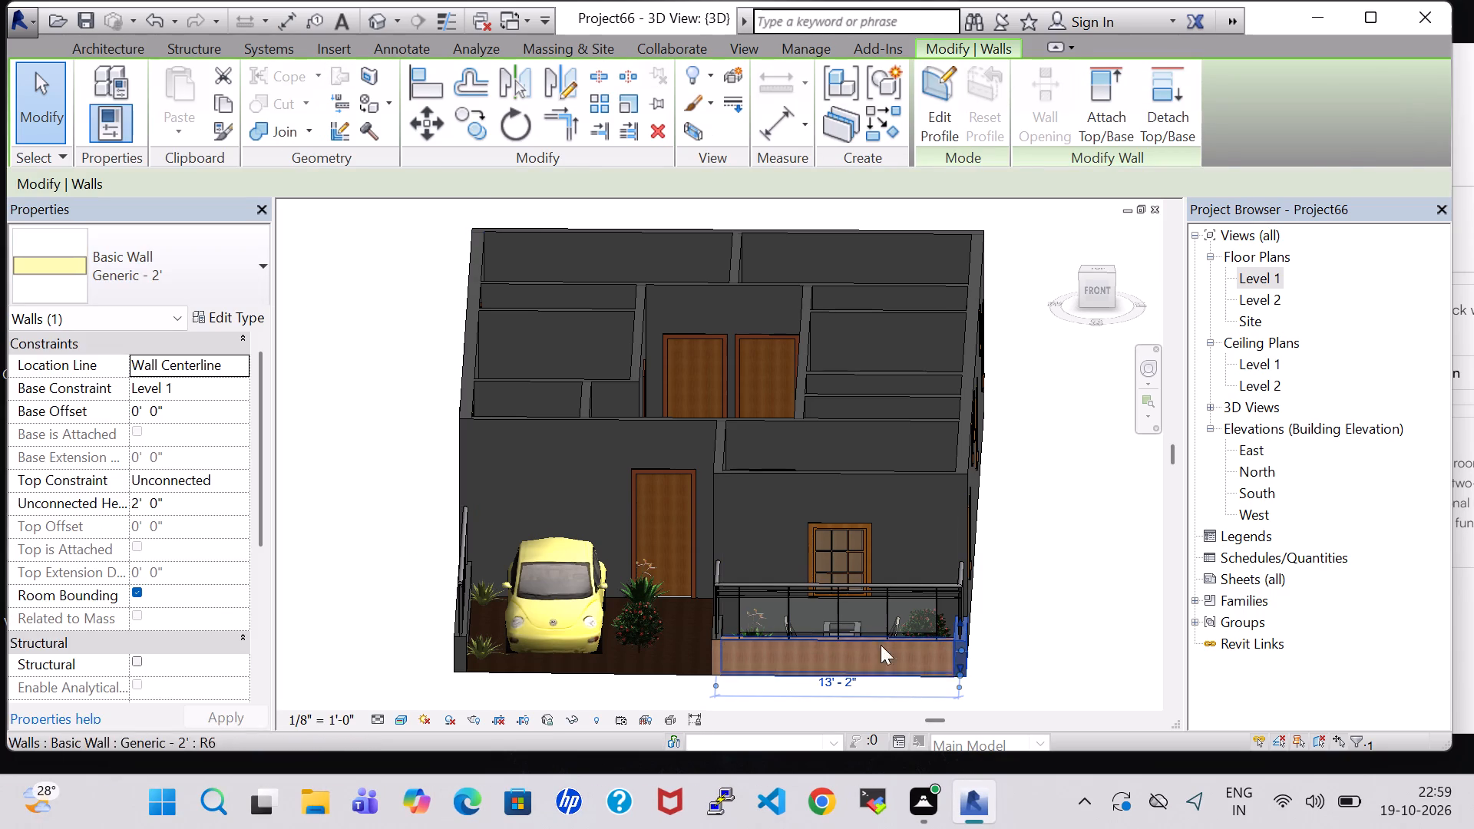
left_click(1066, 642)
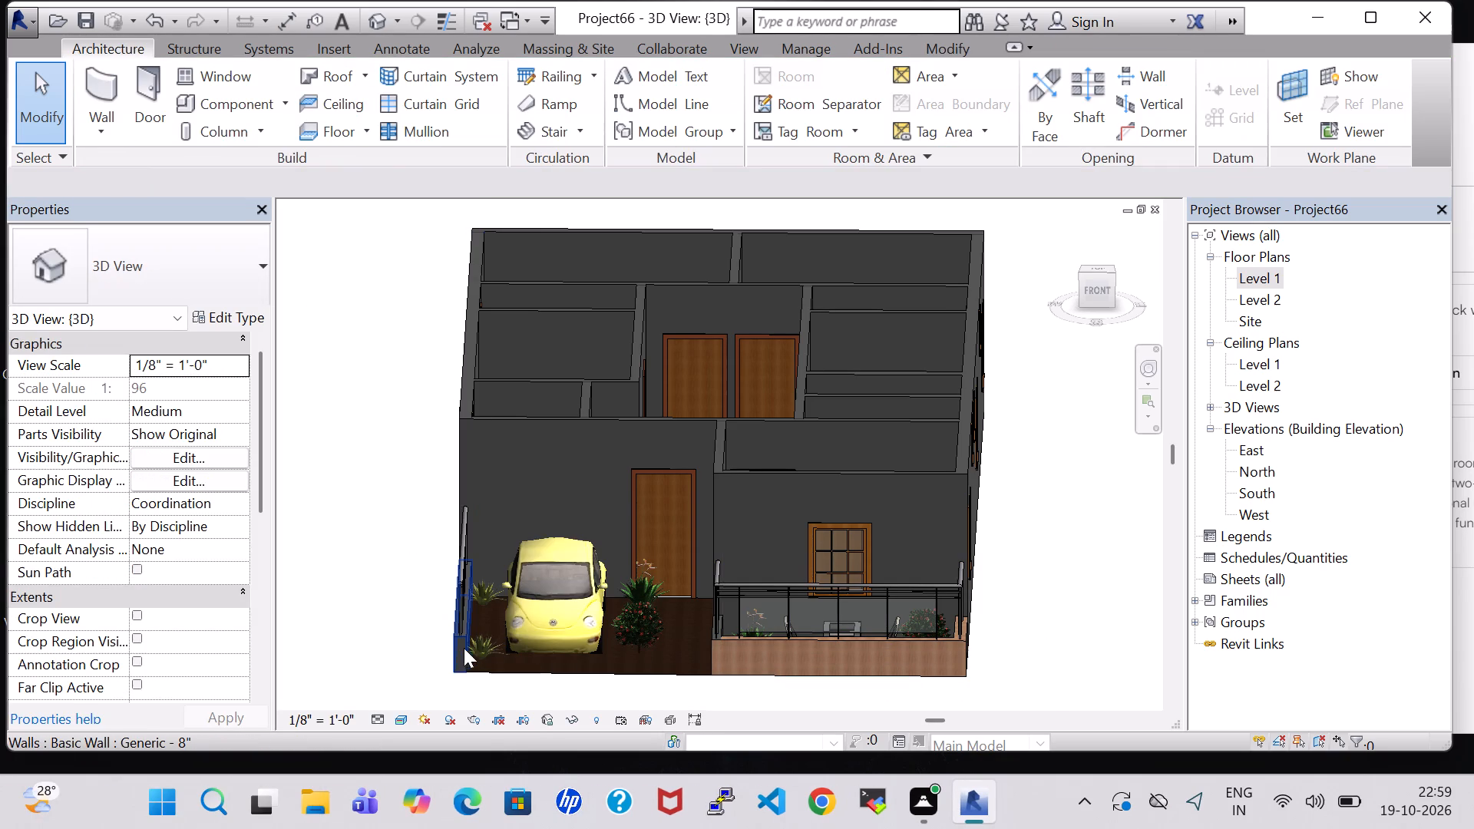
Change the low wall along the west side of the car parking area to the Generic - 2' type.
left_click(458, 654)
left_click(183, 273)
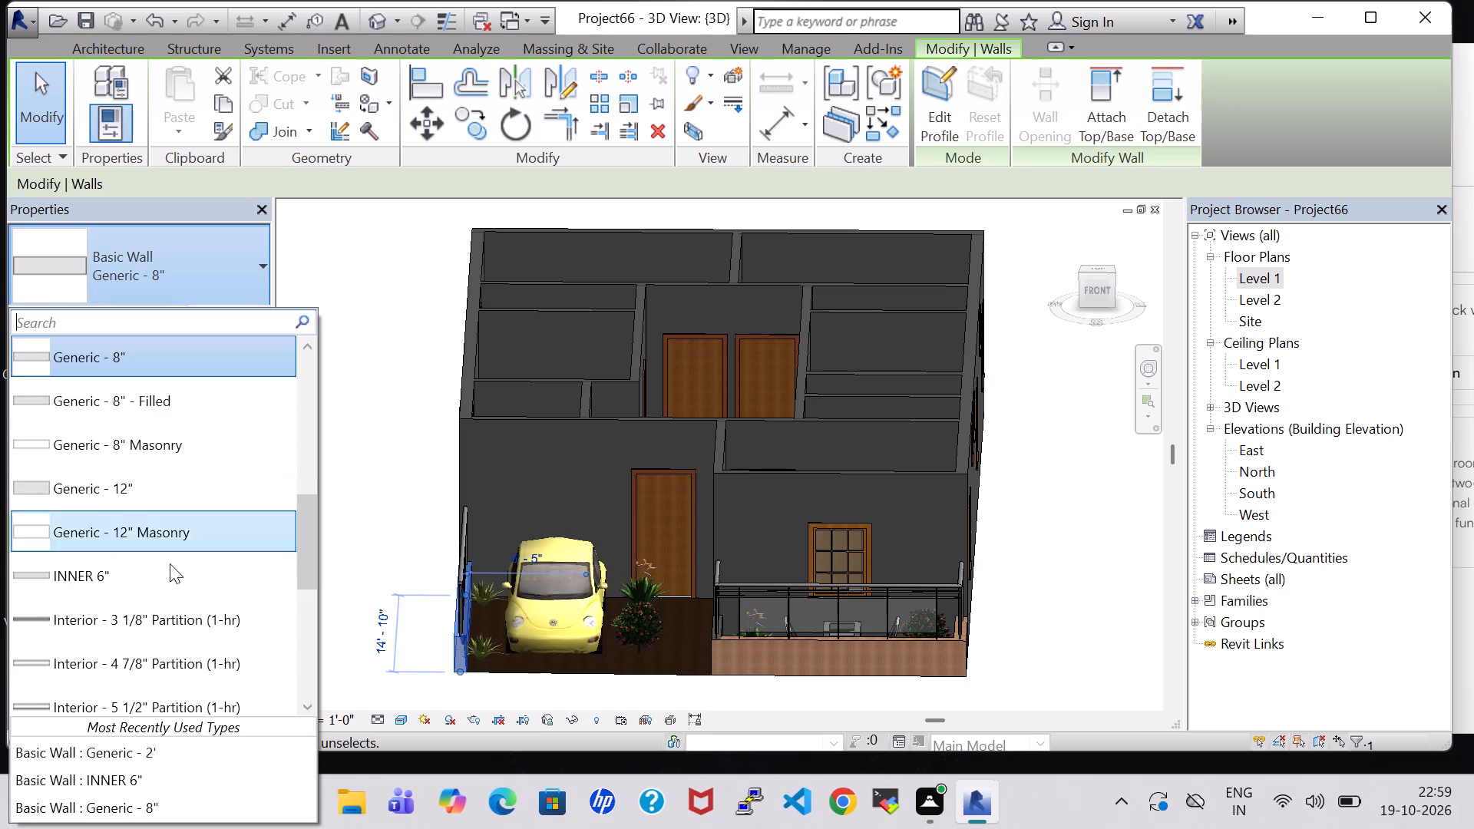
left_click(154, 761)
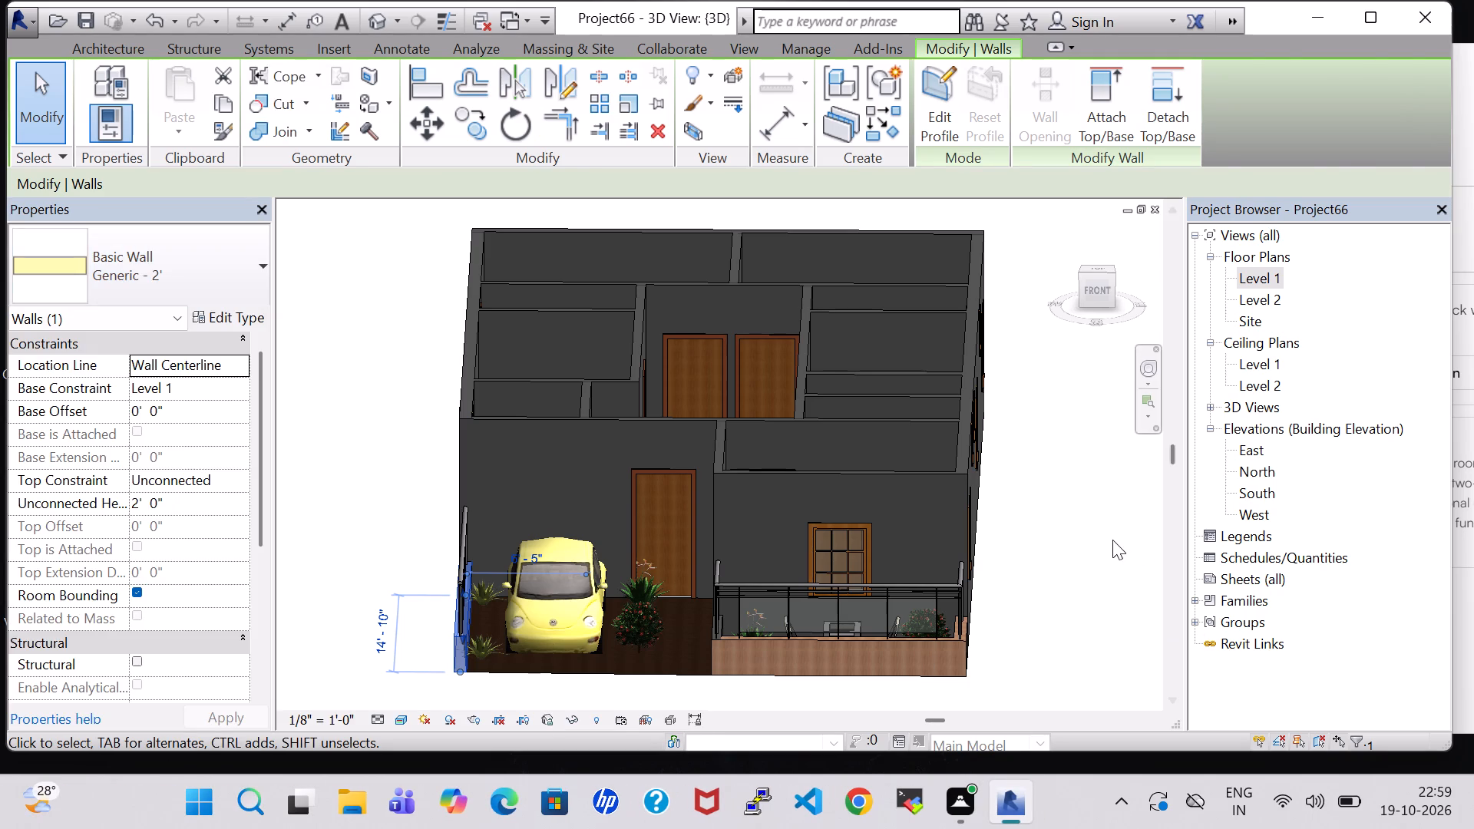
left_click(1112, 540)
Set the structure layer material of the INNER 6" wall type to Brick, Common.
left_click(901, 469)
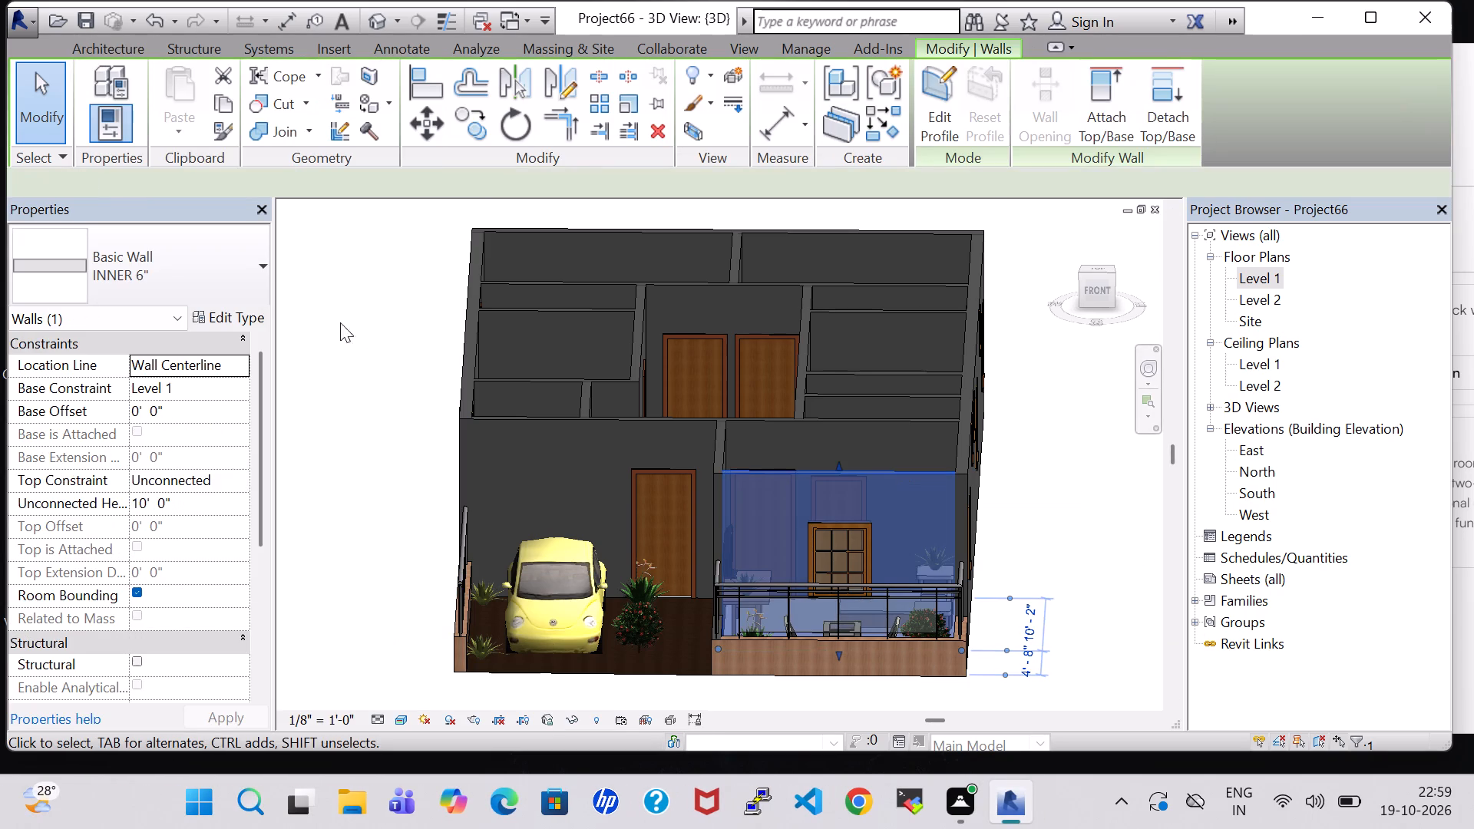
left_click(243, 314)
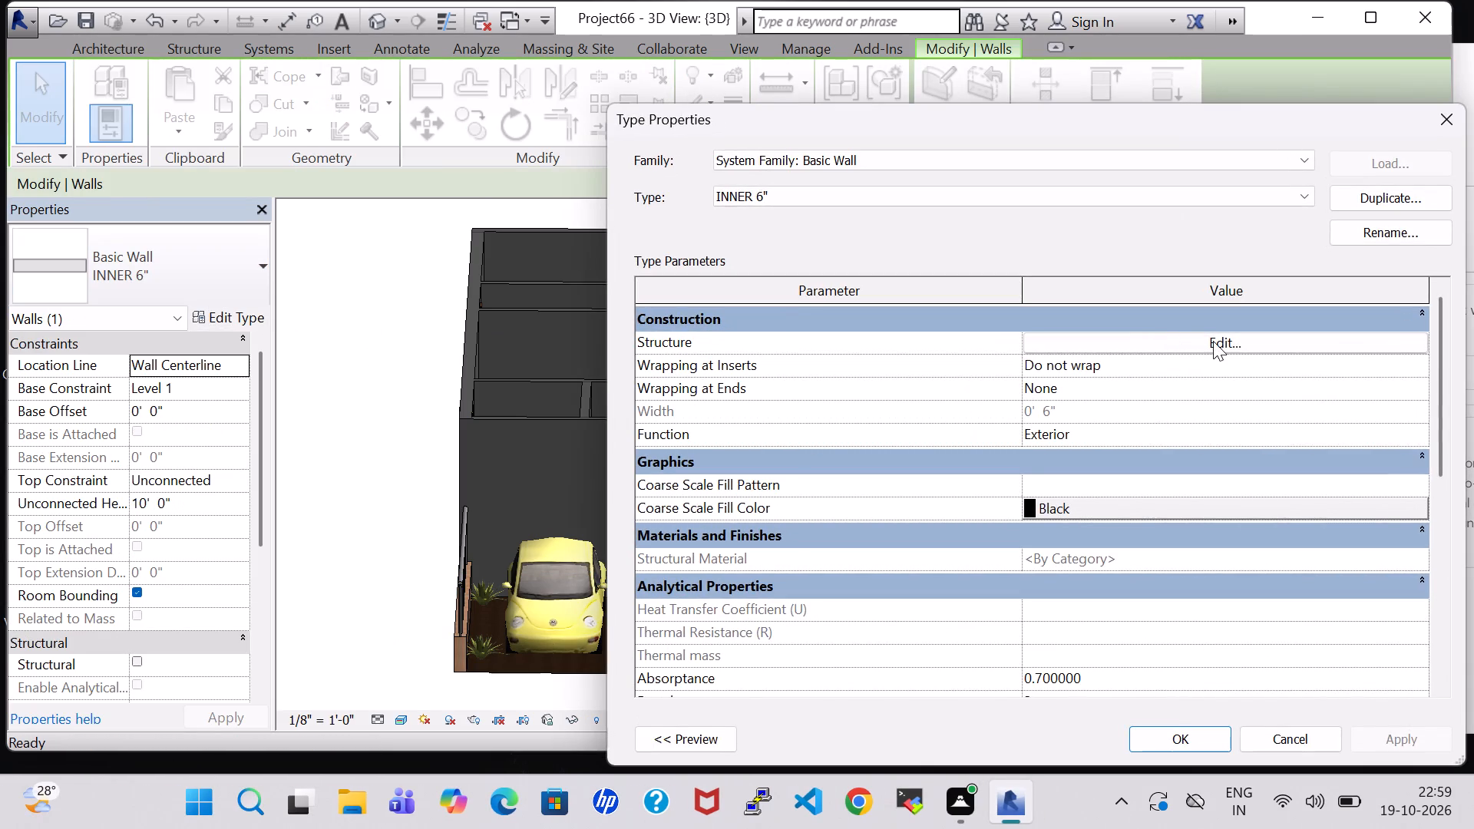
left_click(1213, 341)
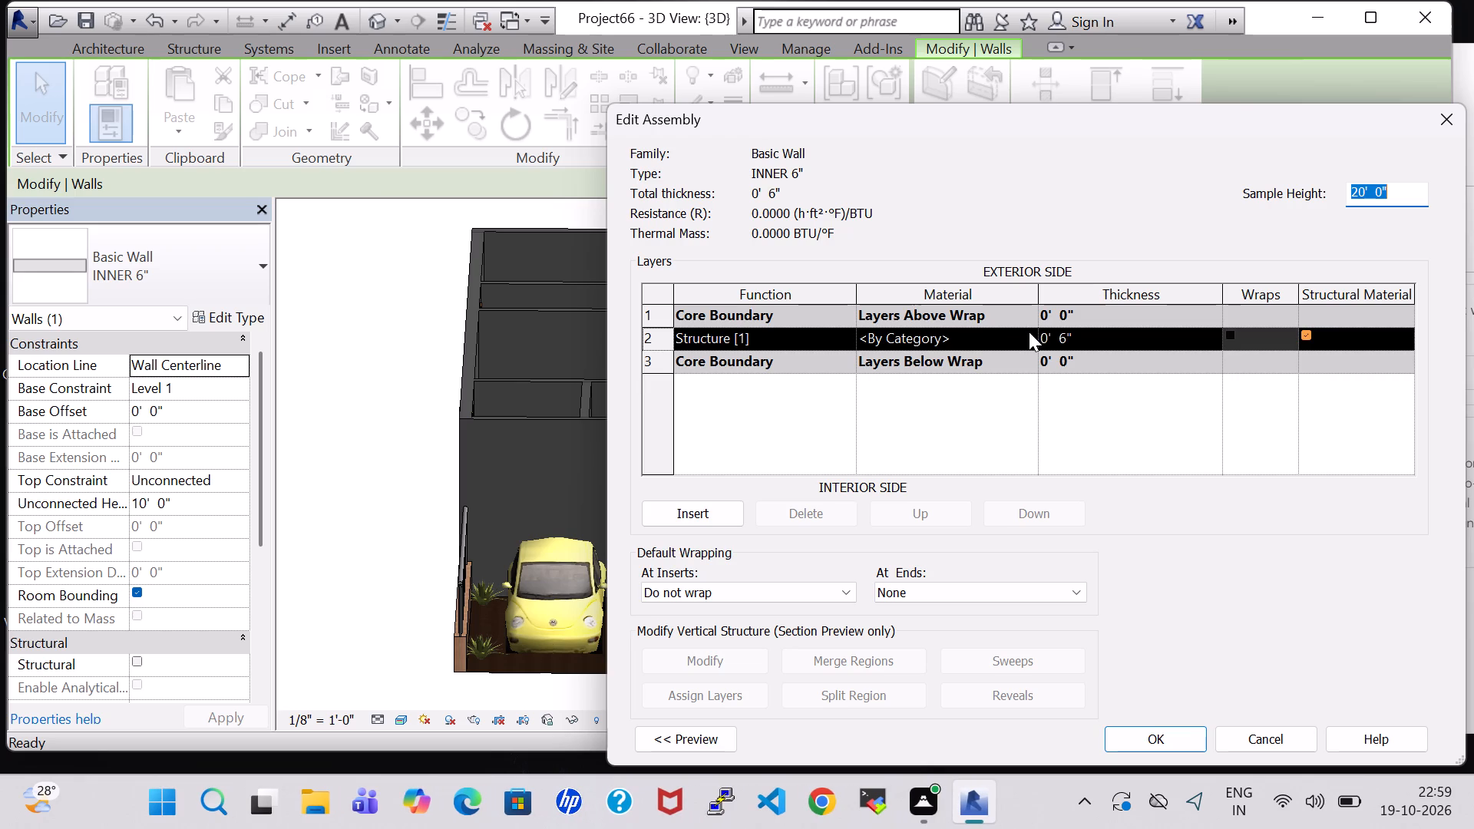
left_click(1029, 332)
left_click(368, 449)
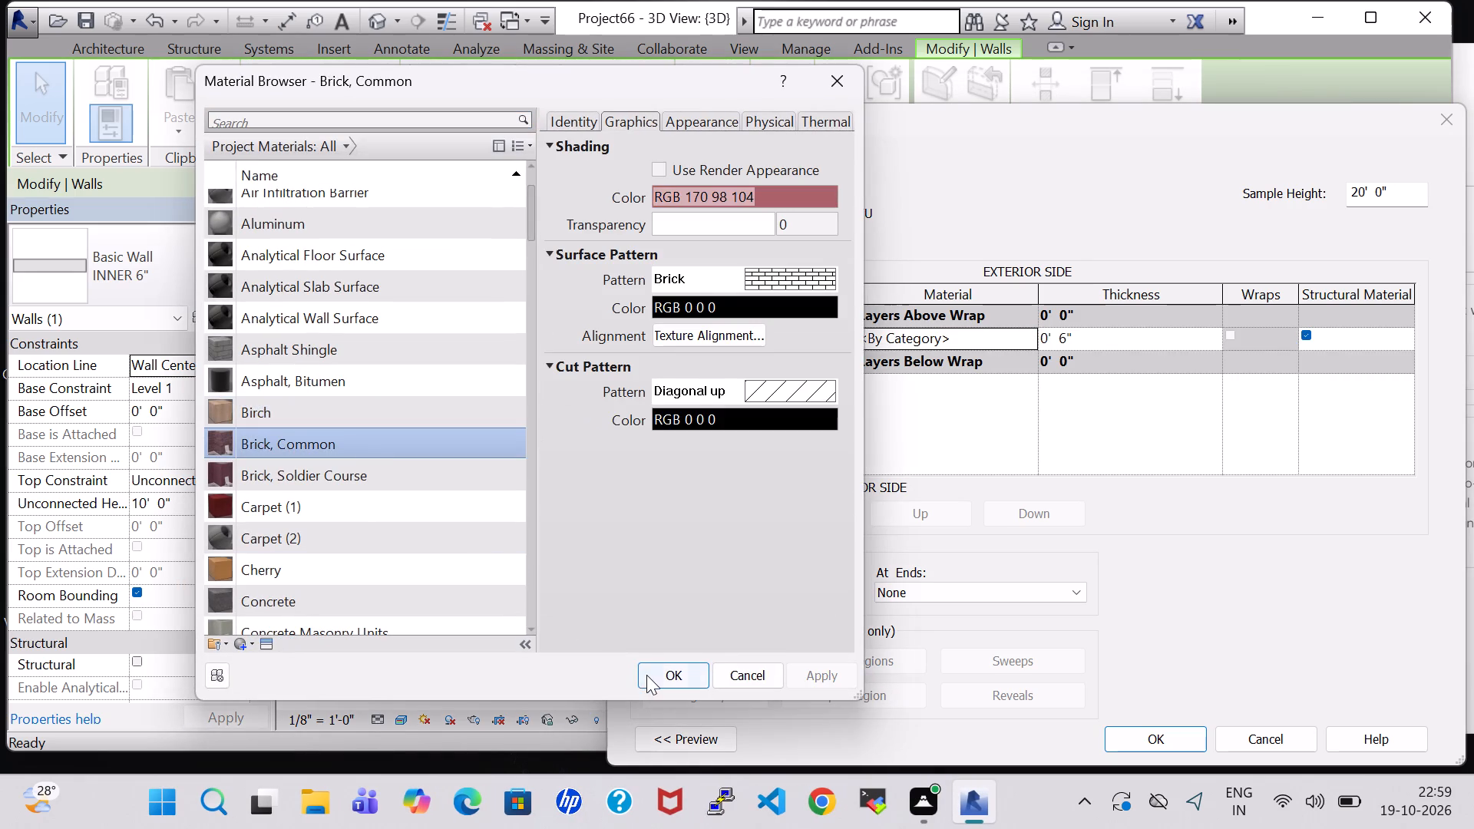
left_click(646, 675)
left_click(1183, 741)
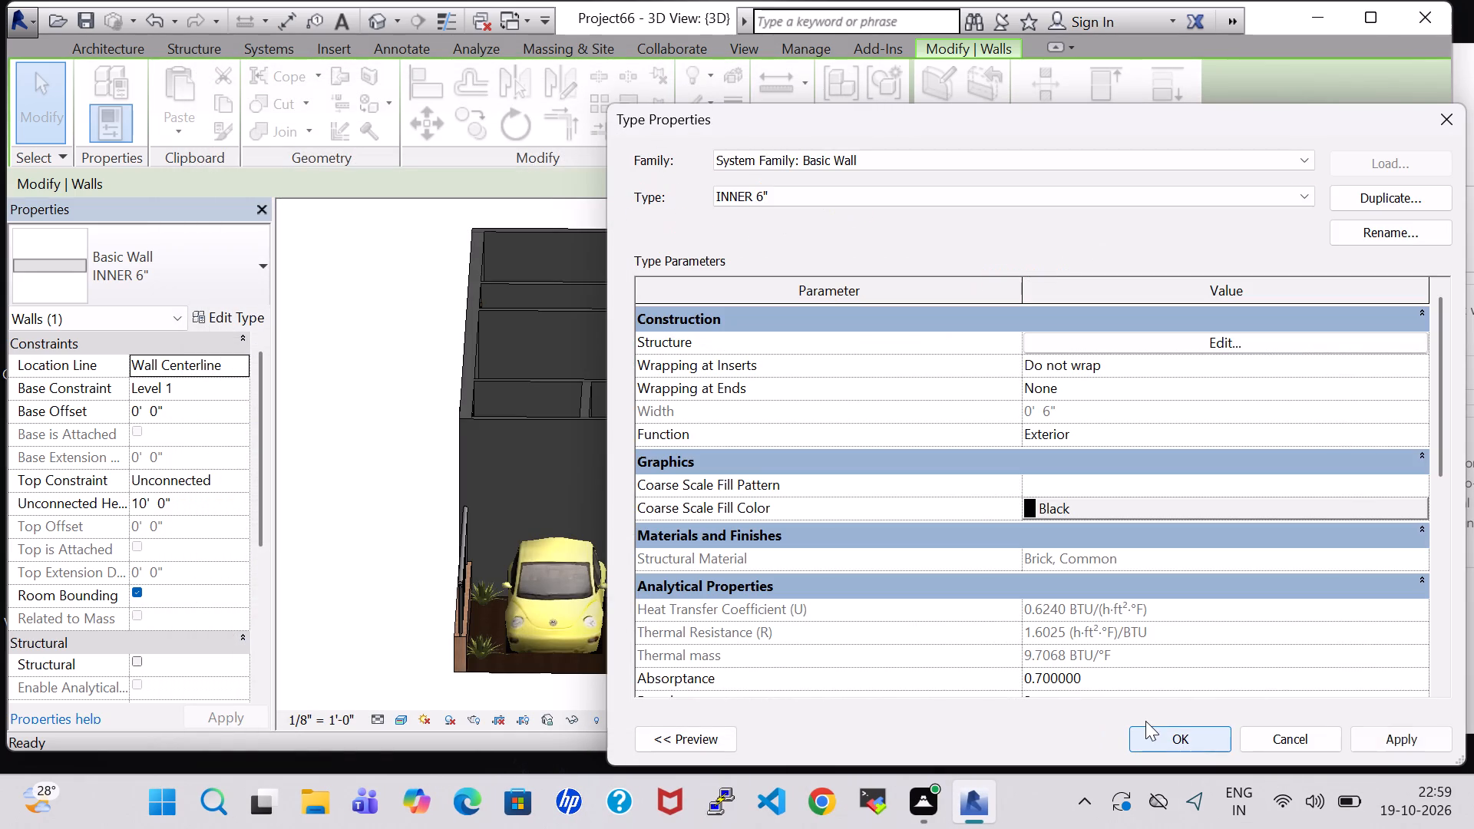
left_click(1152, 731)
left_click(1074, 576)
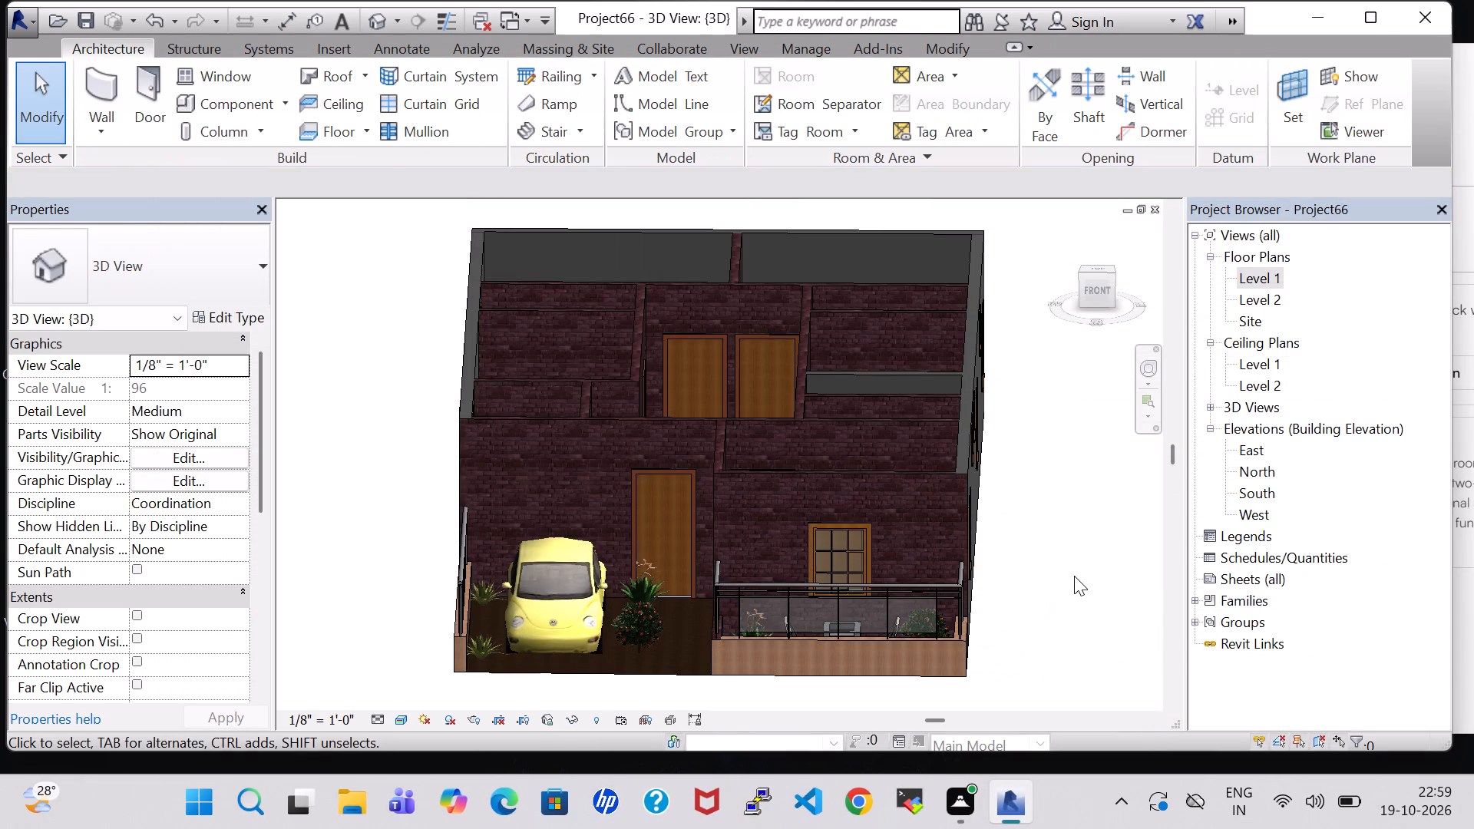
Set the structure layer material of the Generic - 8" wall type to Brick, Common.
left_click(914, 372)
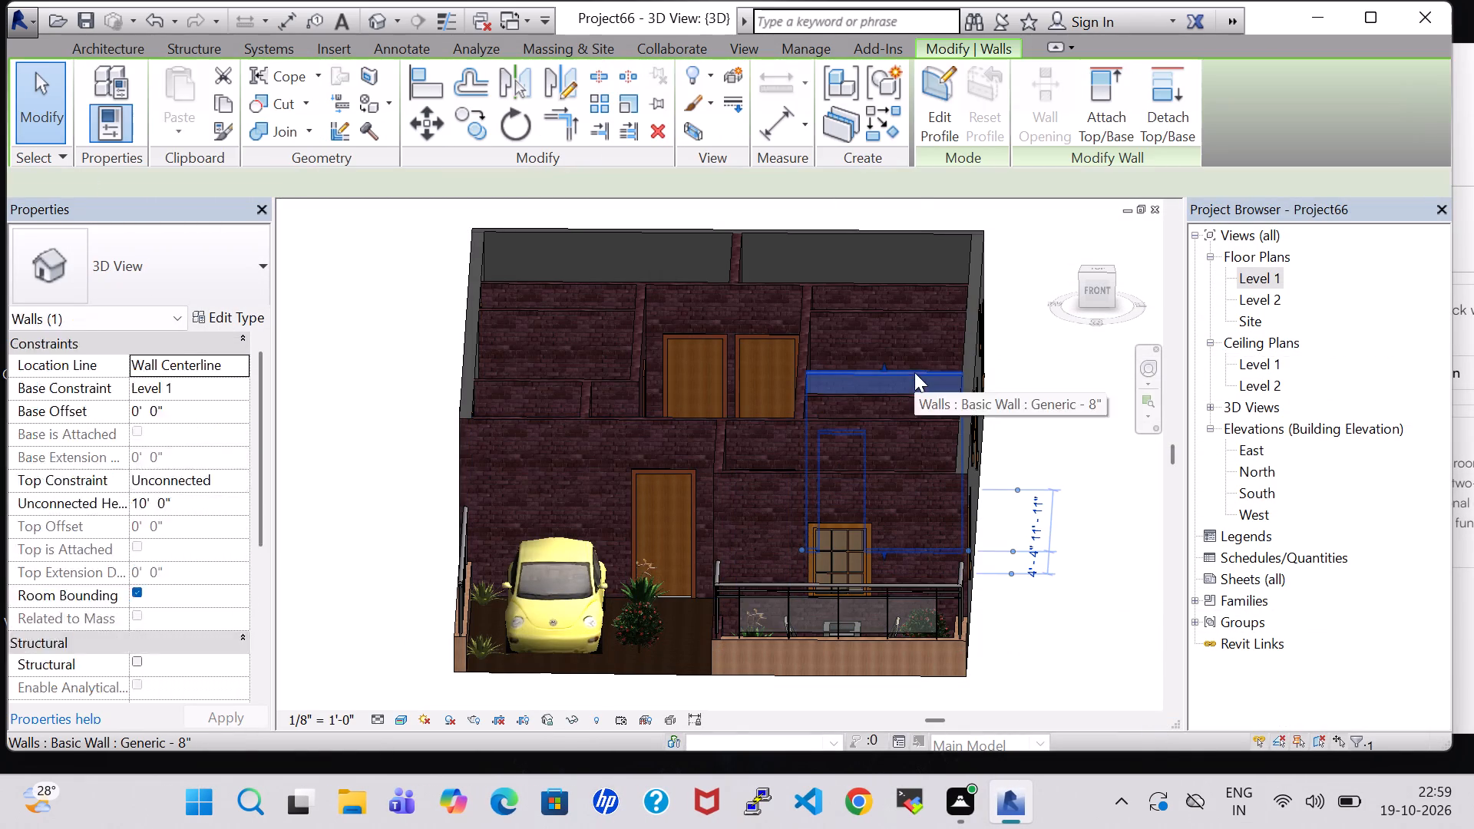
left_click(210, 319)
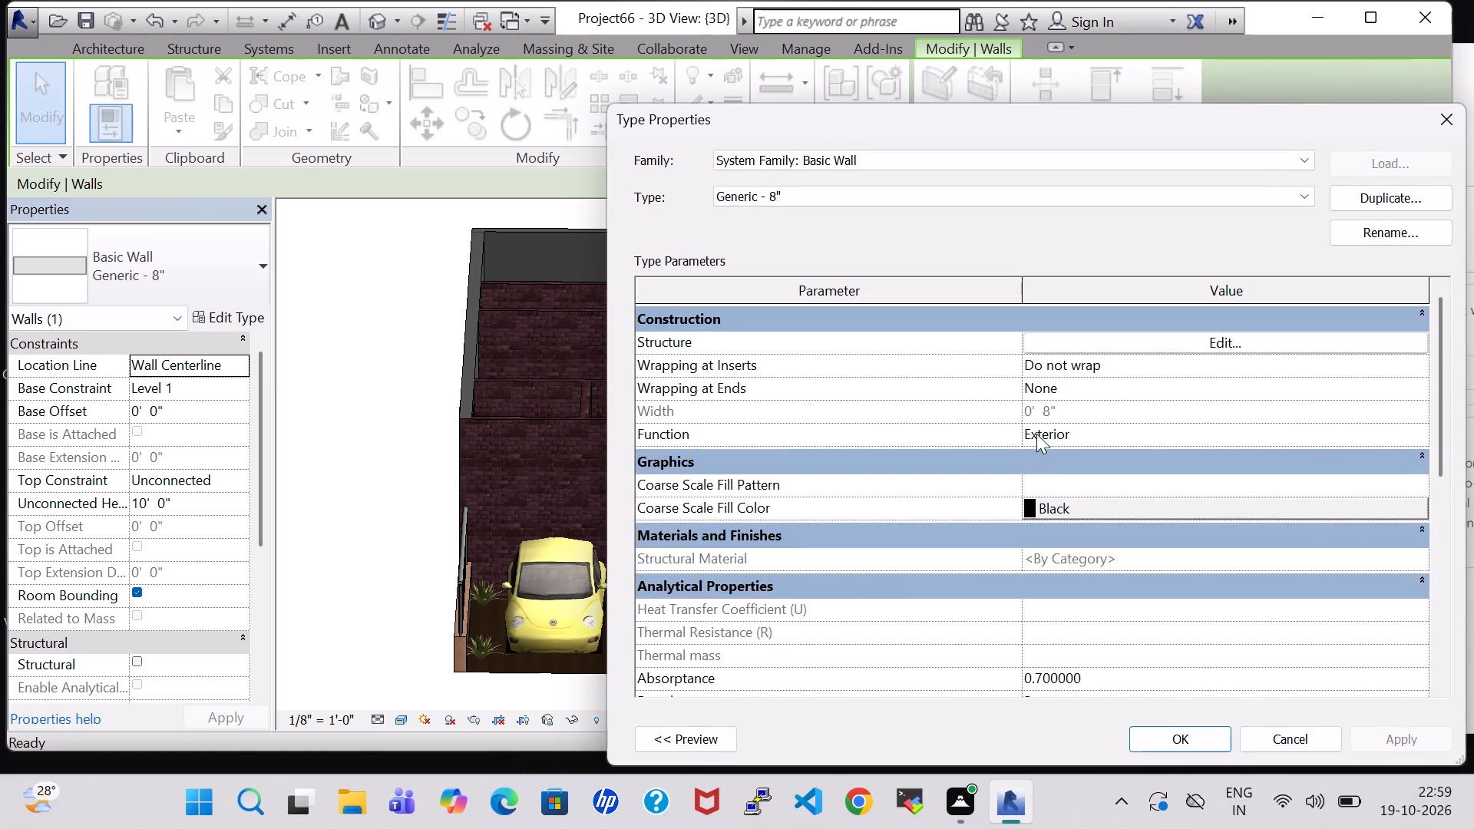
left_click(1249, 349)
left_click(1029, 336)
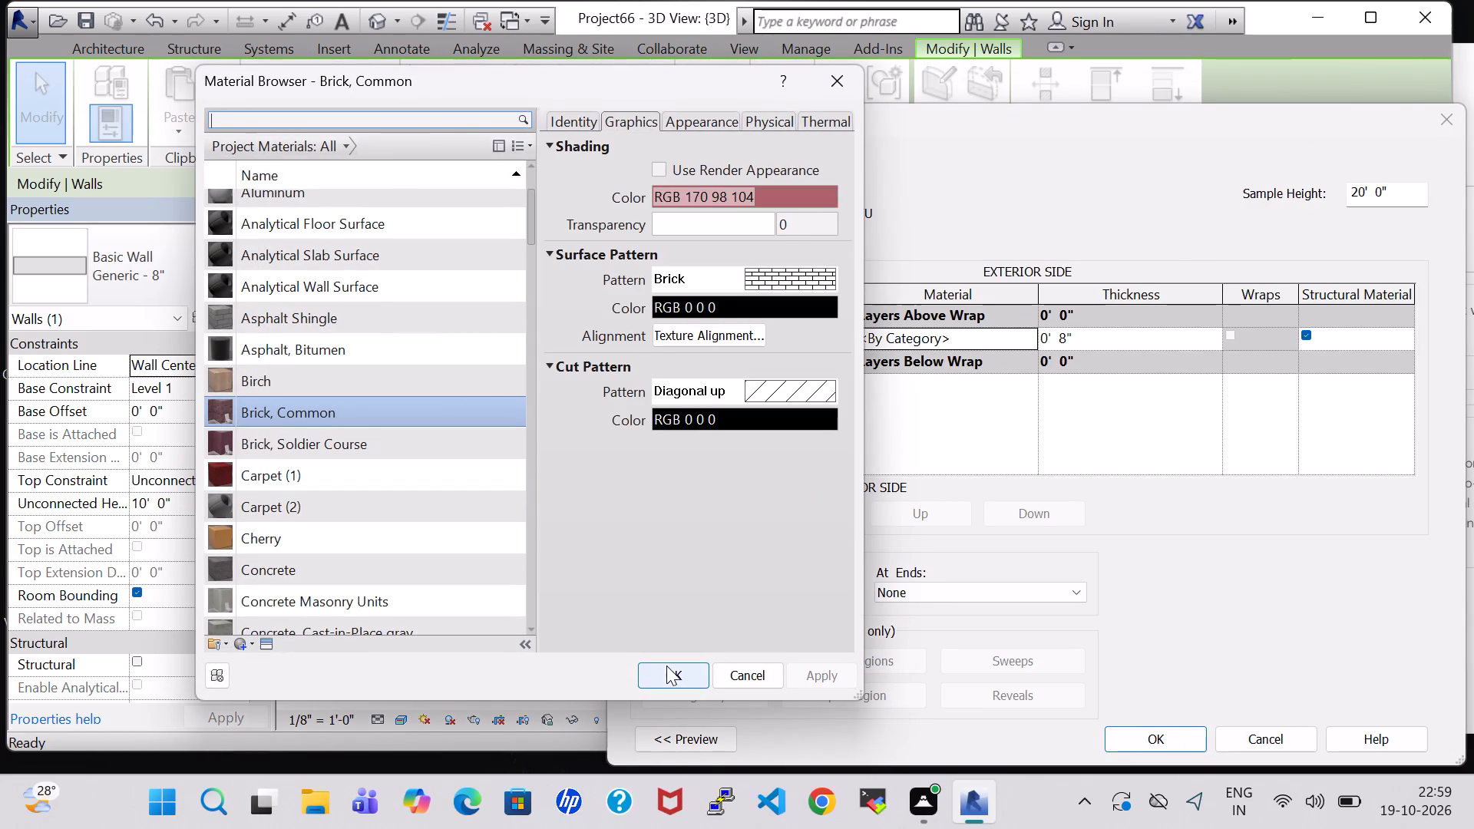
left_click(666, 666)
left_click(1169, 728)
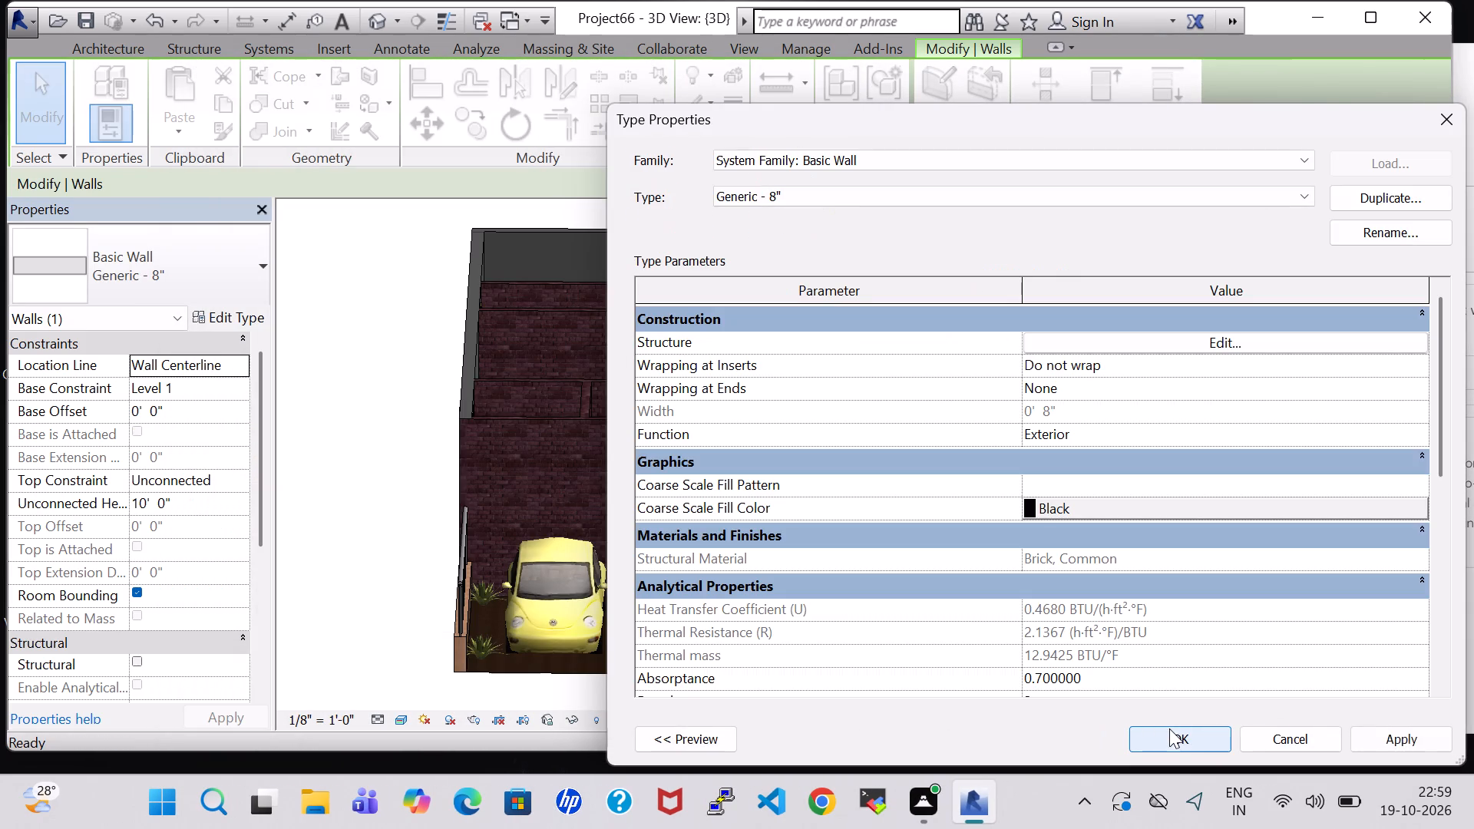
left_click(1169, 730)
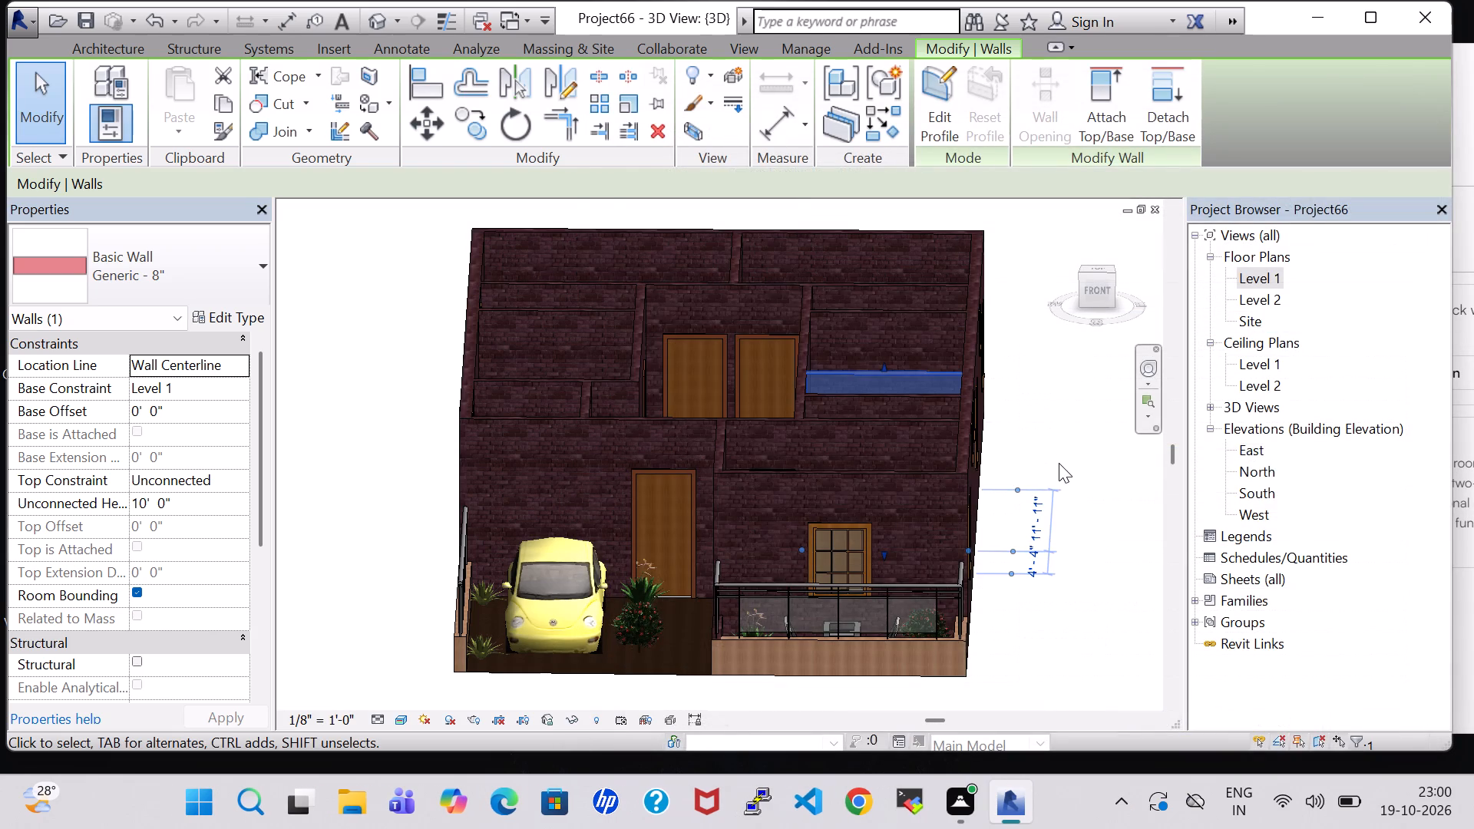
left_click(1060, 452)
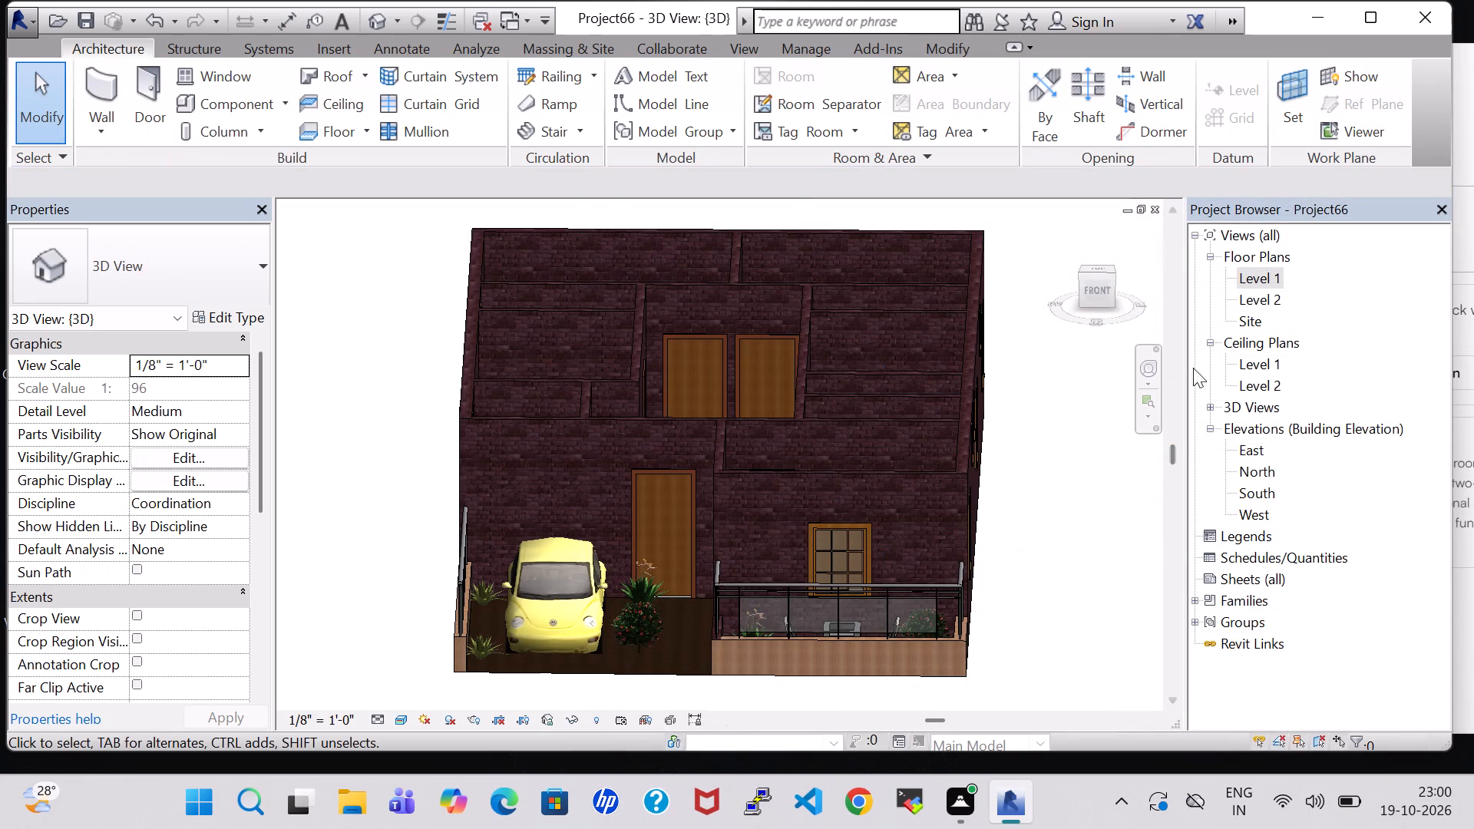
Open the Level 1 floor plan showing the whole house.
double_click(1256, 282)
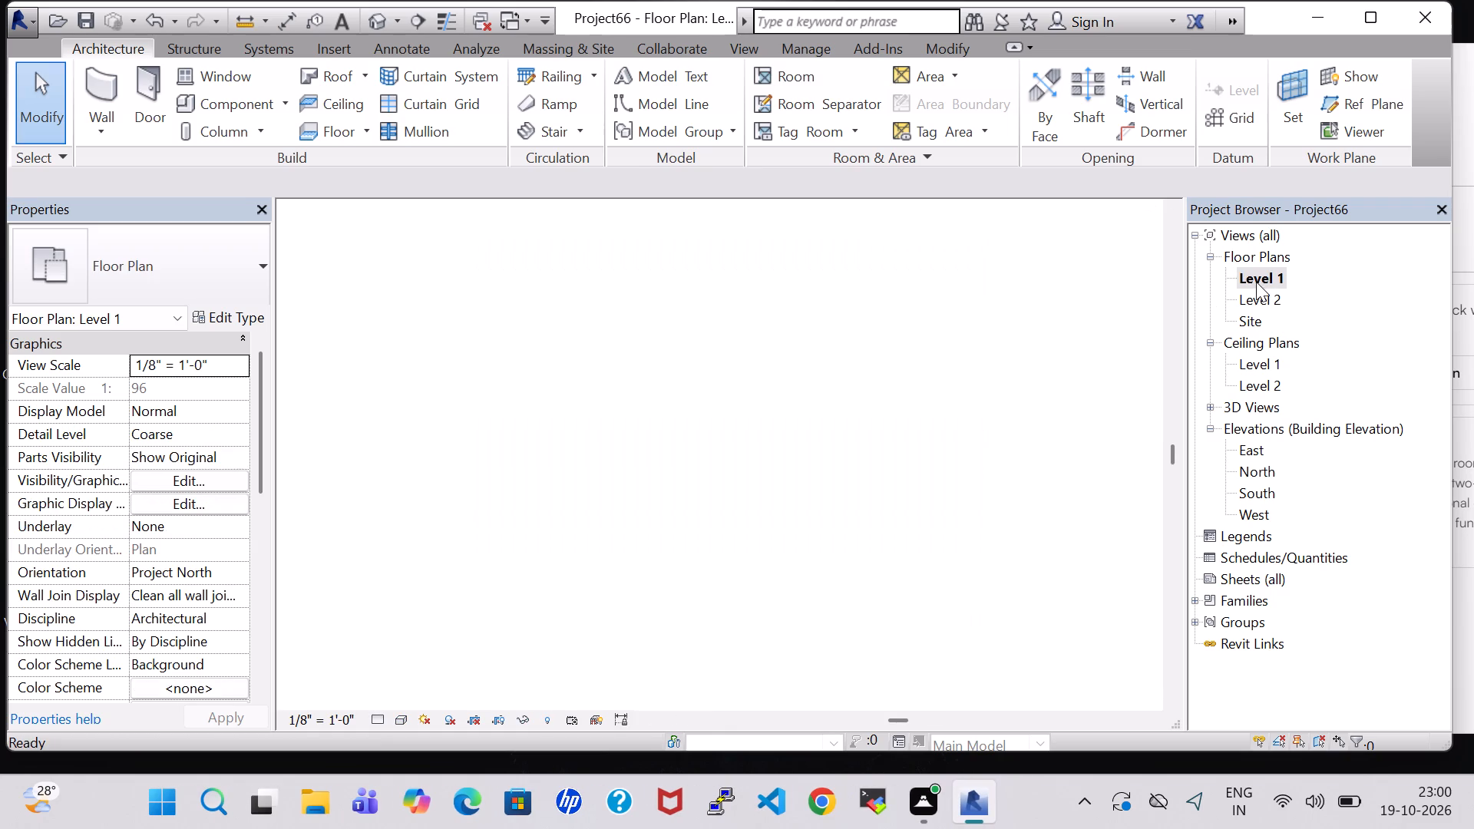
scroll(1018, 331, "down", 3)
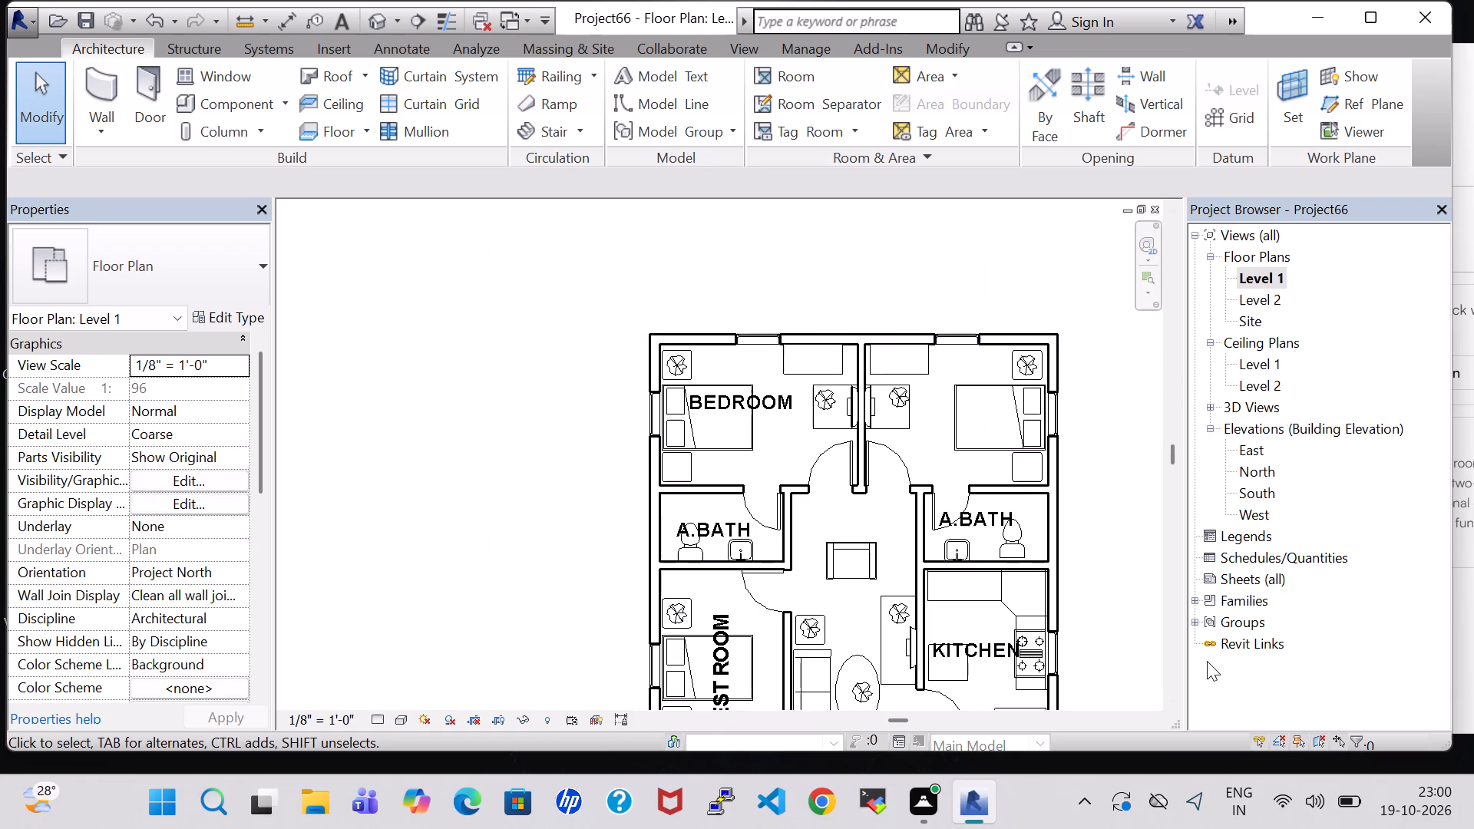
double_click(1170, 701)
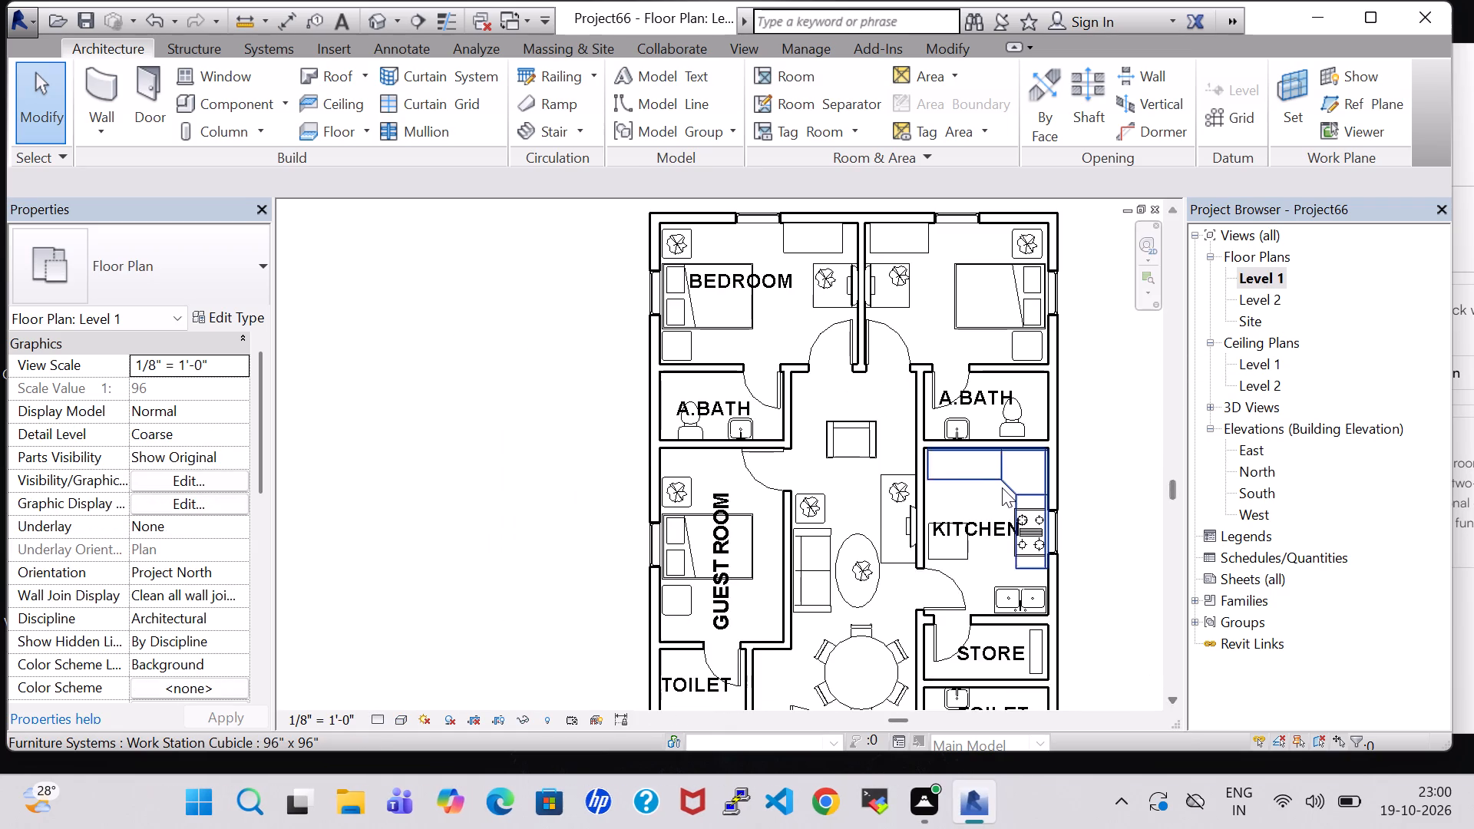
scroll(1002, 487, "down", 3)
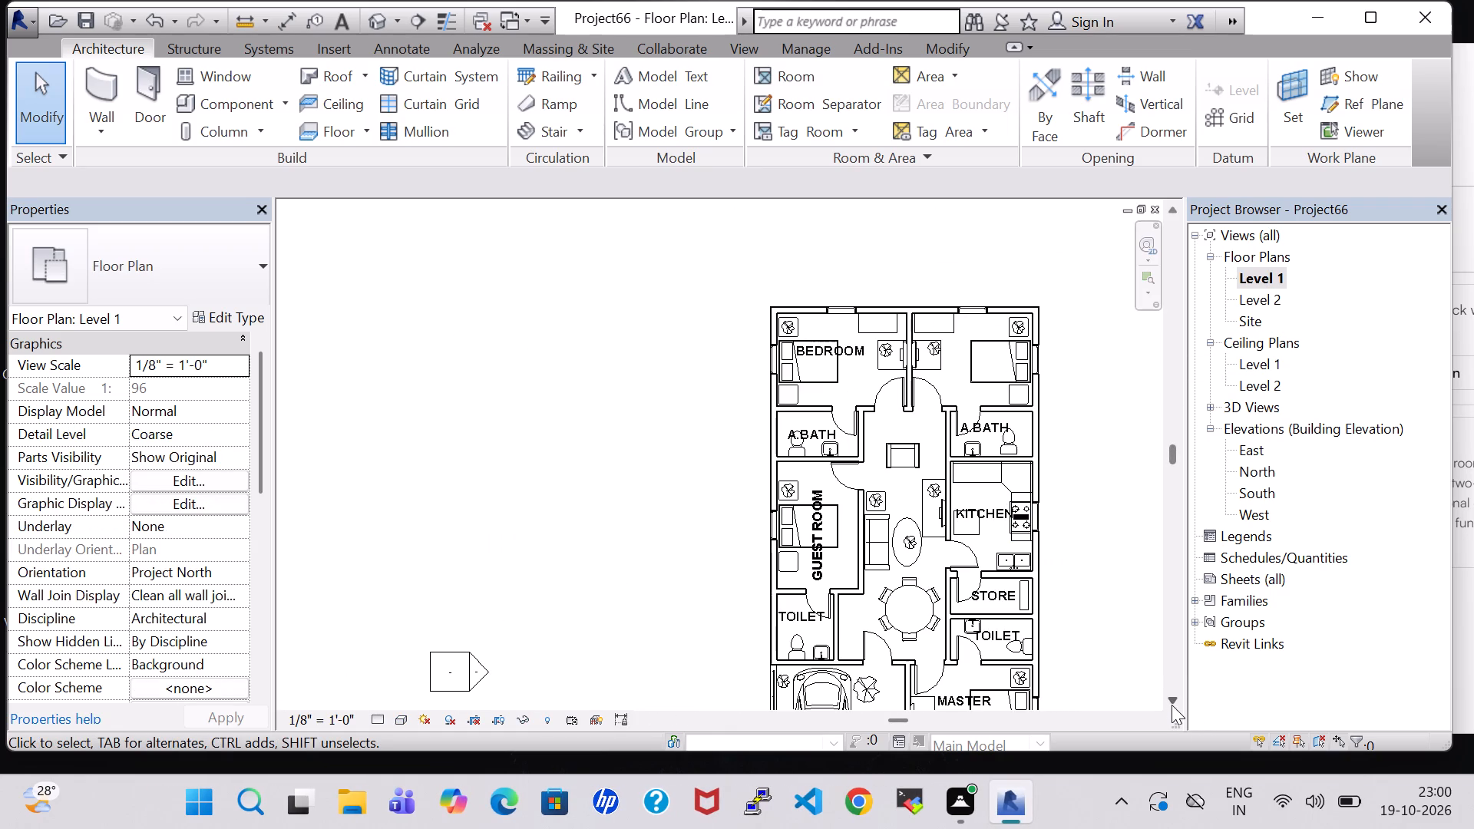
double_click(1172, 705)
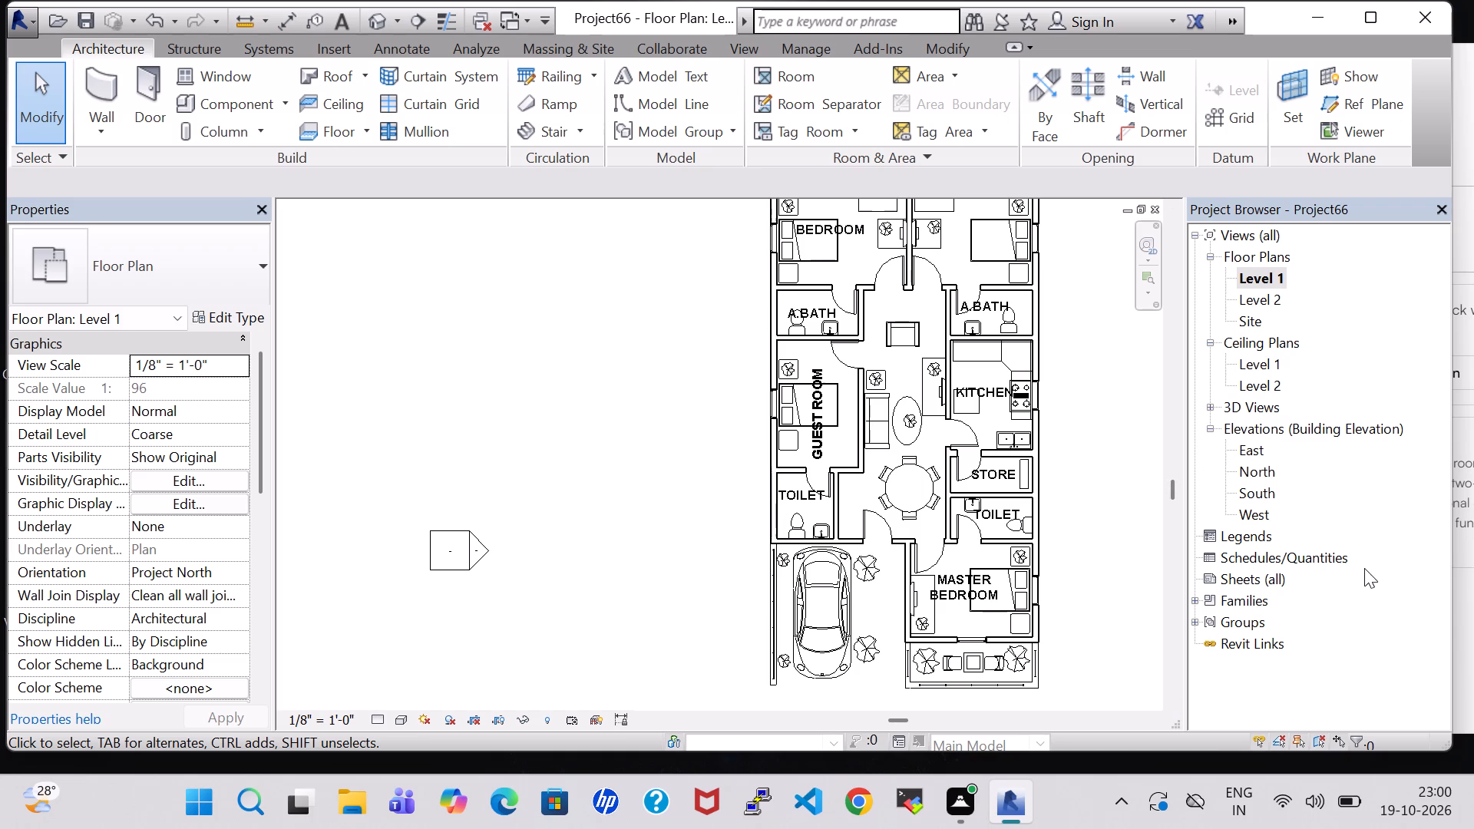
scroll(1308, 553, "down", 1)
scroll(980, 263, "down", 4)
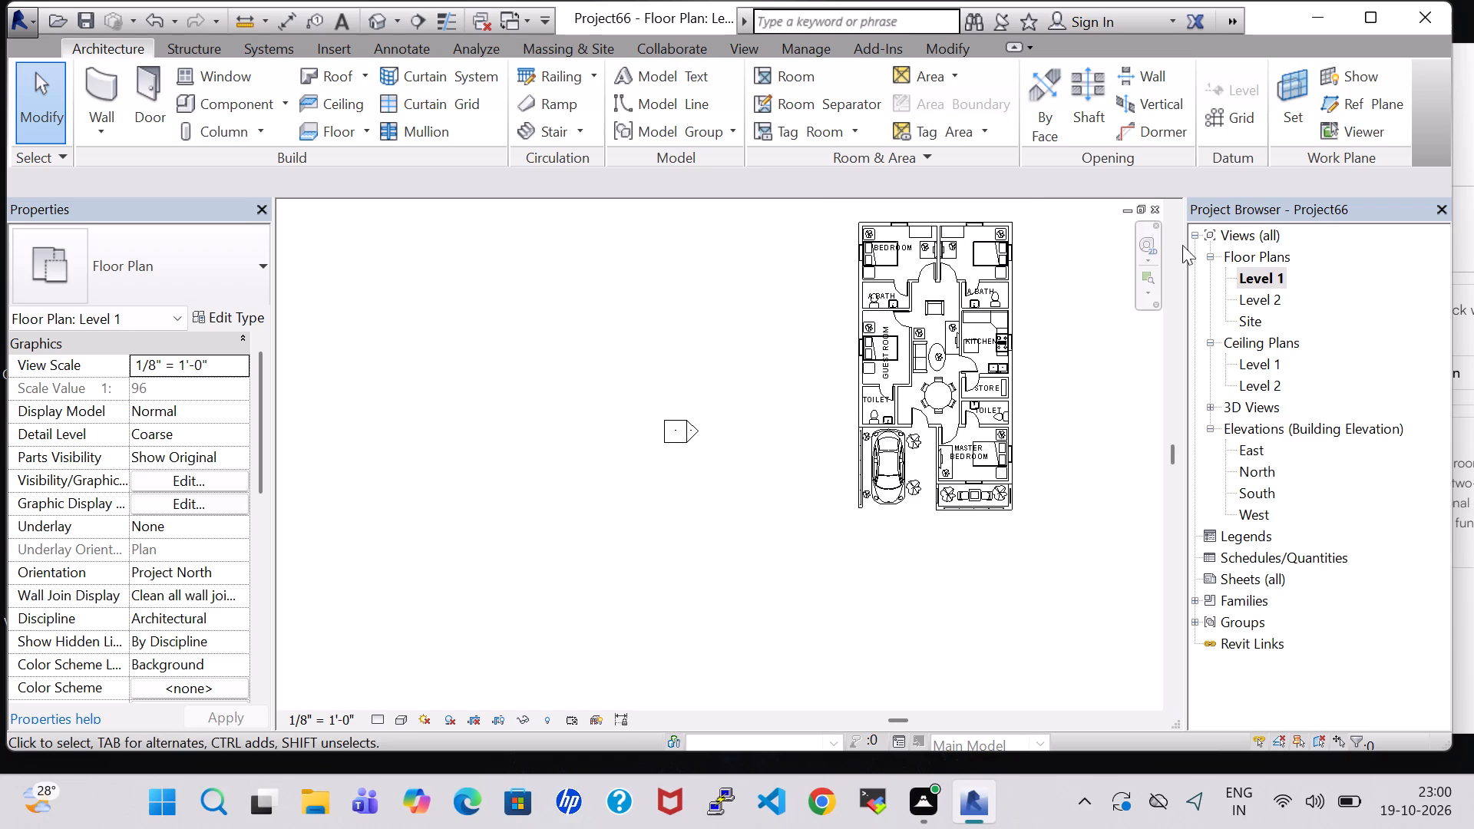
left_click(1172, 215)
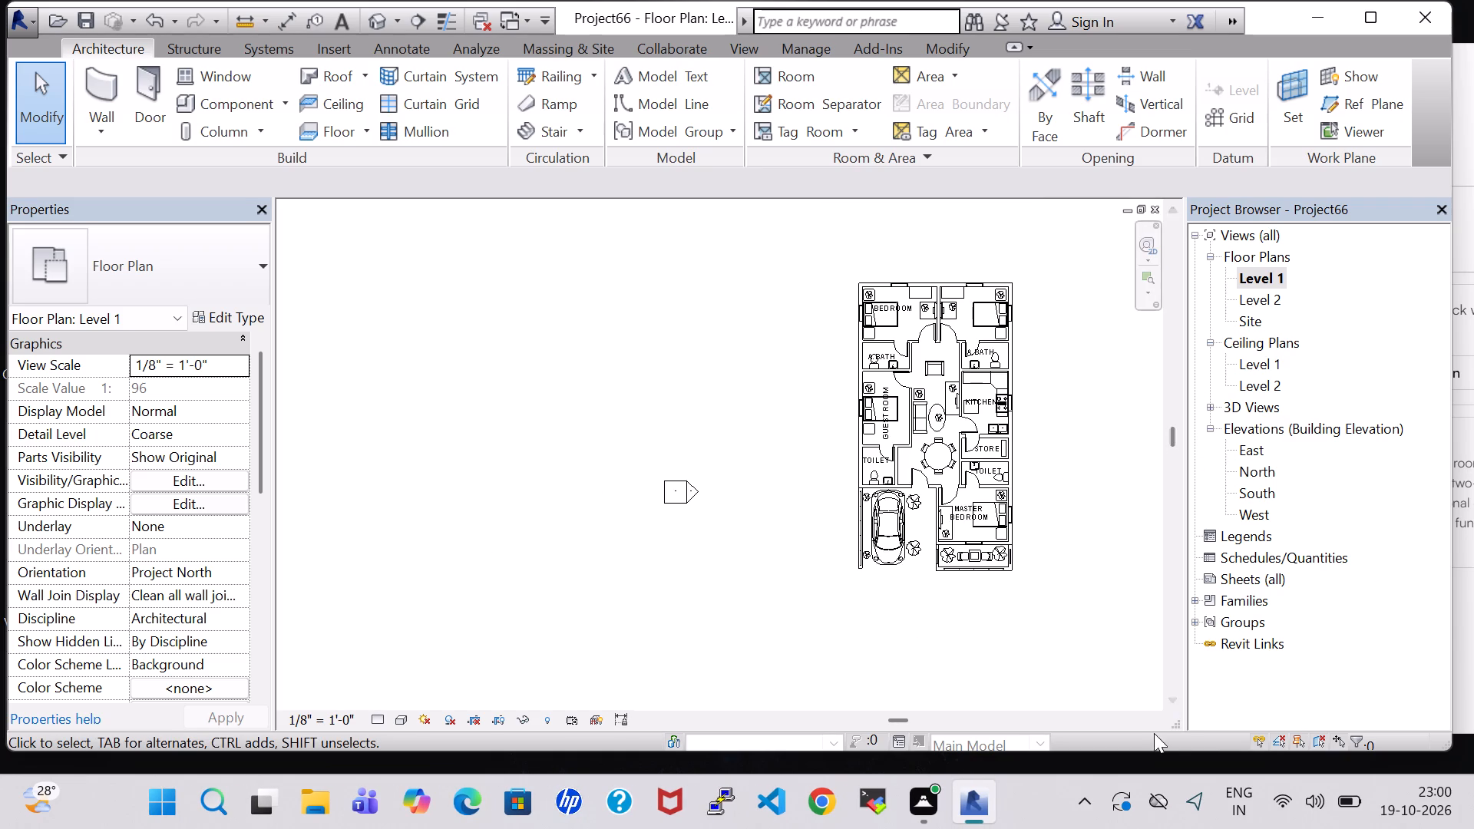
left_click(1152, 719)
left_click(1152, 719)
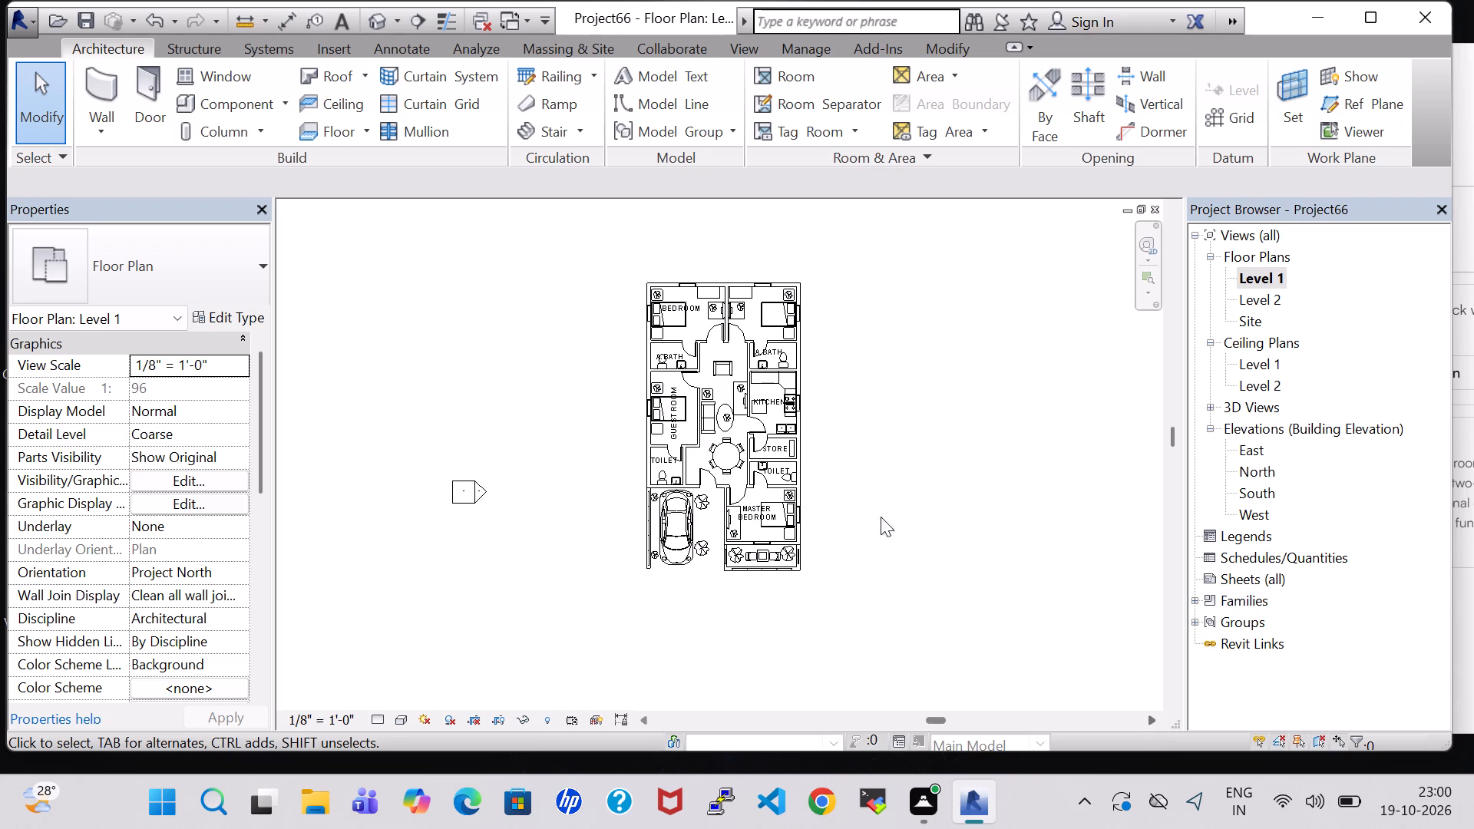
scroll(876, 486, "up", 2)
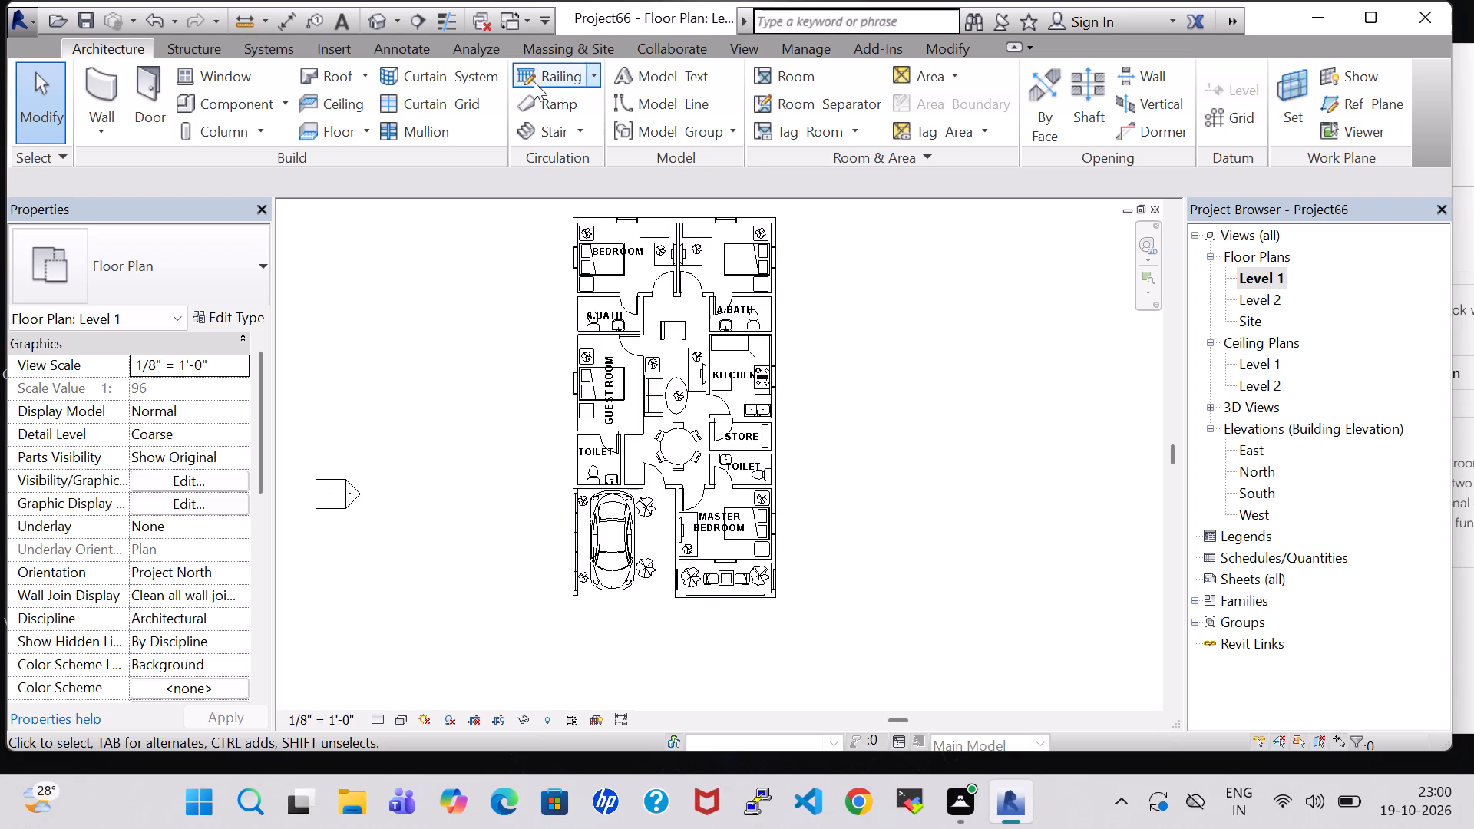
Start a Generic - 12" floor on Level 1 and trace its boundary along the north and east outer walls to the master bedroom's southeast corner.
left_click(338, 127)
left_click(1113, 81)
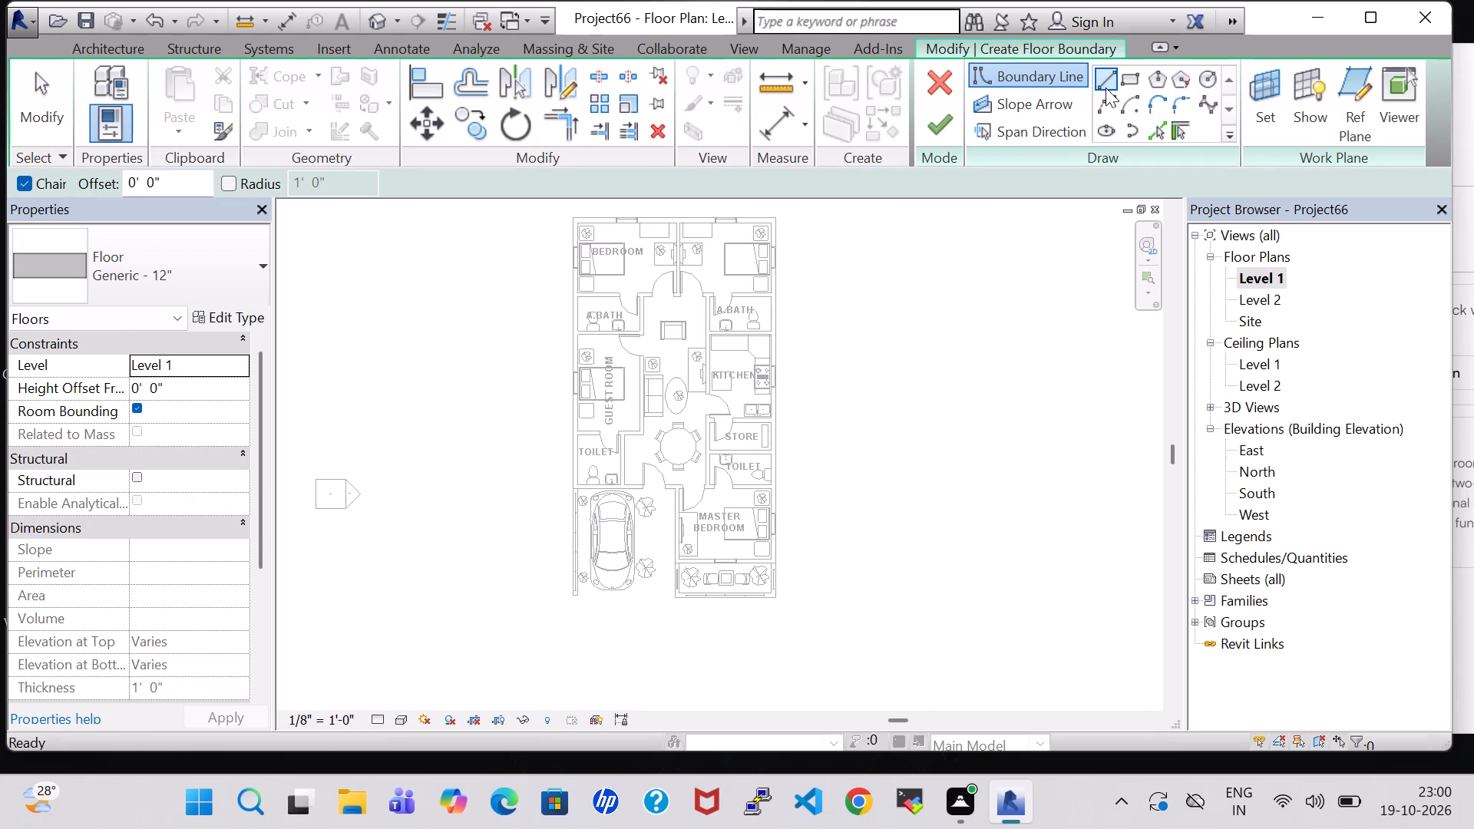
scroll(581, 217, "up", 4)
left_click(568, 217)
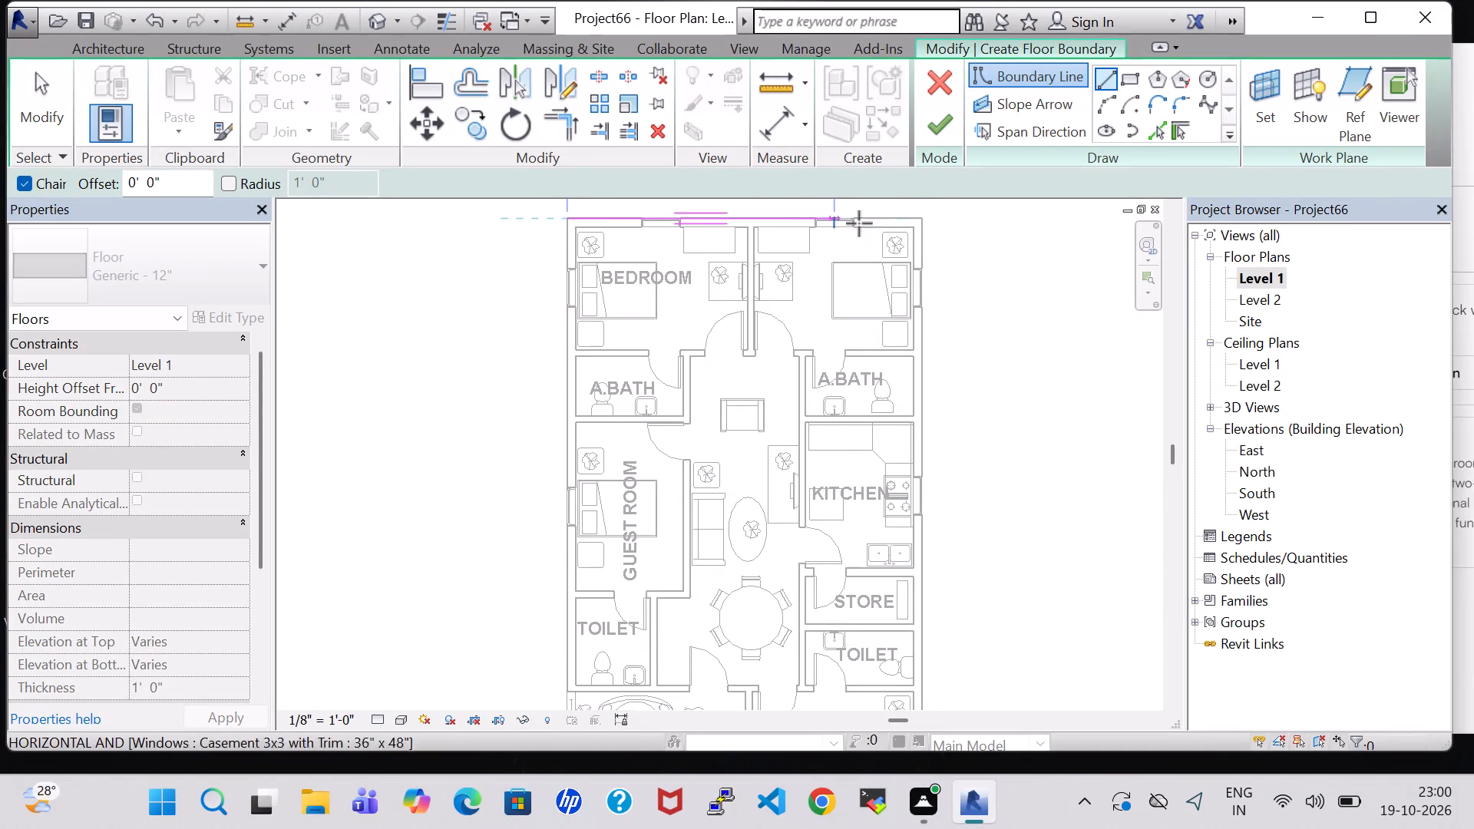
left_click(923, 218)
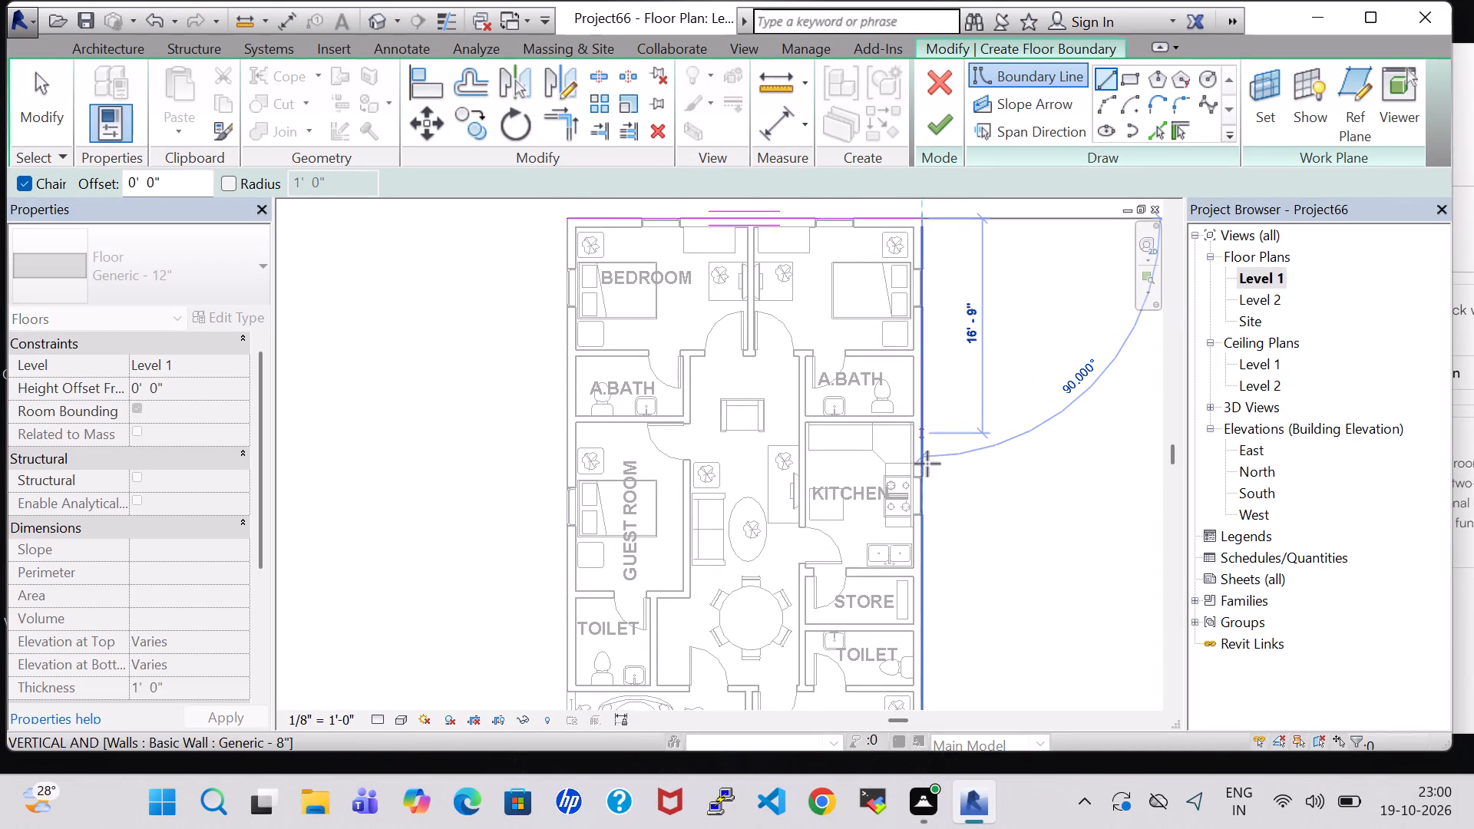
middle_click_drag(927, 487, 924, 478)
middle_click_drag(924, 477, 917, 409)
middle_click_drag(917, 407, 917, 367)
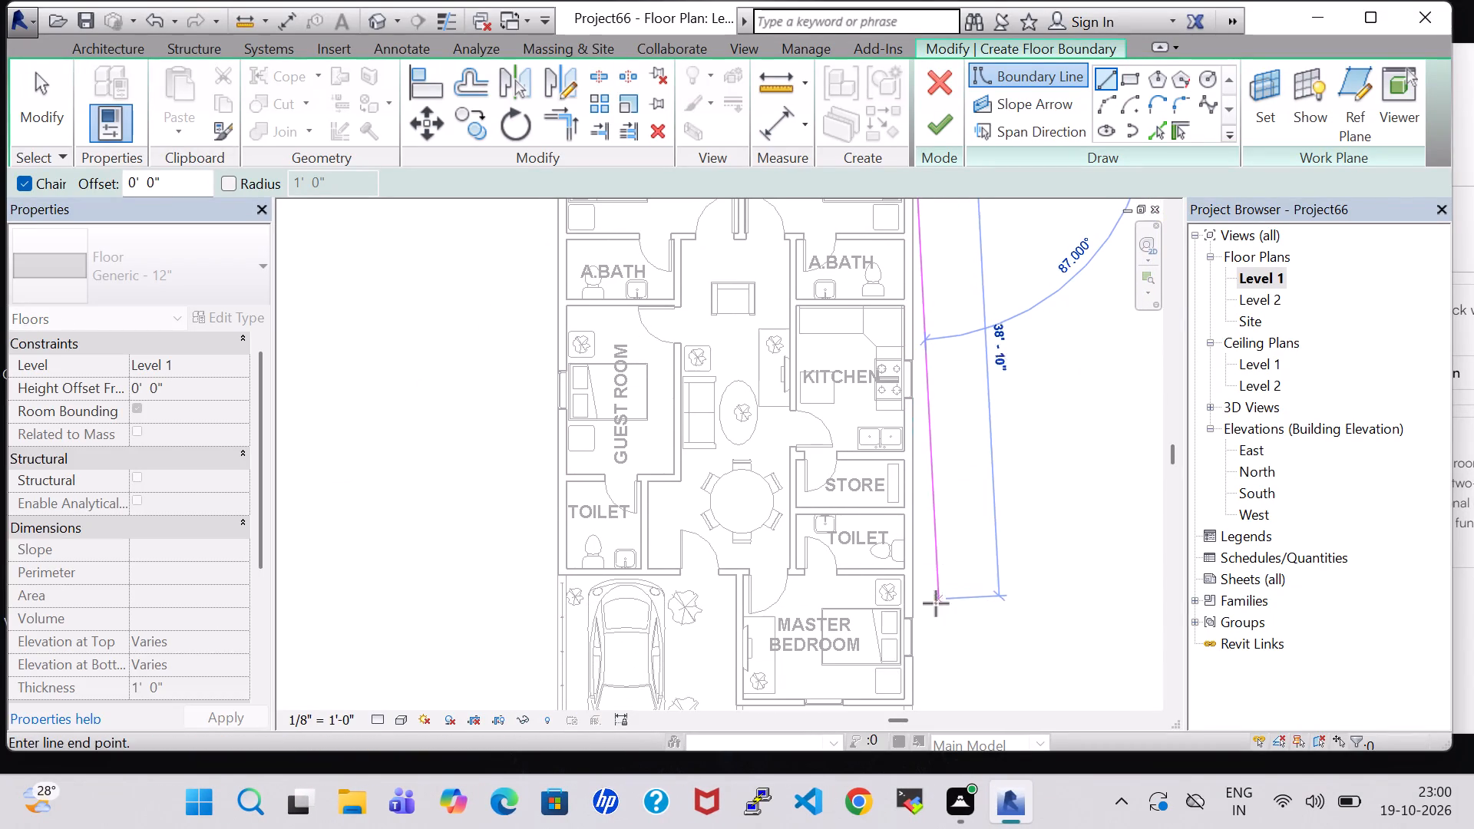
middle_click_drag(911, 701, 897, 572)
scroll(911, 701, "up", 1)
left_click(898, 577)
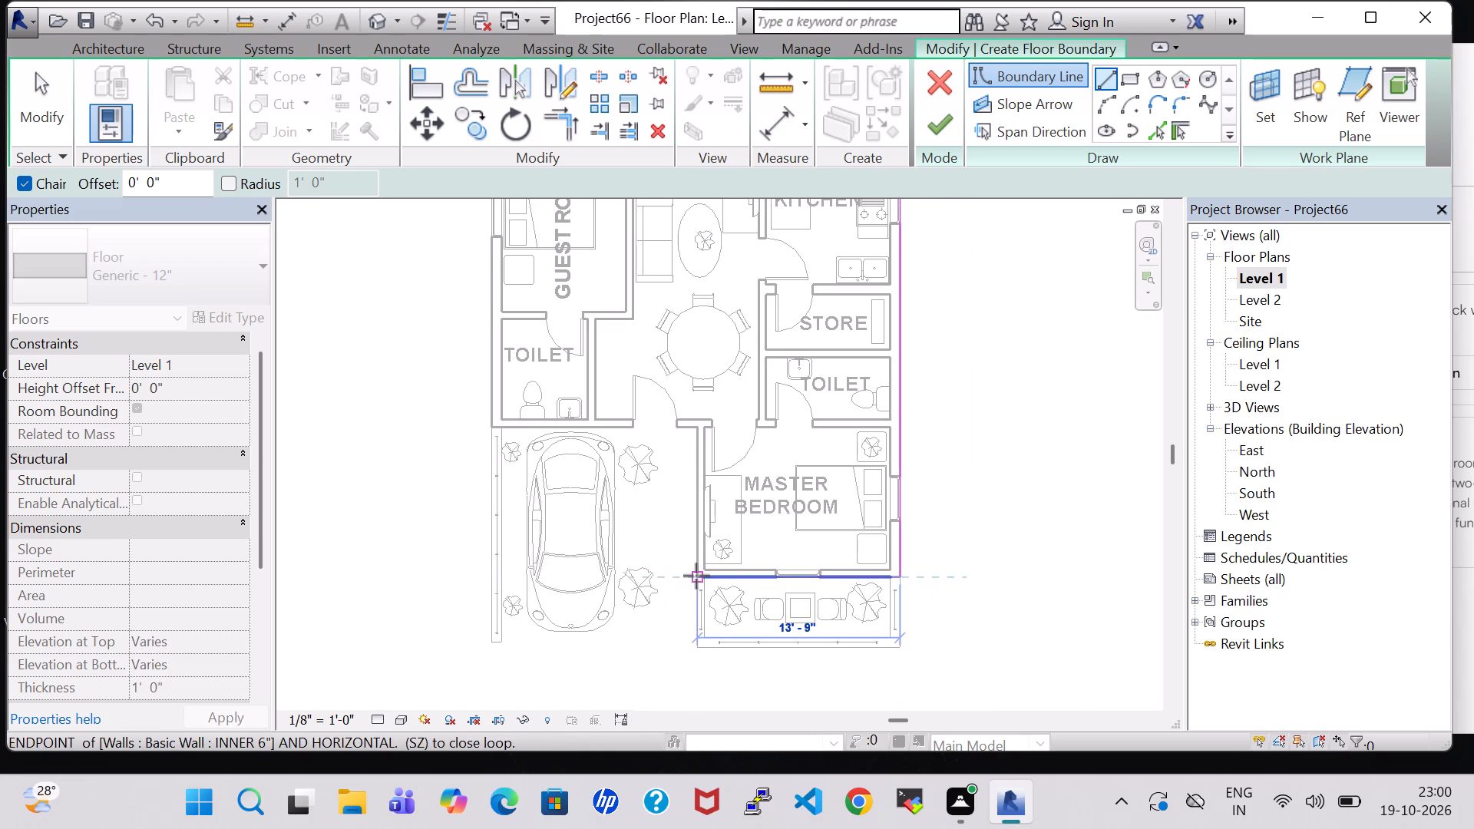
Close the floor boundary along the master bedroom's south and west walls, behind the car parking and up the west wall, and finish the floor.
left_click(696, 576)
left_click(696, 431)
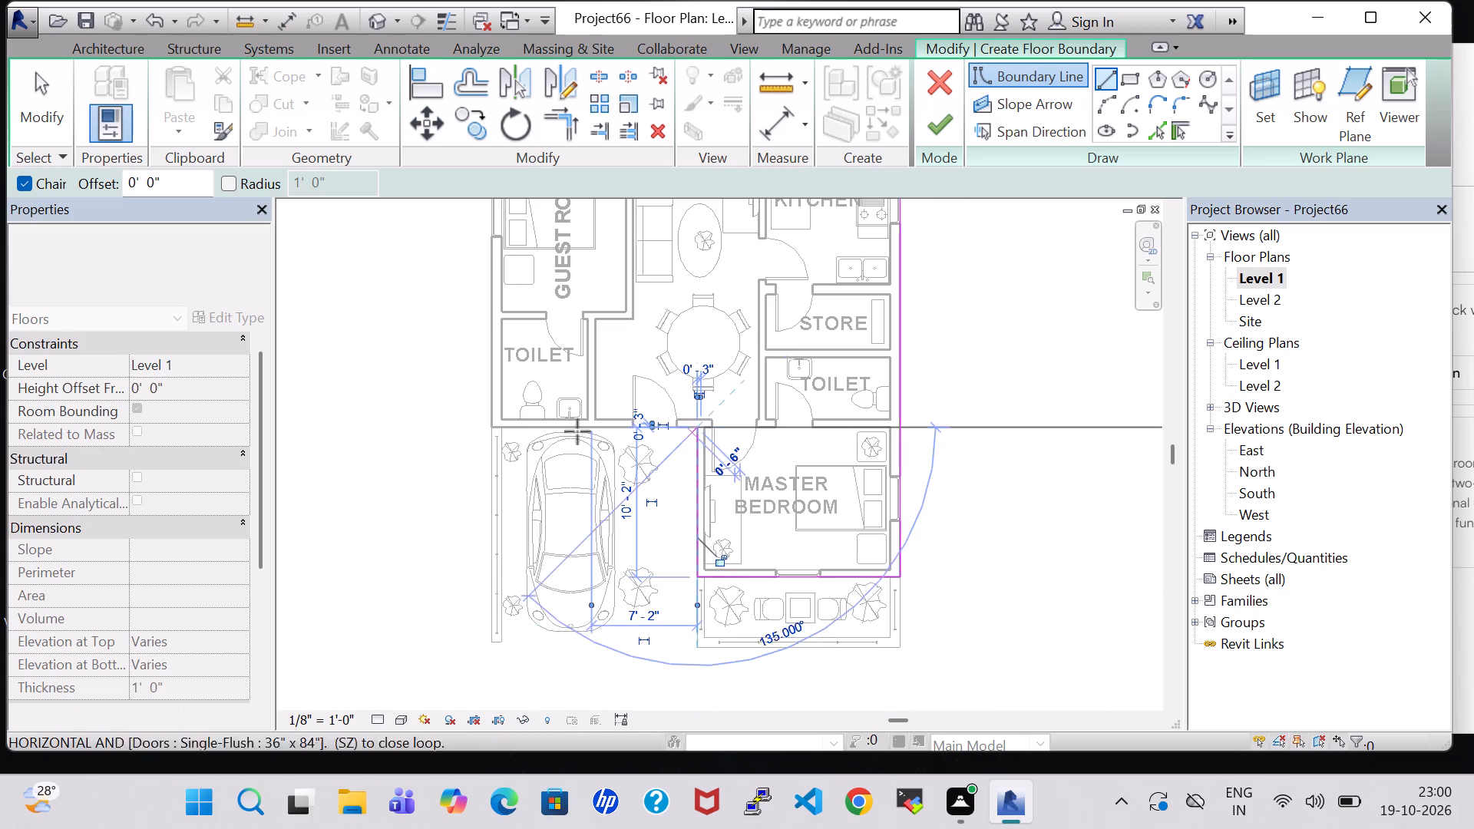
left_click(491, 431)
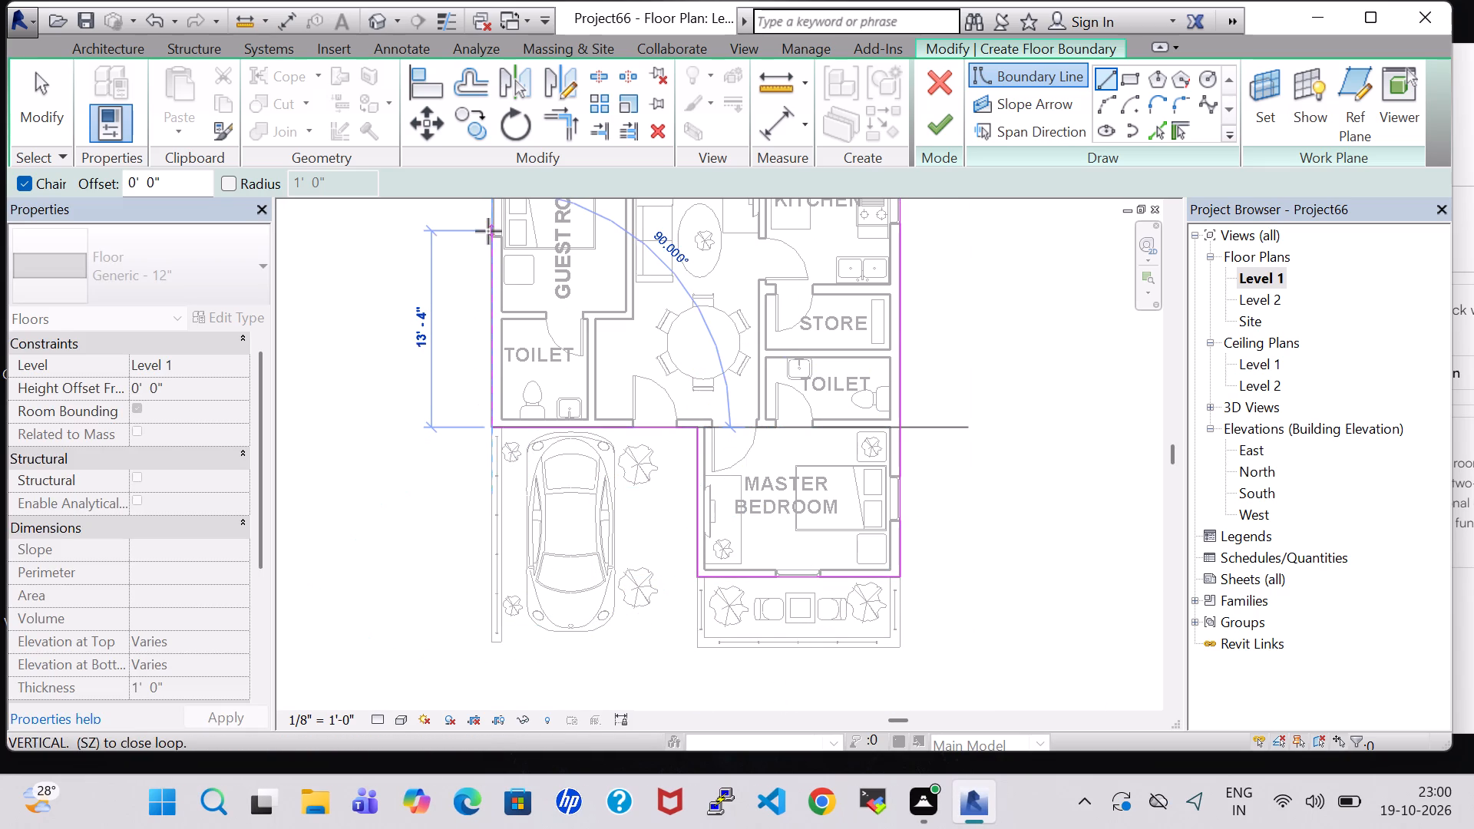
middle_click_drag(488, 231, 488, 483)
scroll(488, 231, "up", 1)
middle_click_drag(482, 231, 491, 543)
left_click(505, 397)
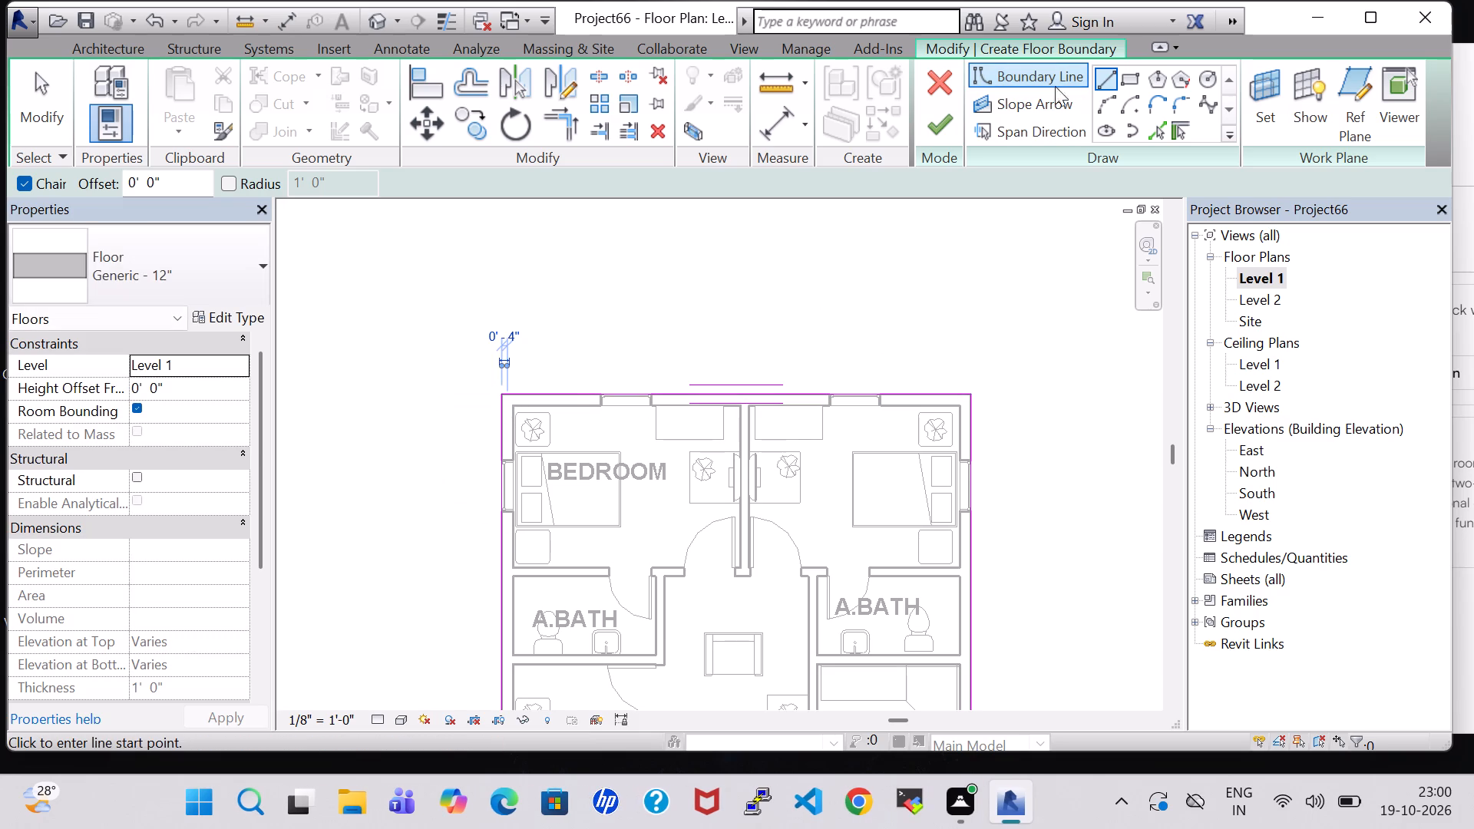
left_click(947, 139)
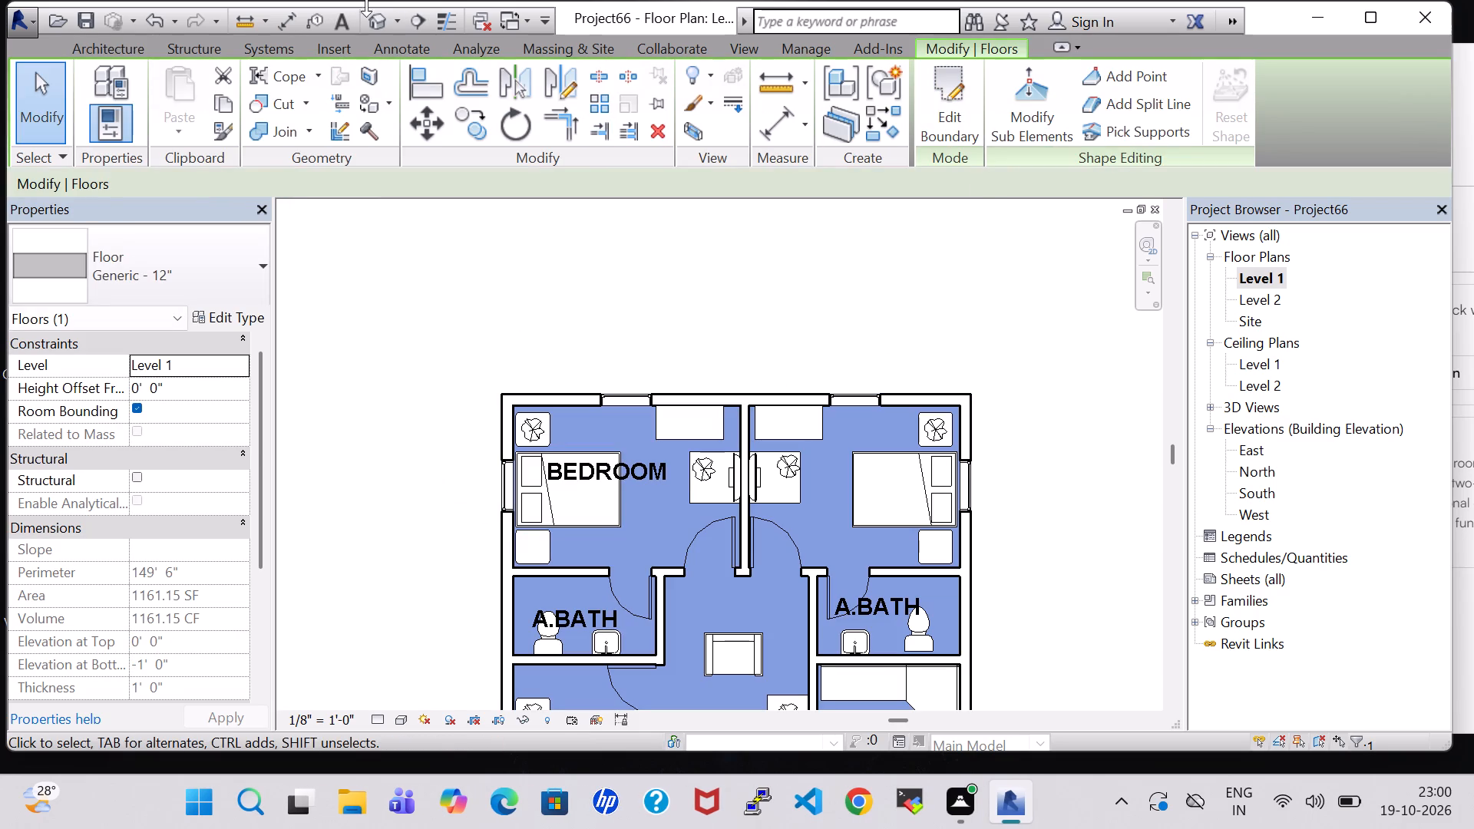
Inspect the house and its new floor in the 3D view from the front, from low down and from above.
left_click(368, 15)
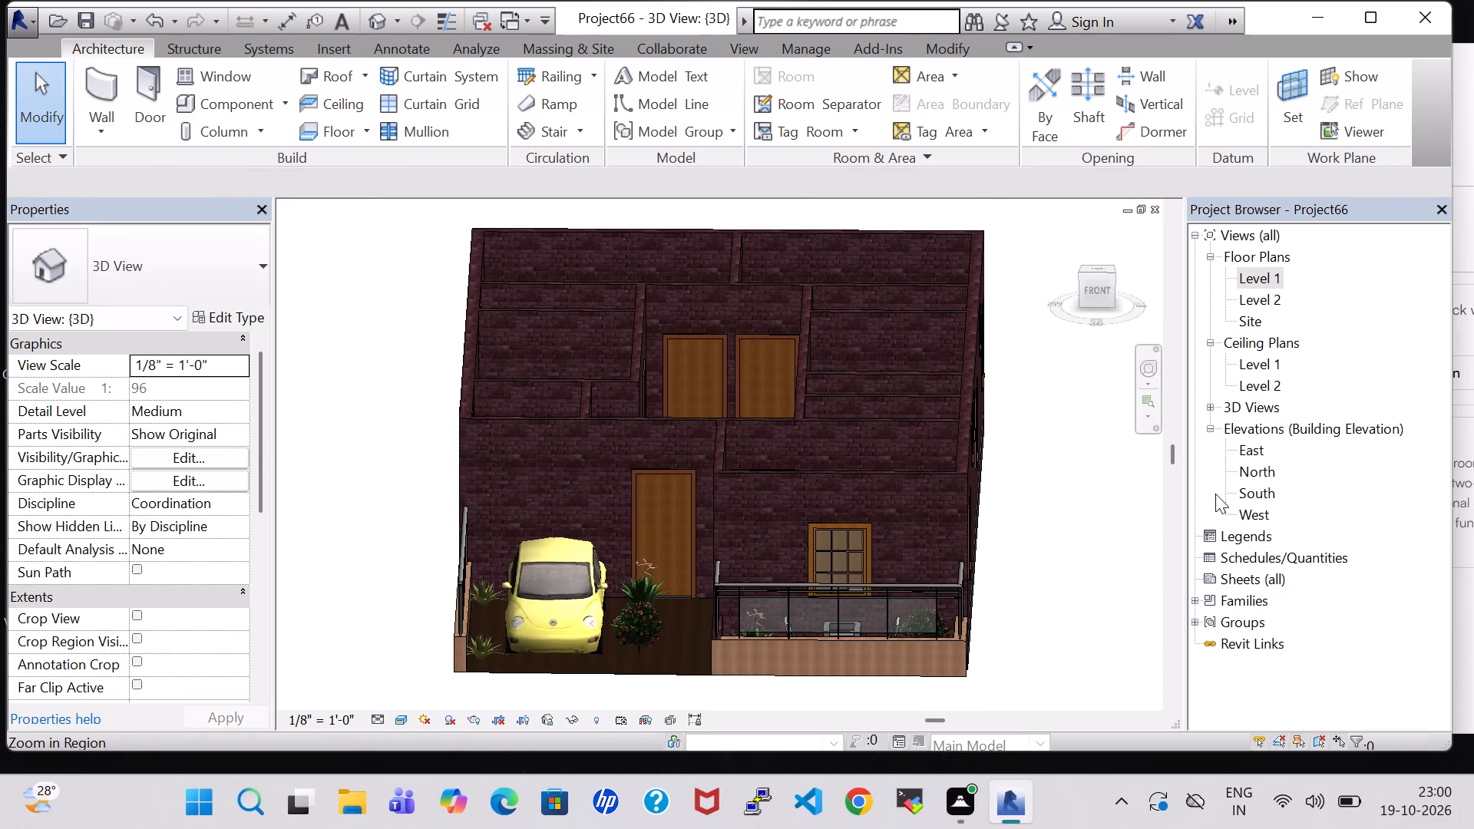
middle_click_drag(1100, 571, 1066, 484, "shift")
scroll(1100, 571, "up", 1, "shift")
middle_click_drag(1053, 483, 1059, 481)
left_click(1001, 660)
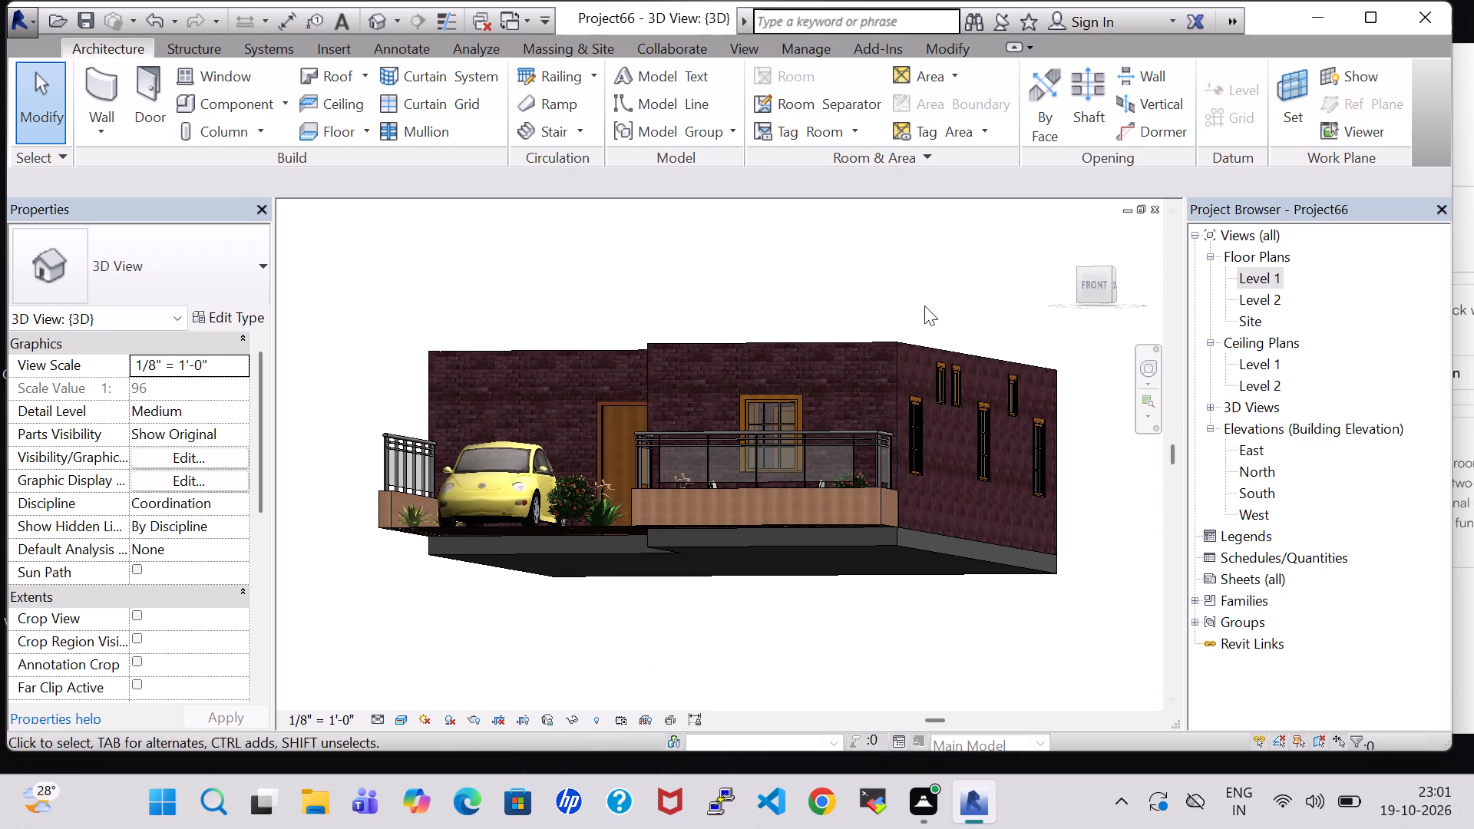
middle_click_drag(920, 289, 934, 365)
scroll(933, 342, "up", 1, "shift")
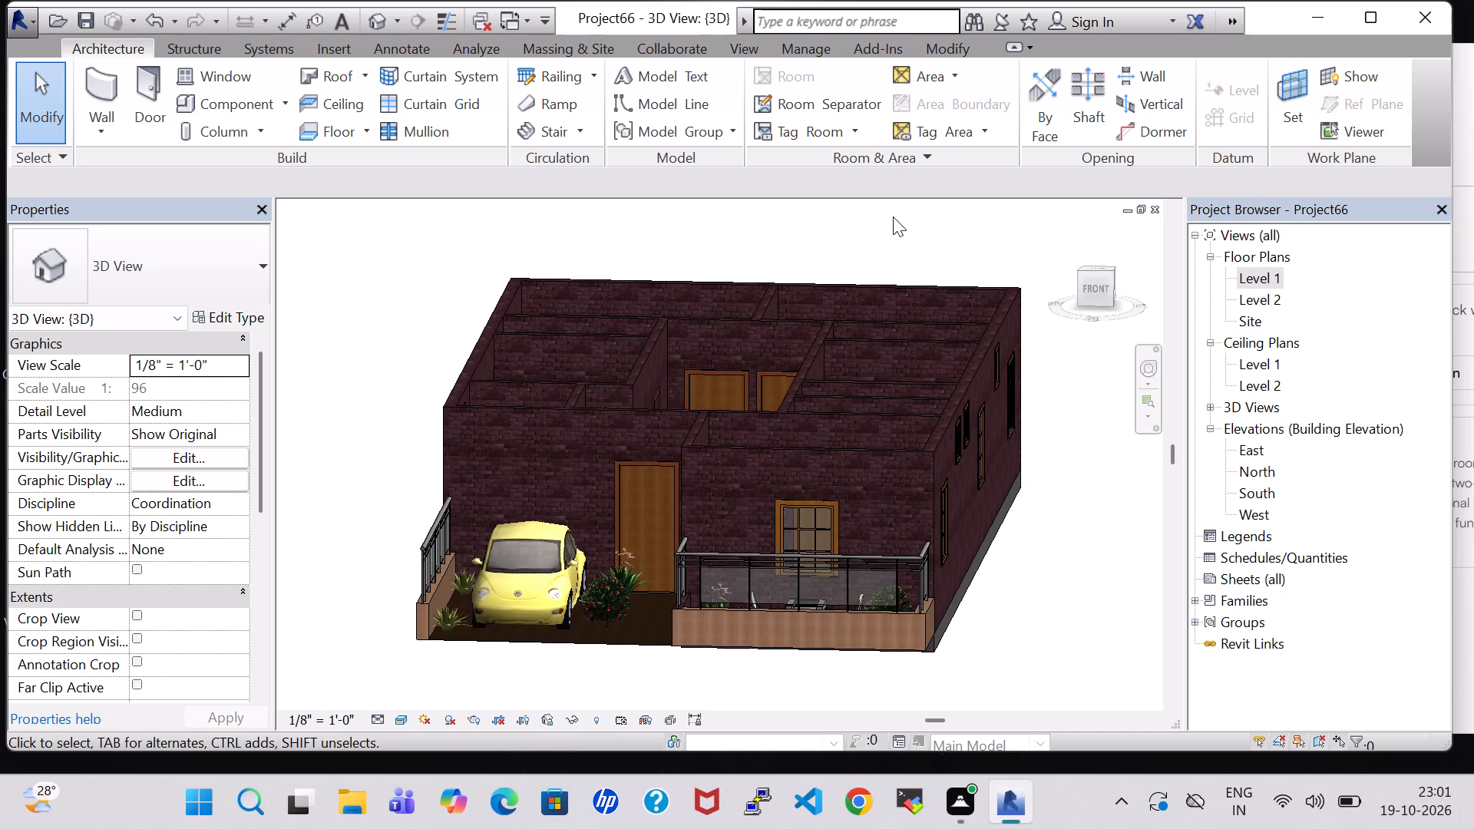
Return to the Level 1 floor plan and nudge the plant on the oval living room table slightly west.
double_click(1266, 280)
scroll(978, 331, "down", 5)
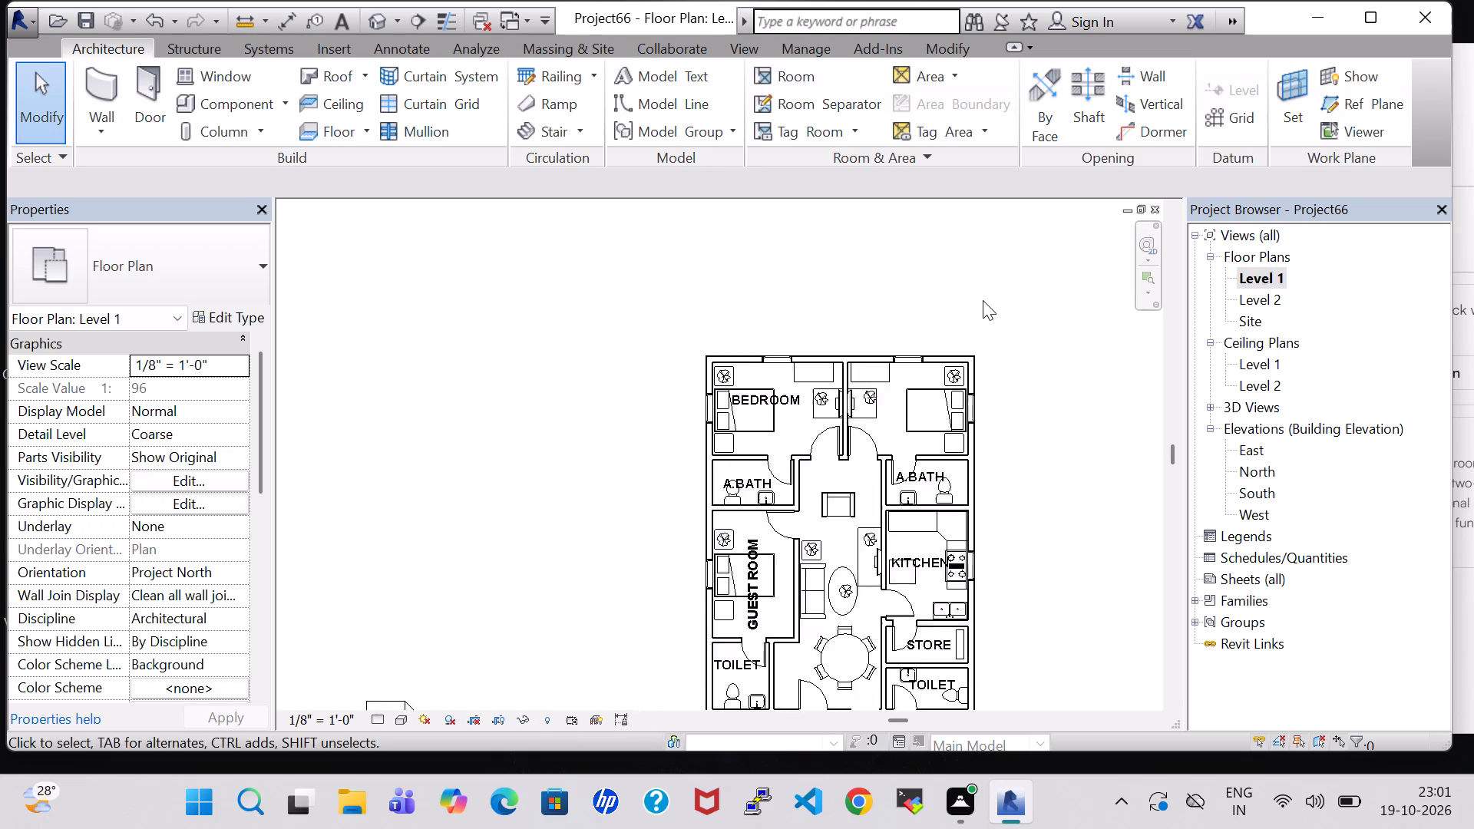
scroll(983, 300, "down", 2)
middle_click_drag(1076, 447, 1043, 428)
scroll(1043, 428, "up", 3)
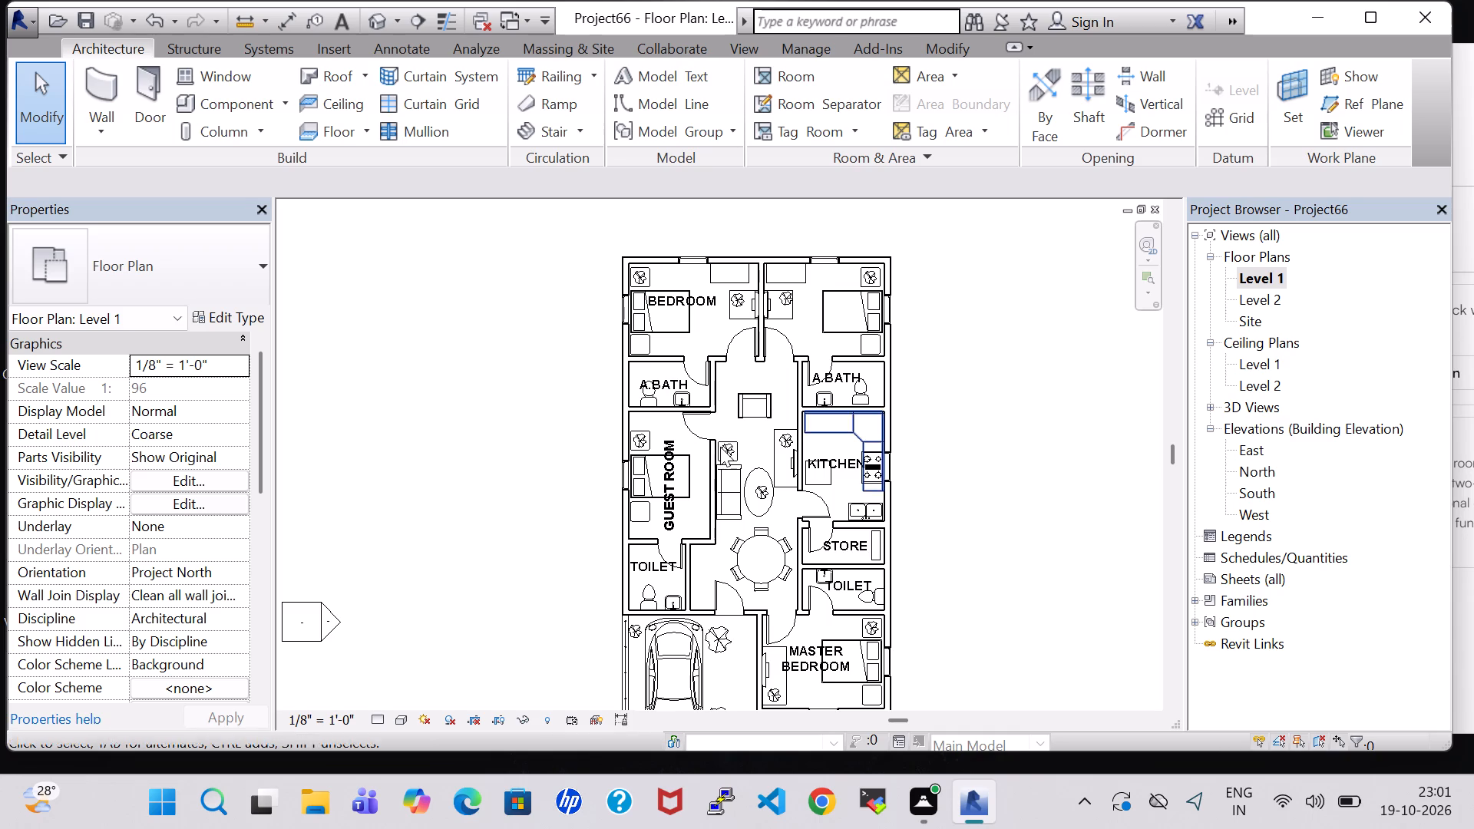
left_click(756, 492)
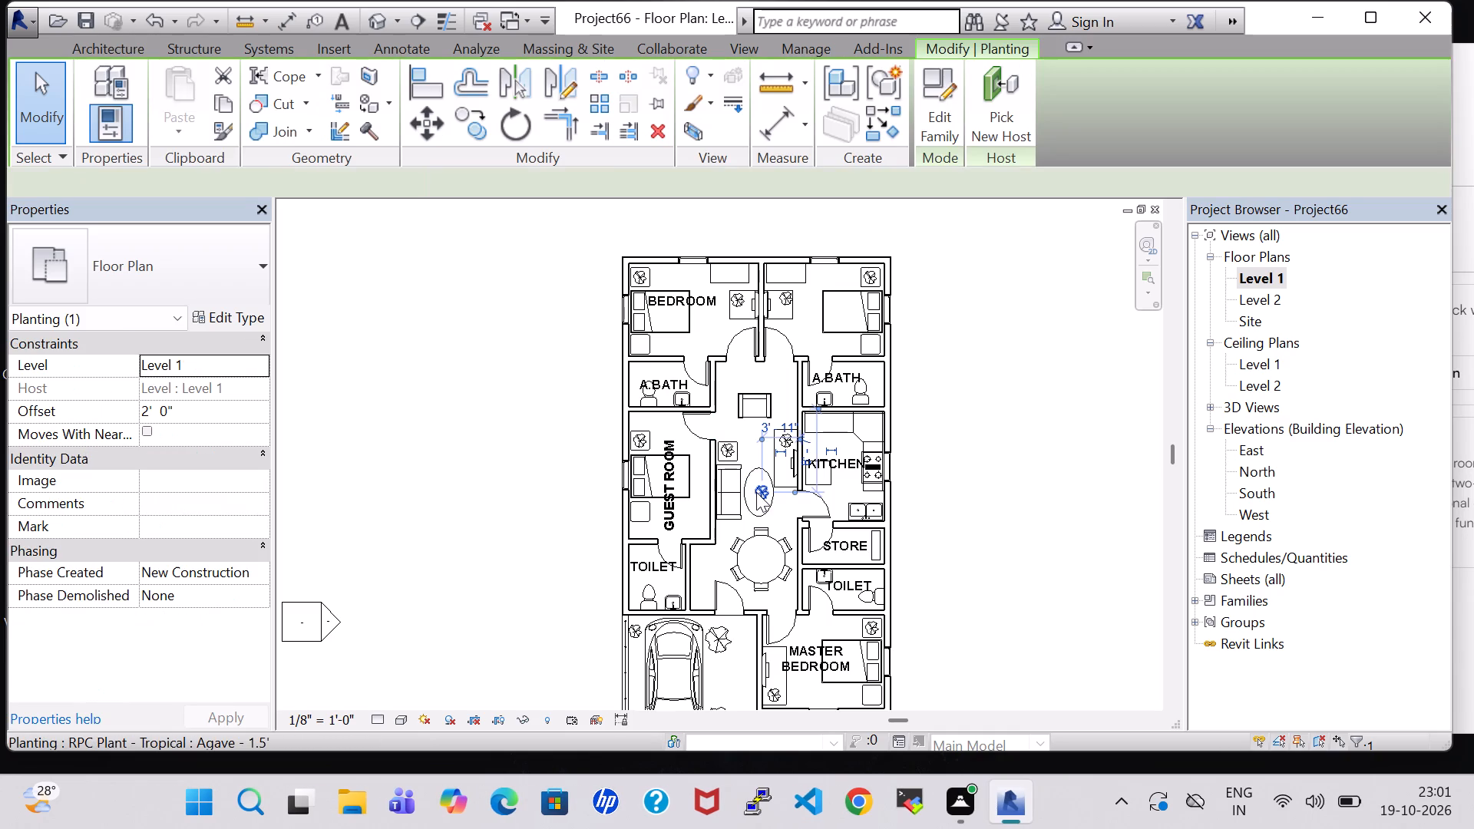
key("Left")
left_click(1050, 492)
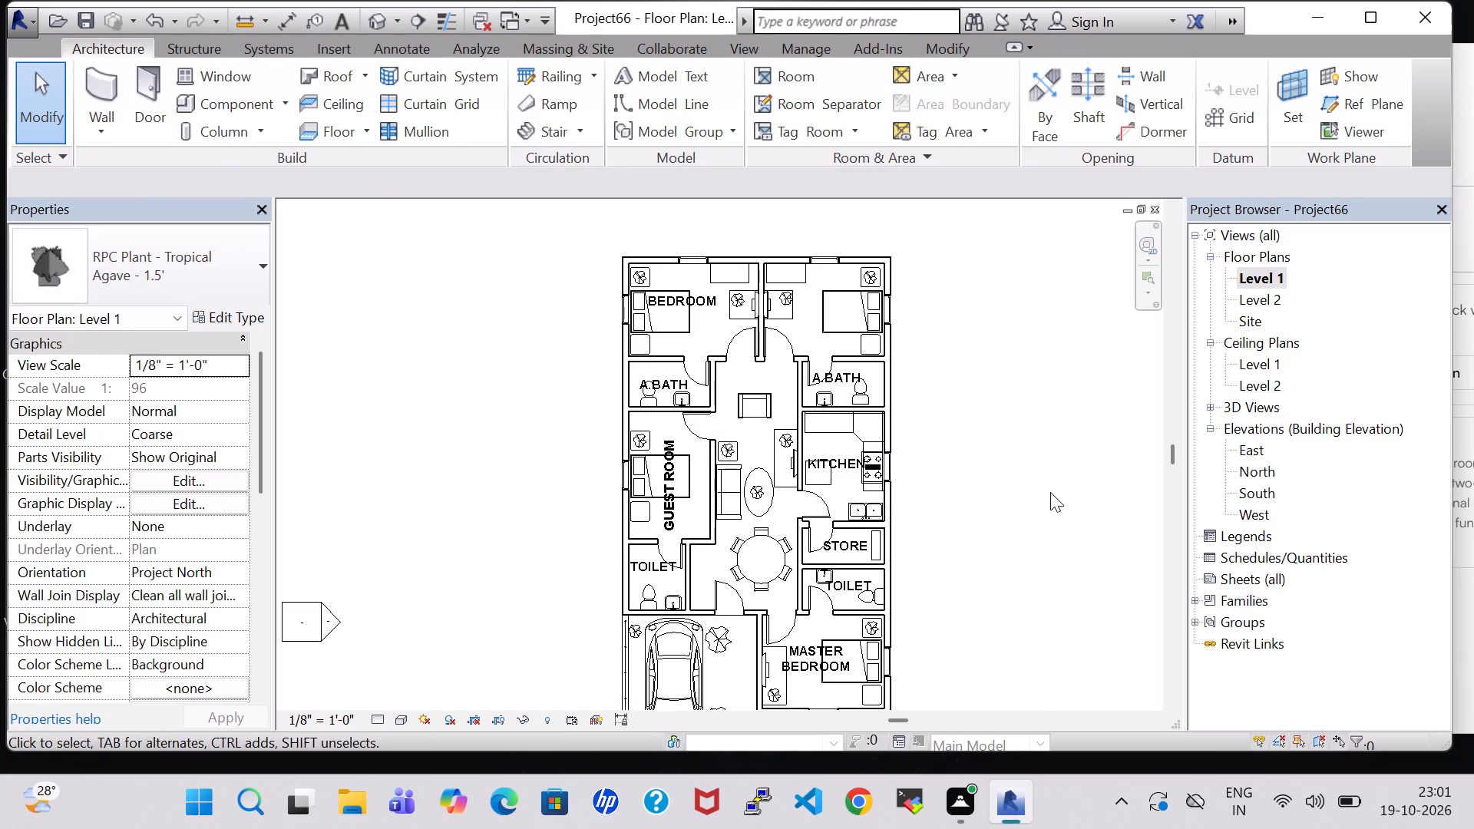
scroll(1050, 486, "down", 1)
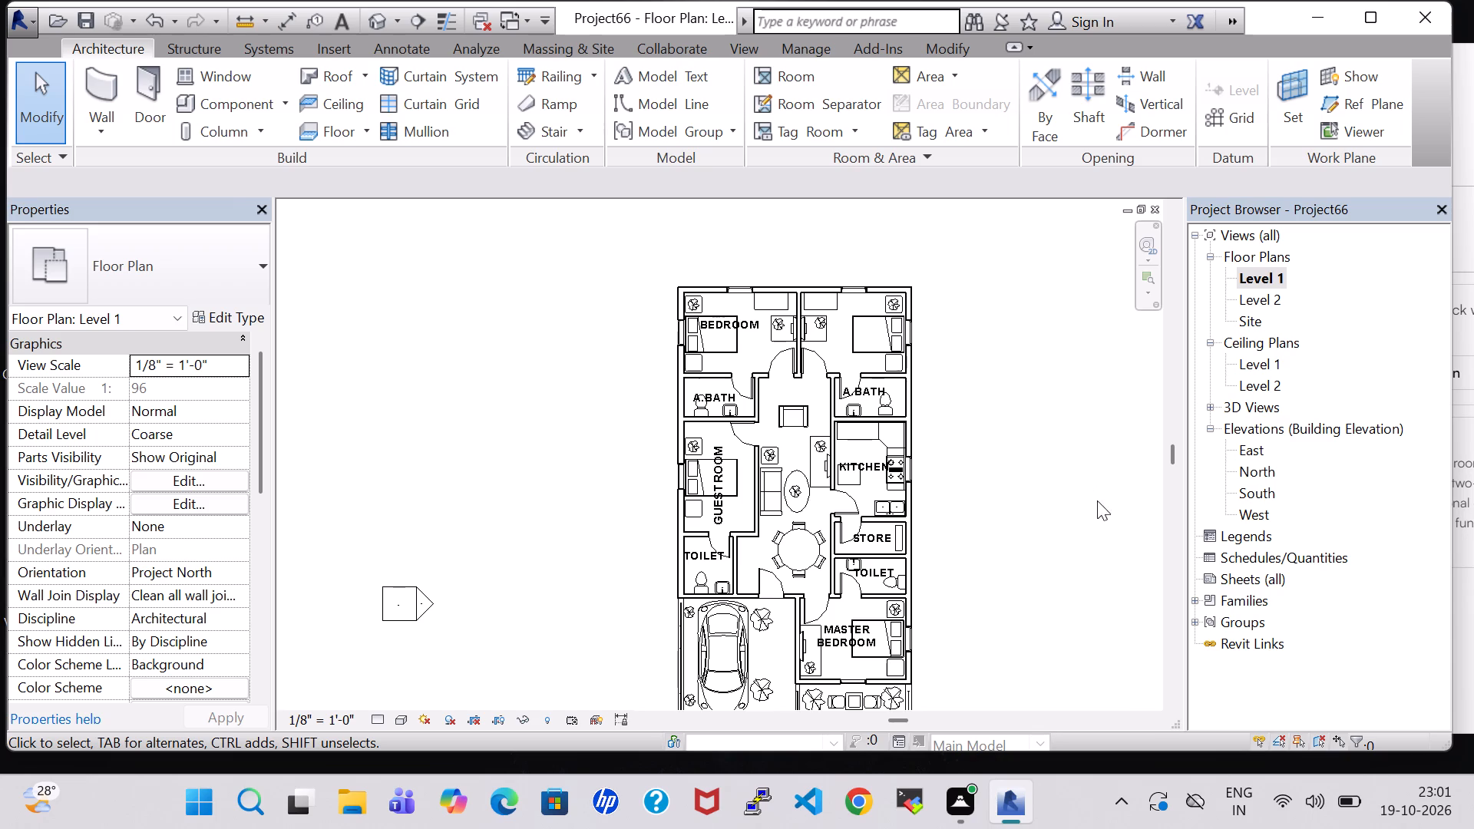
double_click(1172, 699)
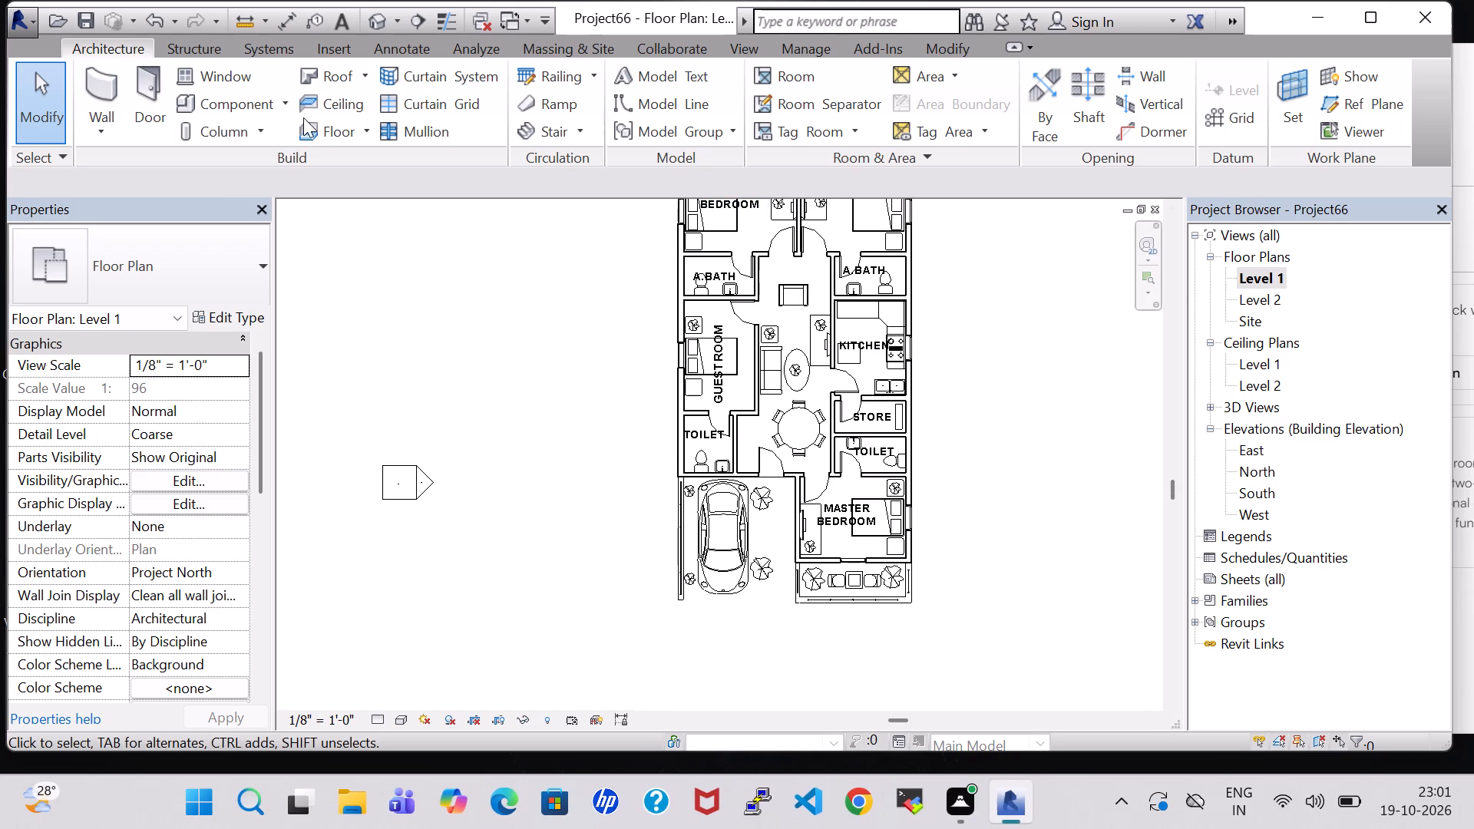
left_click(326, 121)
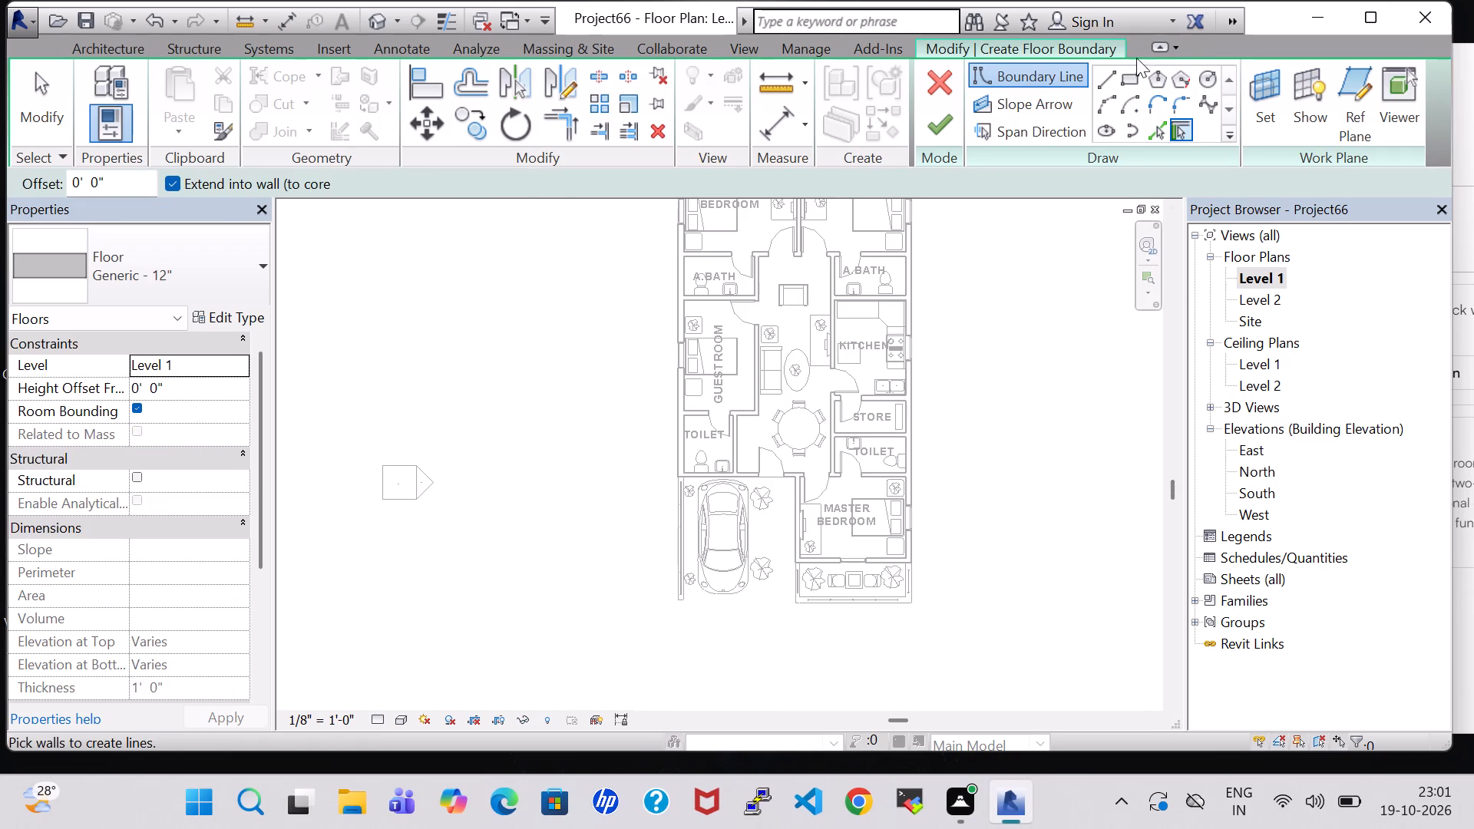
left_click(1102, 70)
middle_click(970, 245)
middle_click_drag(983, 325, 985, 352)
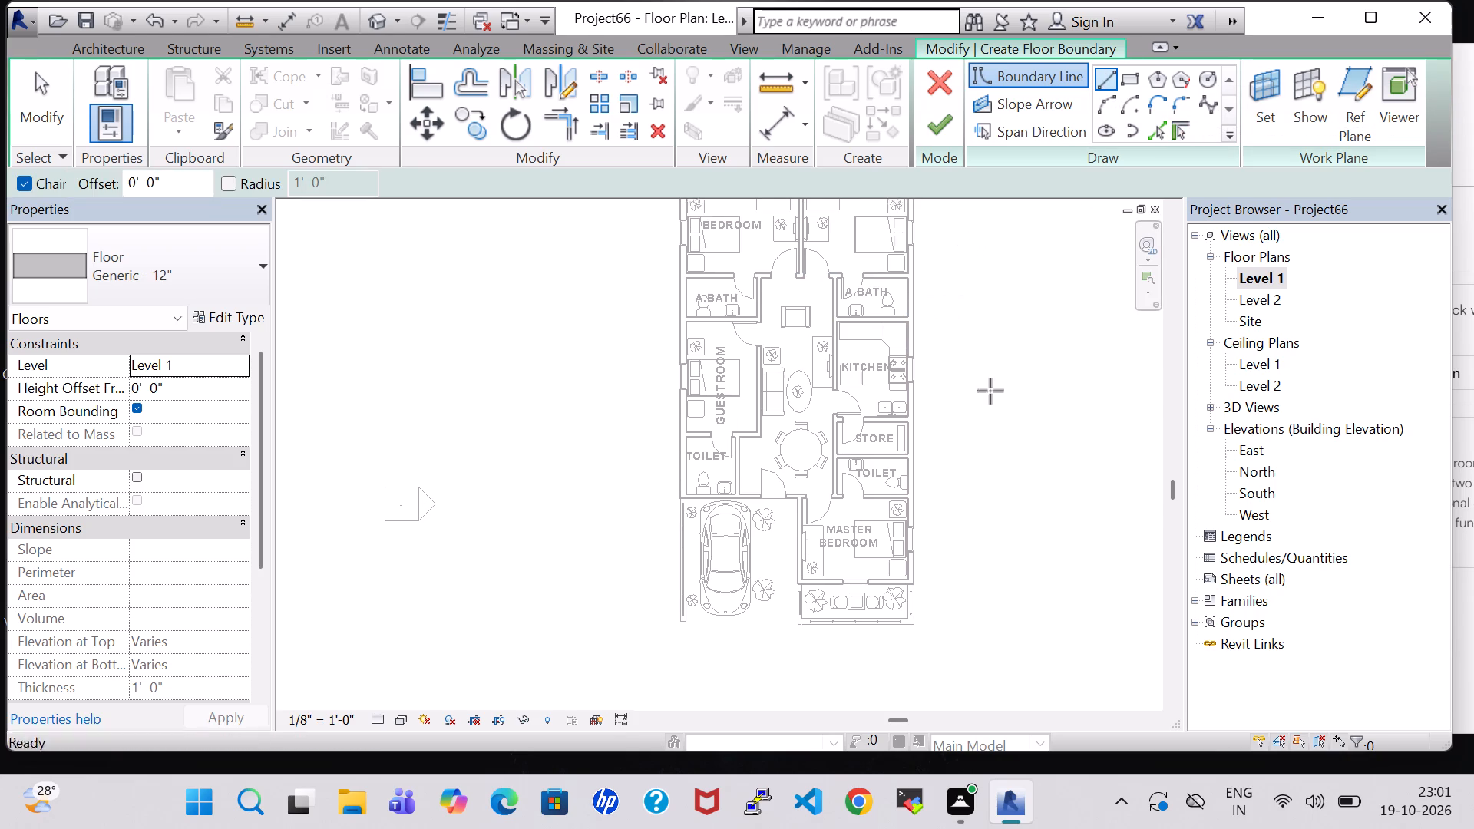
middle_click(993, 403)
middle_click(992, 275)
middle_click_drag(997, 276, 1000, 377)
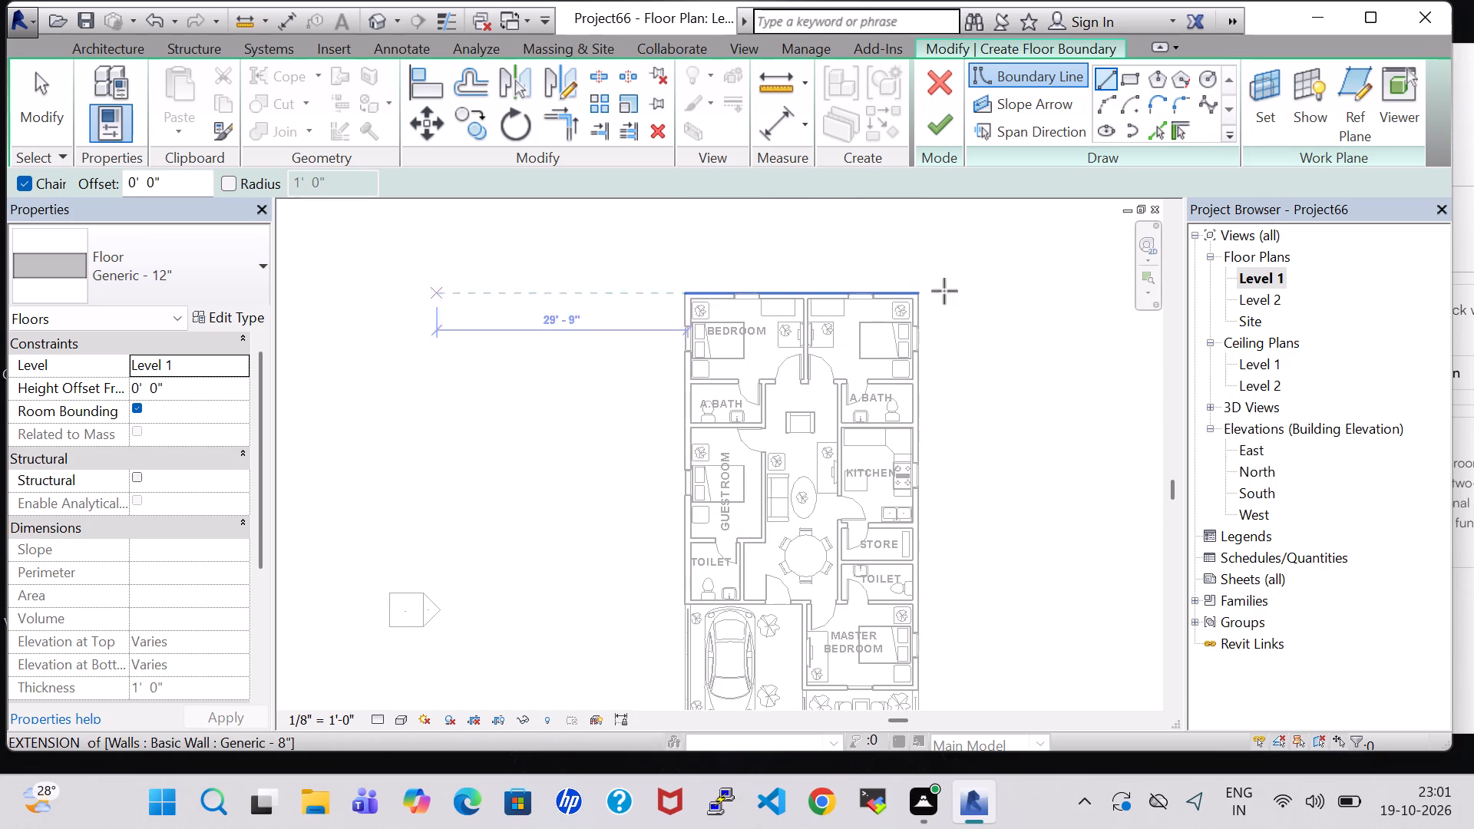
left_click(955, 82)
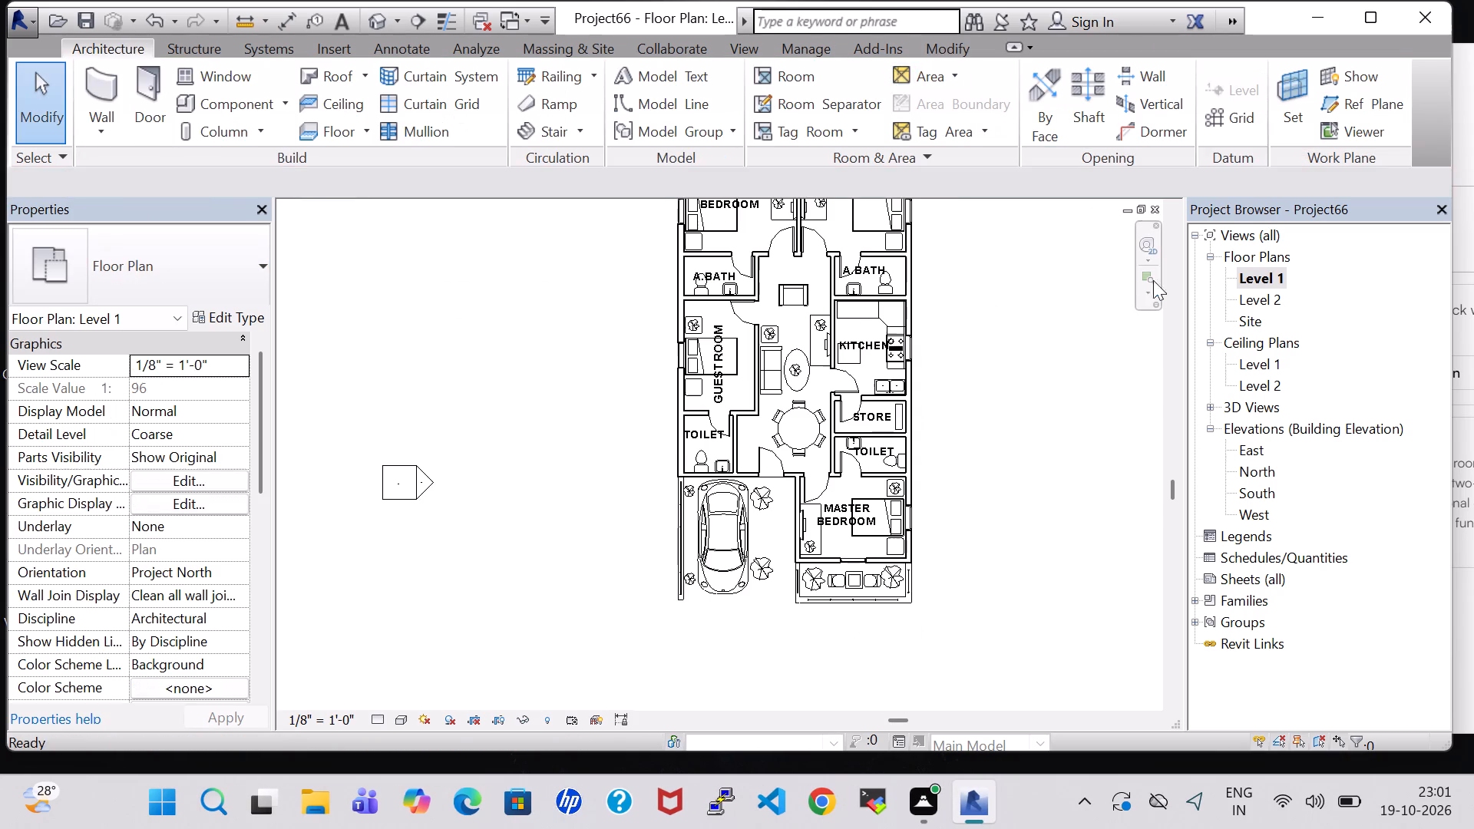
Start a Generic - 12" footprint roof based on Level 2 without defined slopes and draw its boundary line along the north outer wall.
left_click(335, 77)
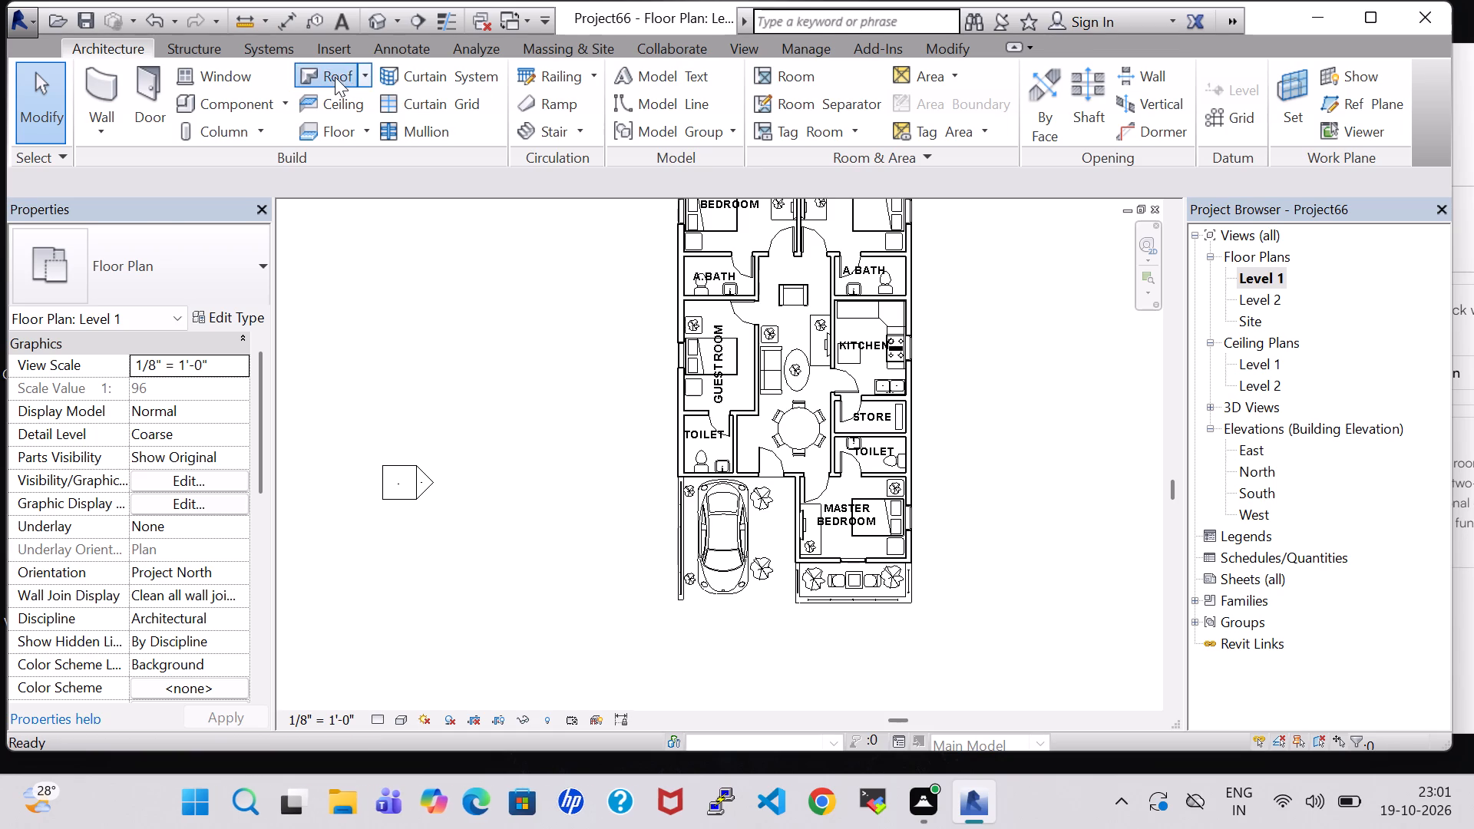
left_click(738, 446)
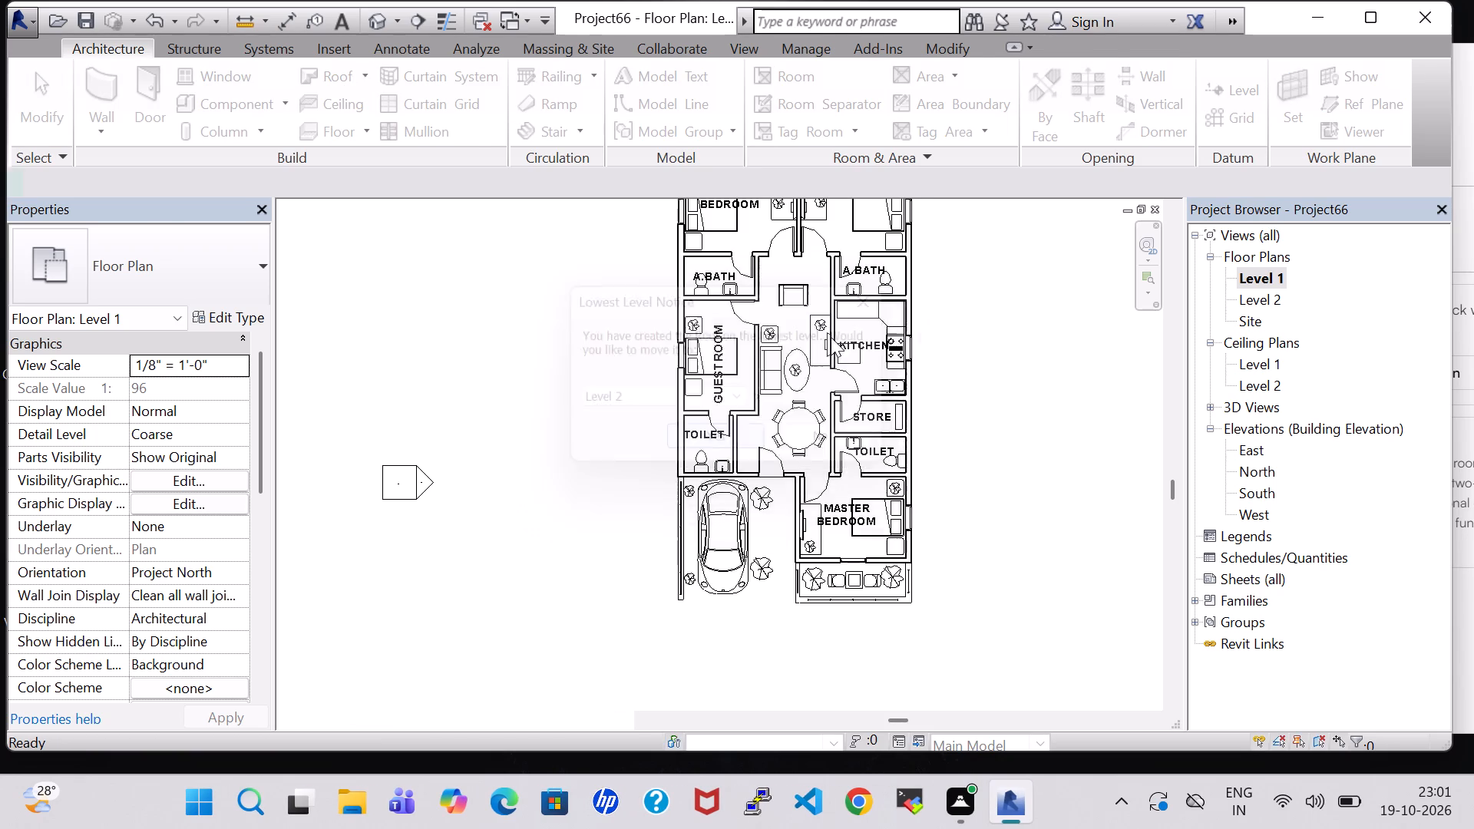
scroll(944, 270, "up", 2)
scroll(944, 270, "down", 3)
left_click(1171, 211)
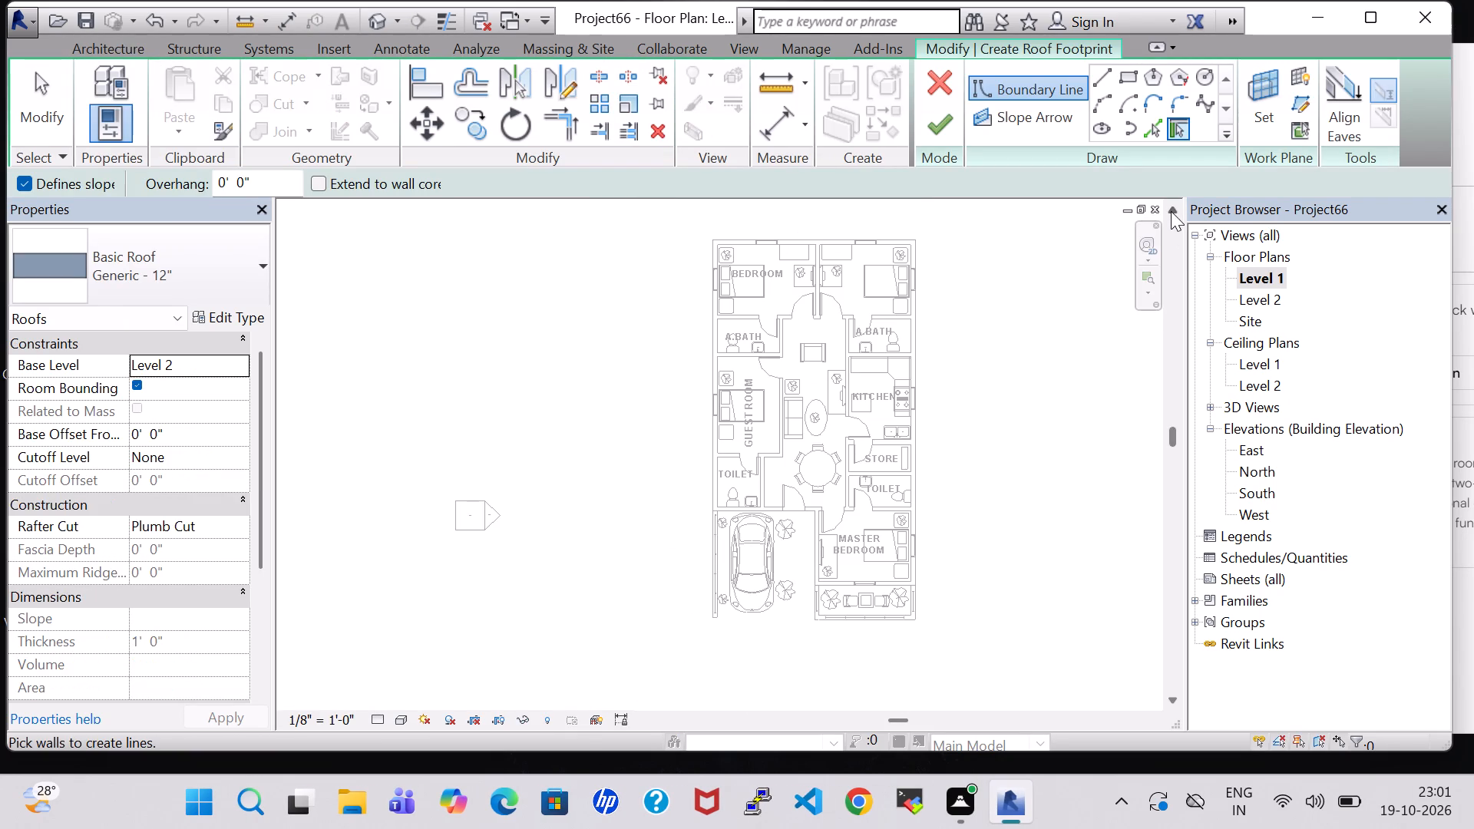
left_click(1109, 81)
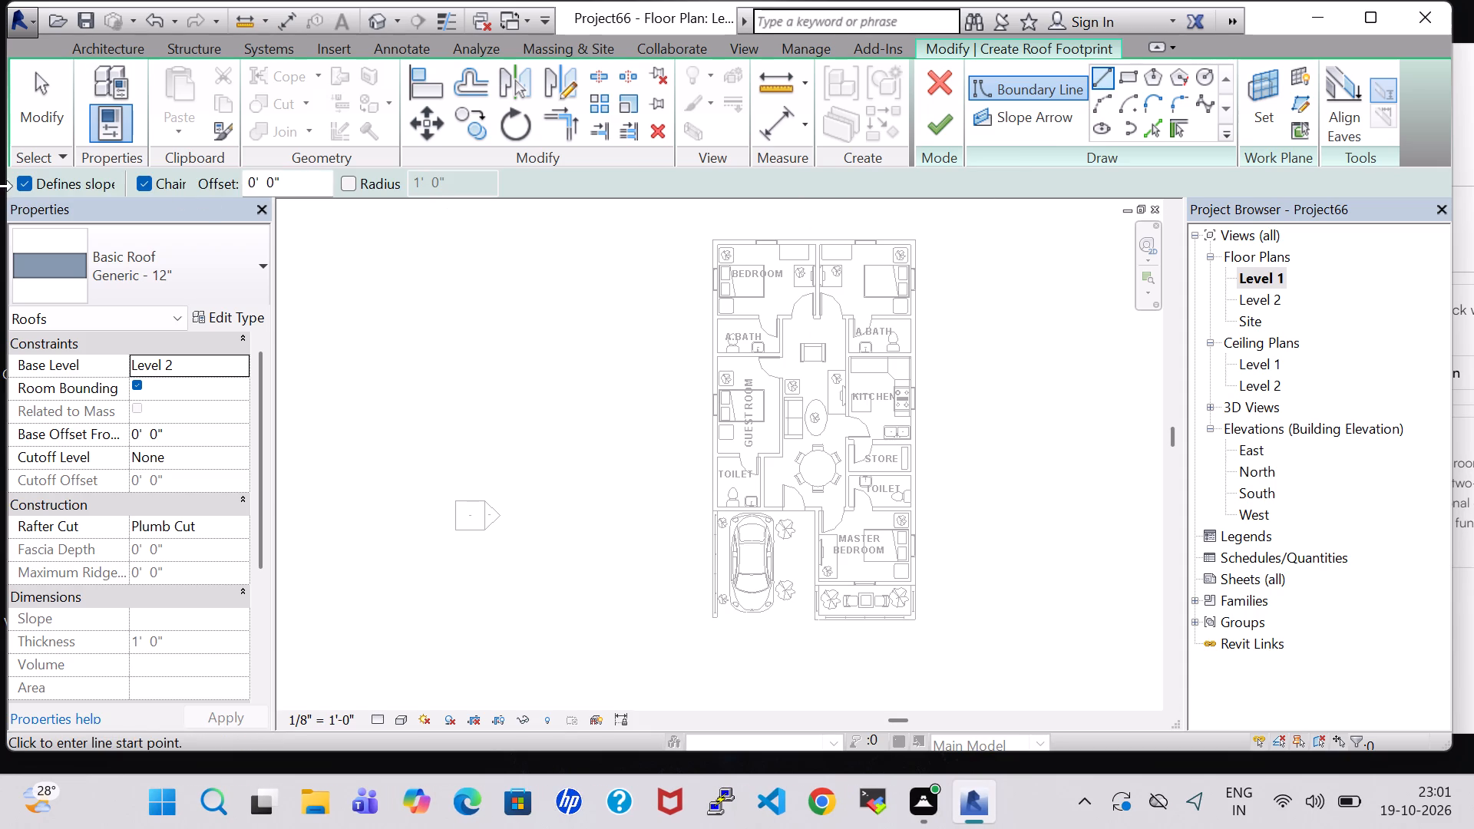
left_click(28, 177)
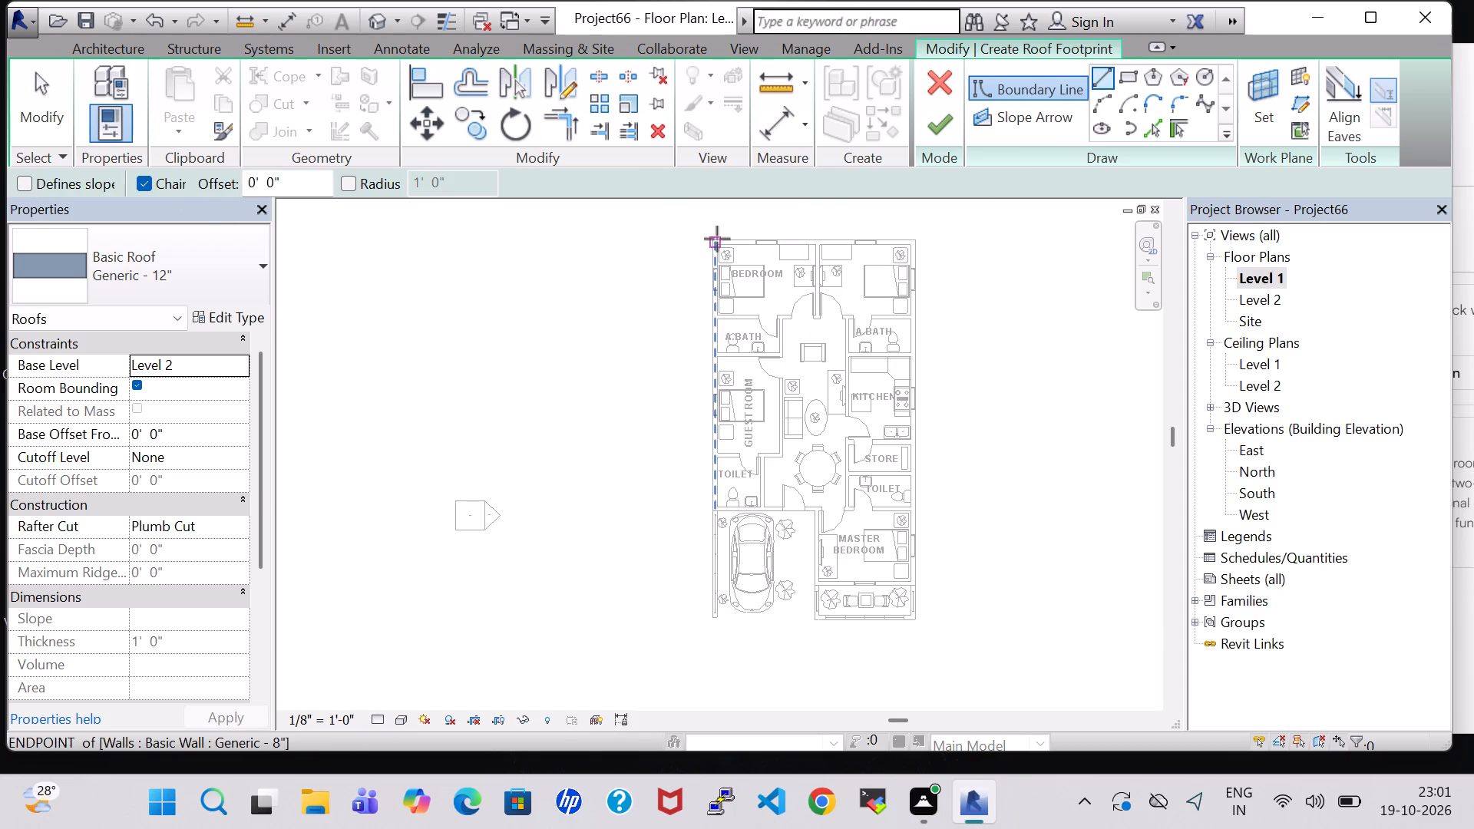
scroll(722, 237, "up", 6)
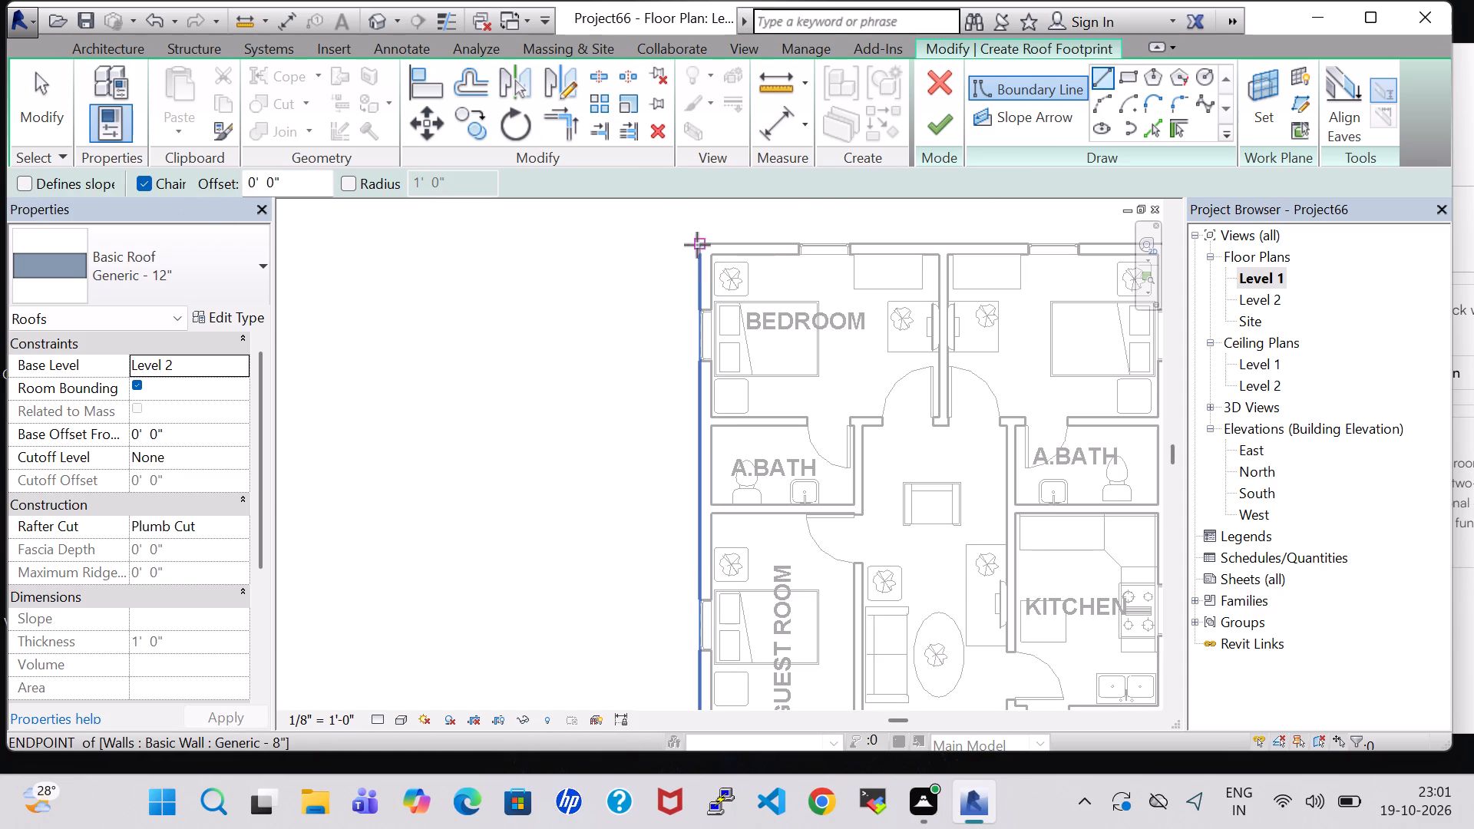
left_click(699, 244)
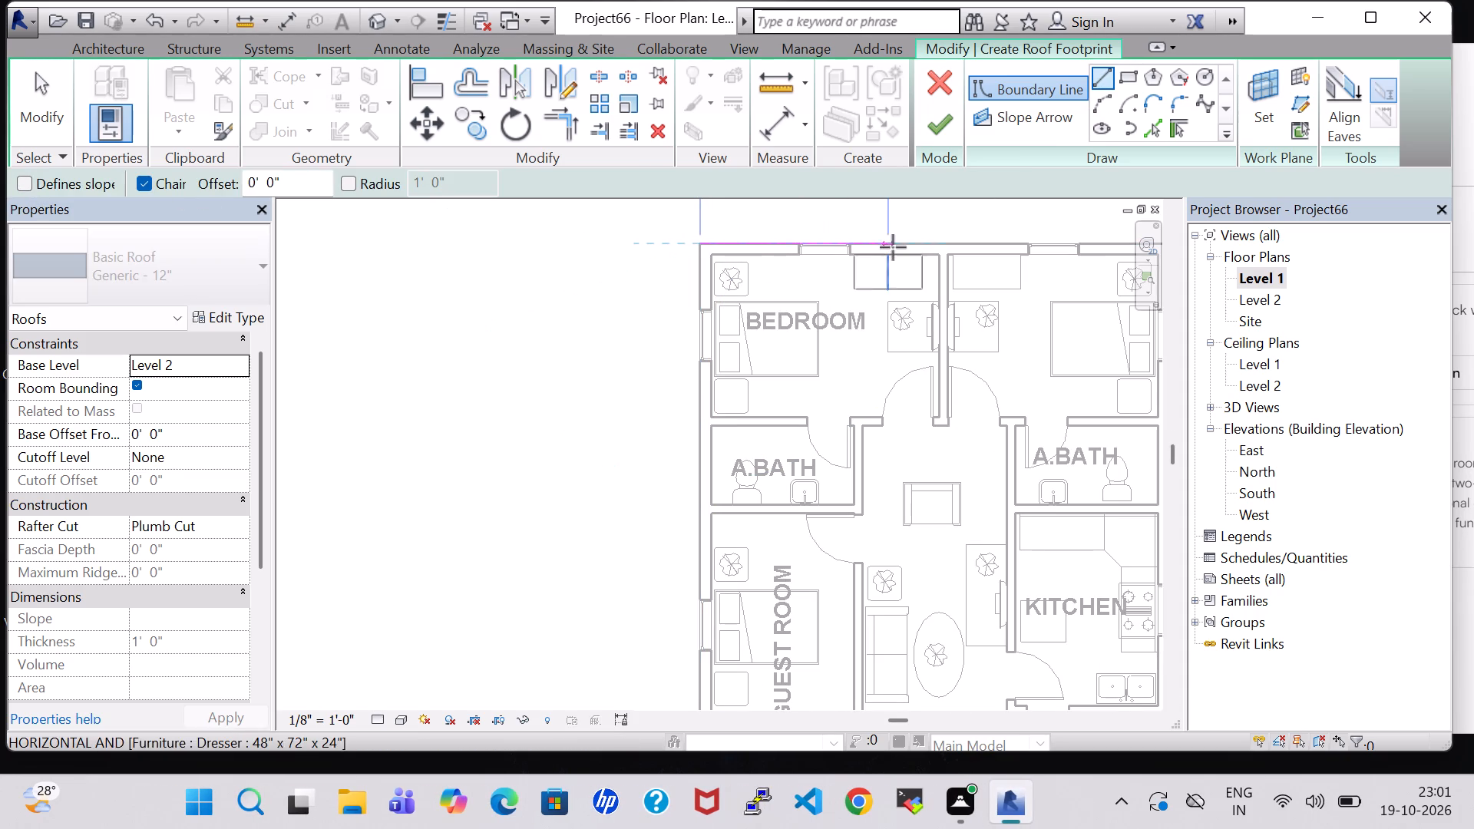
middle_click(897, 247)
middle_click_drag(859, 249, 755, 253)
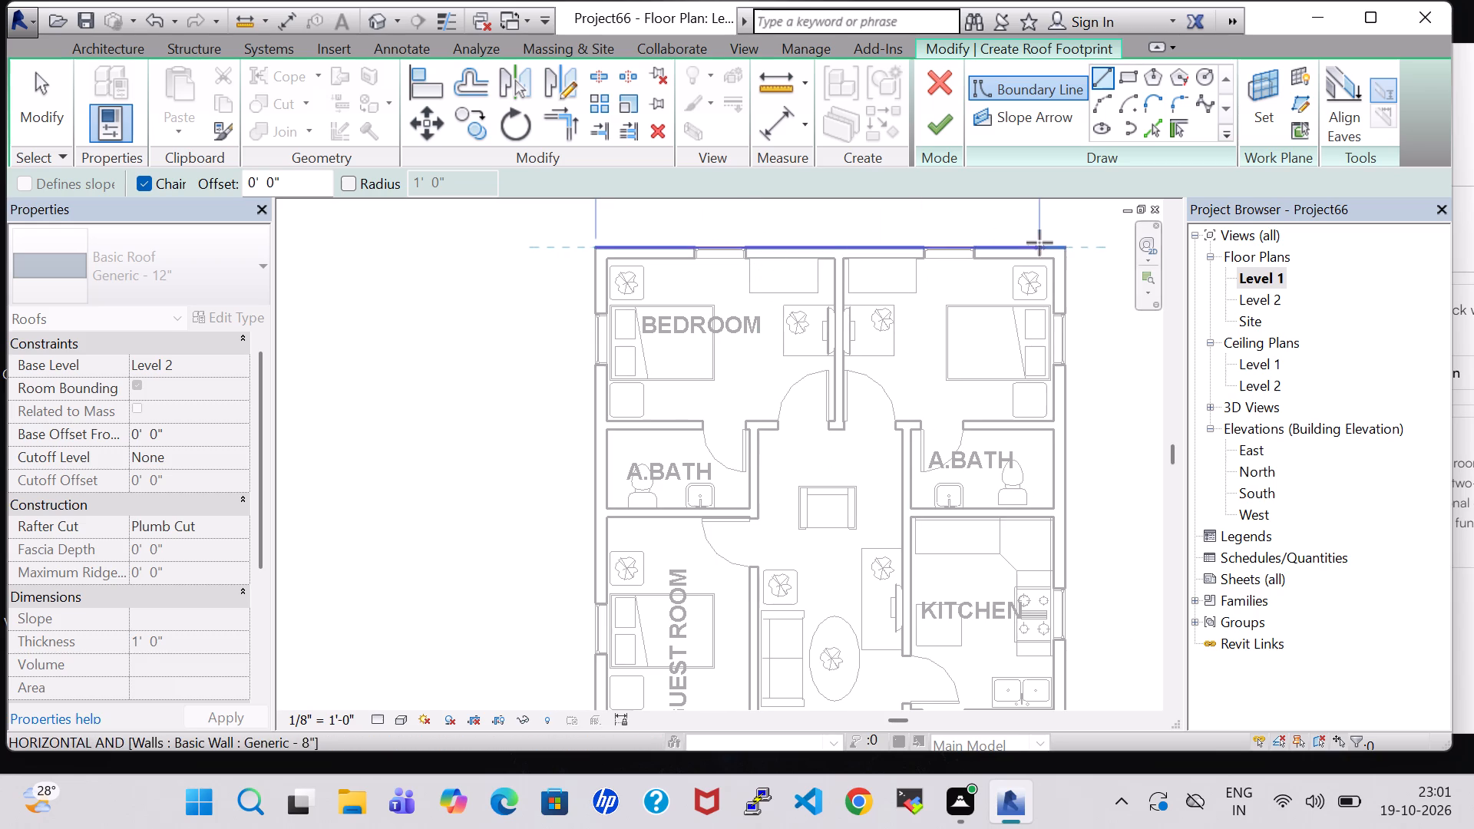
left_click(1063, 247)
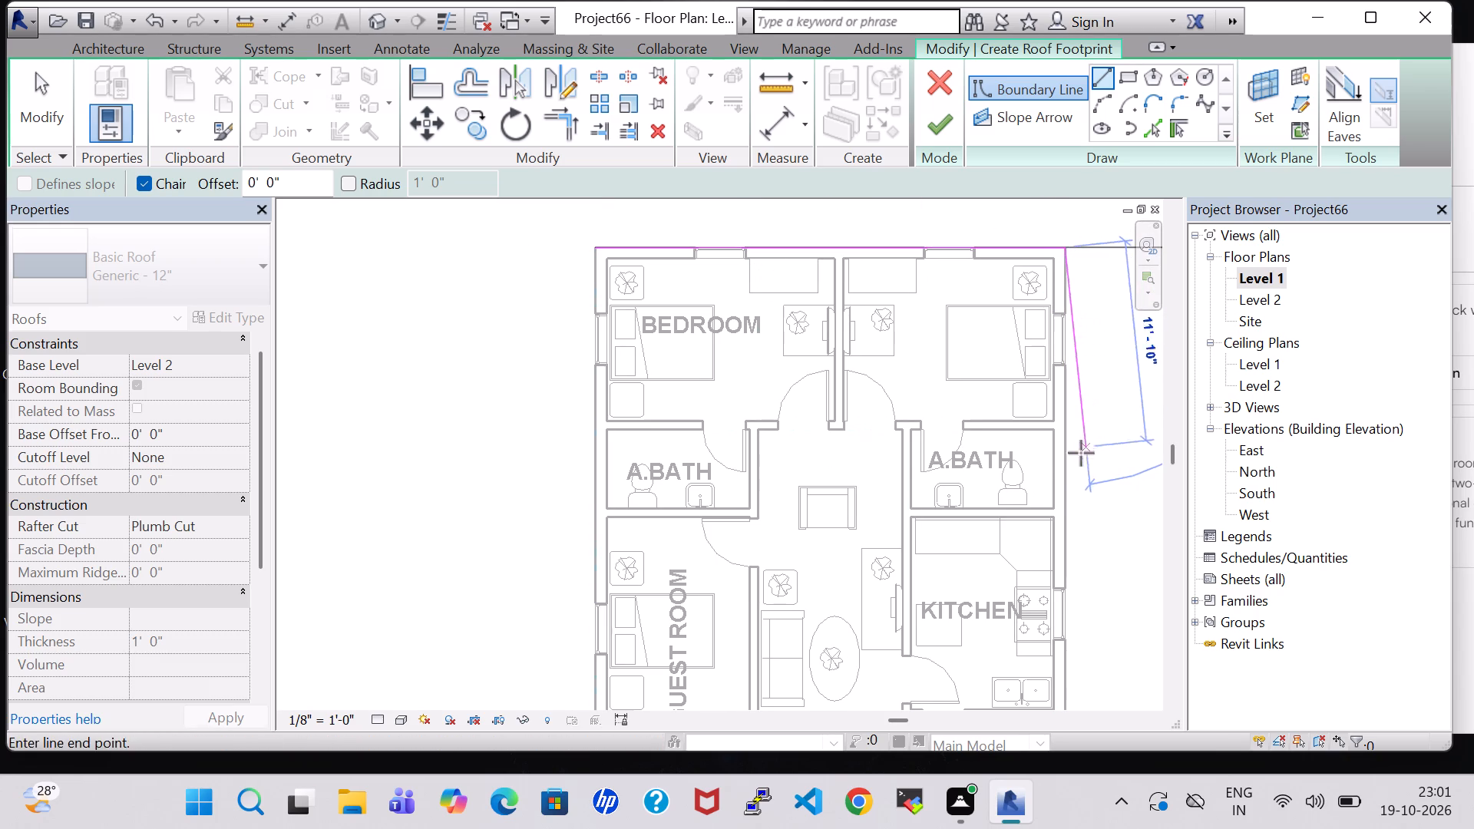
Continue the roof boundary down the east wall, around the master bedroom's south and west walls, and along the wall behind the car parking.
scroll(1065, 466, "down", 3)
middle_click_drag(1065, 466, 1031, 356)
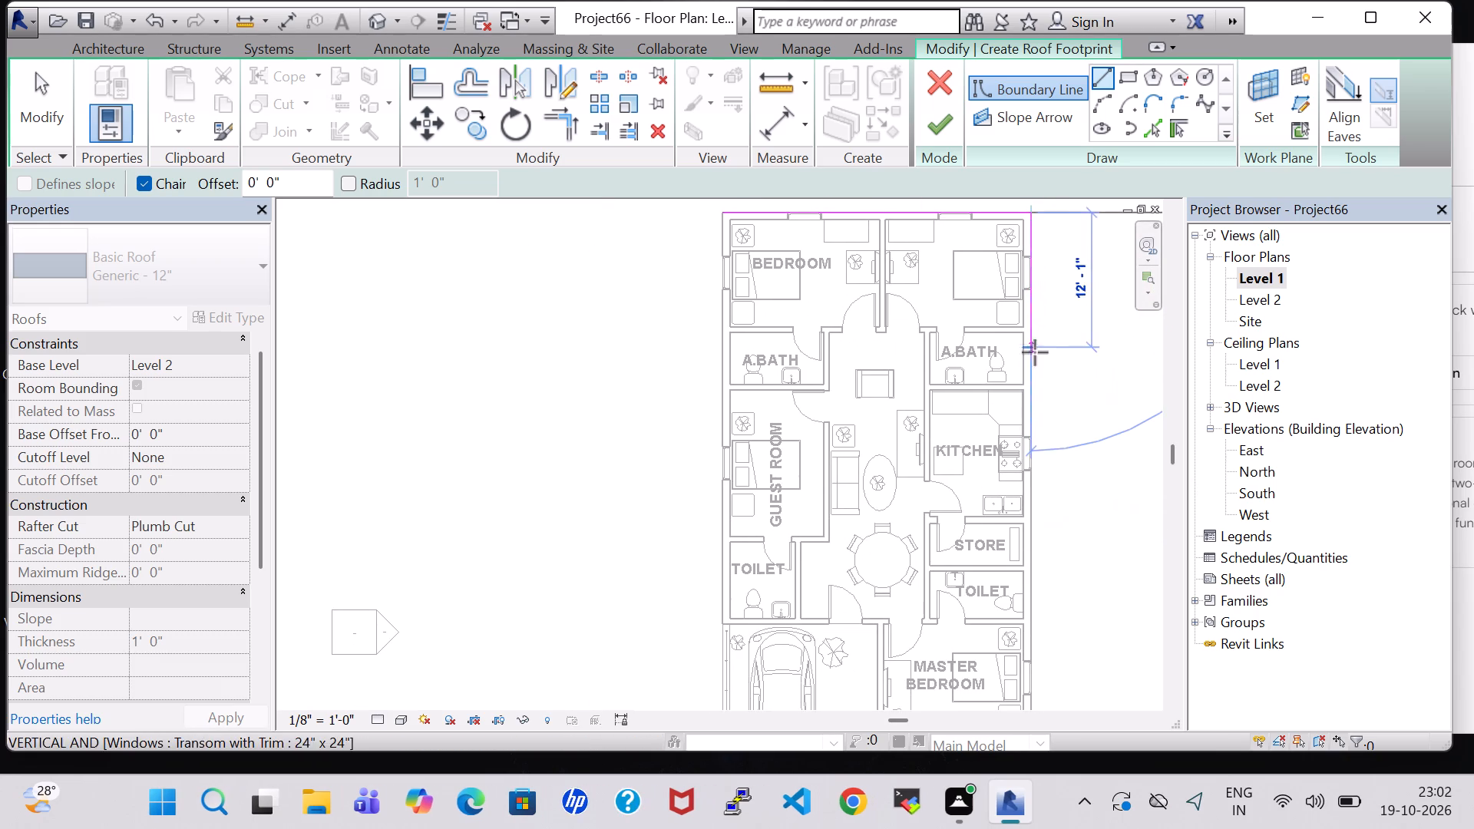
middle_click_drag(1034, 528, 992, 460)
middle_click_drag(990, 453, 991, 360)
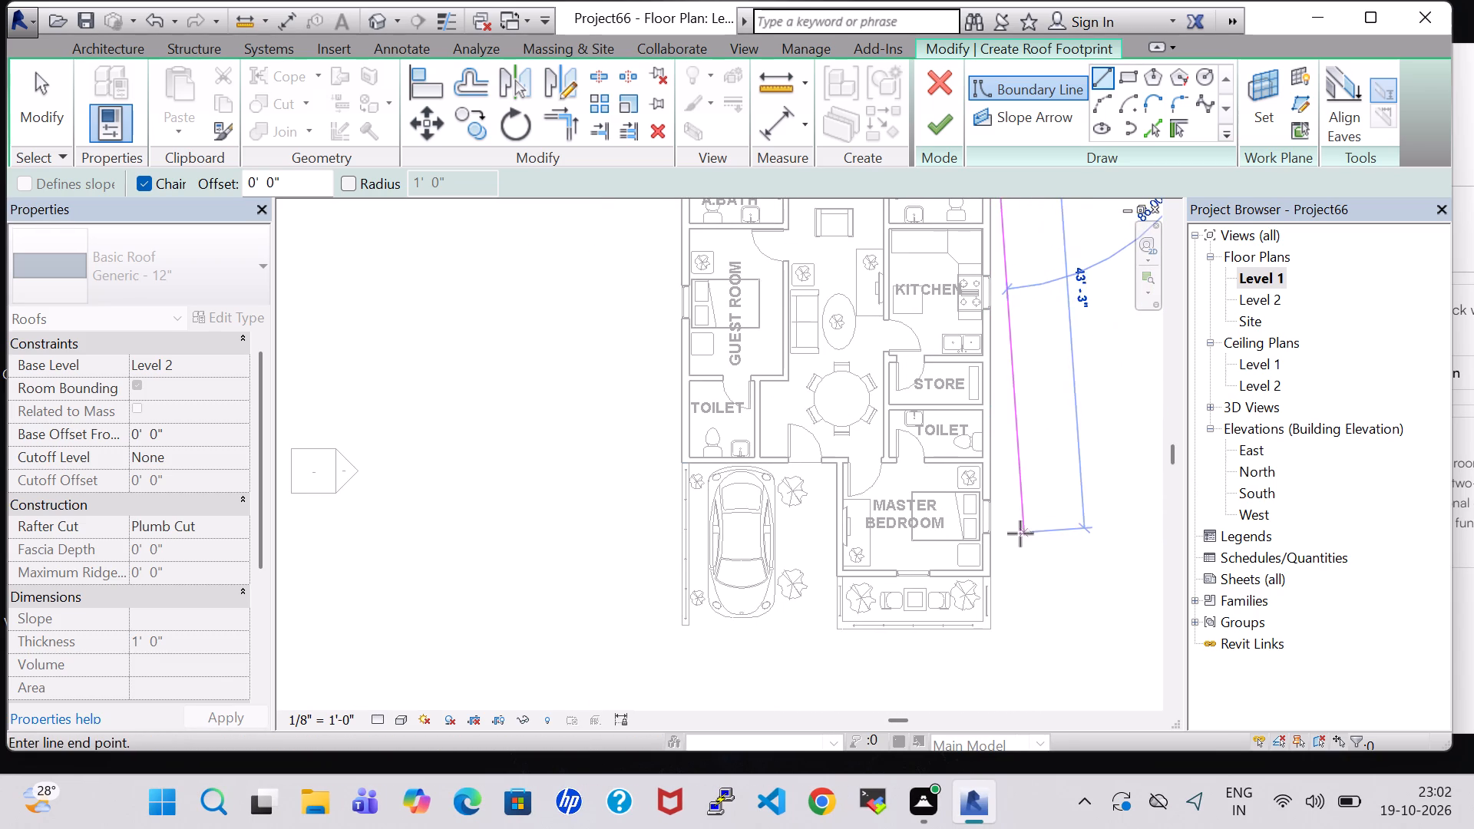
left_click(992, 575)
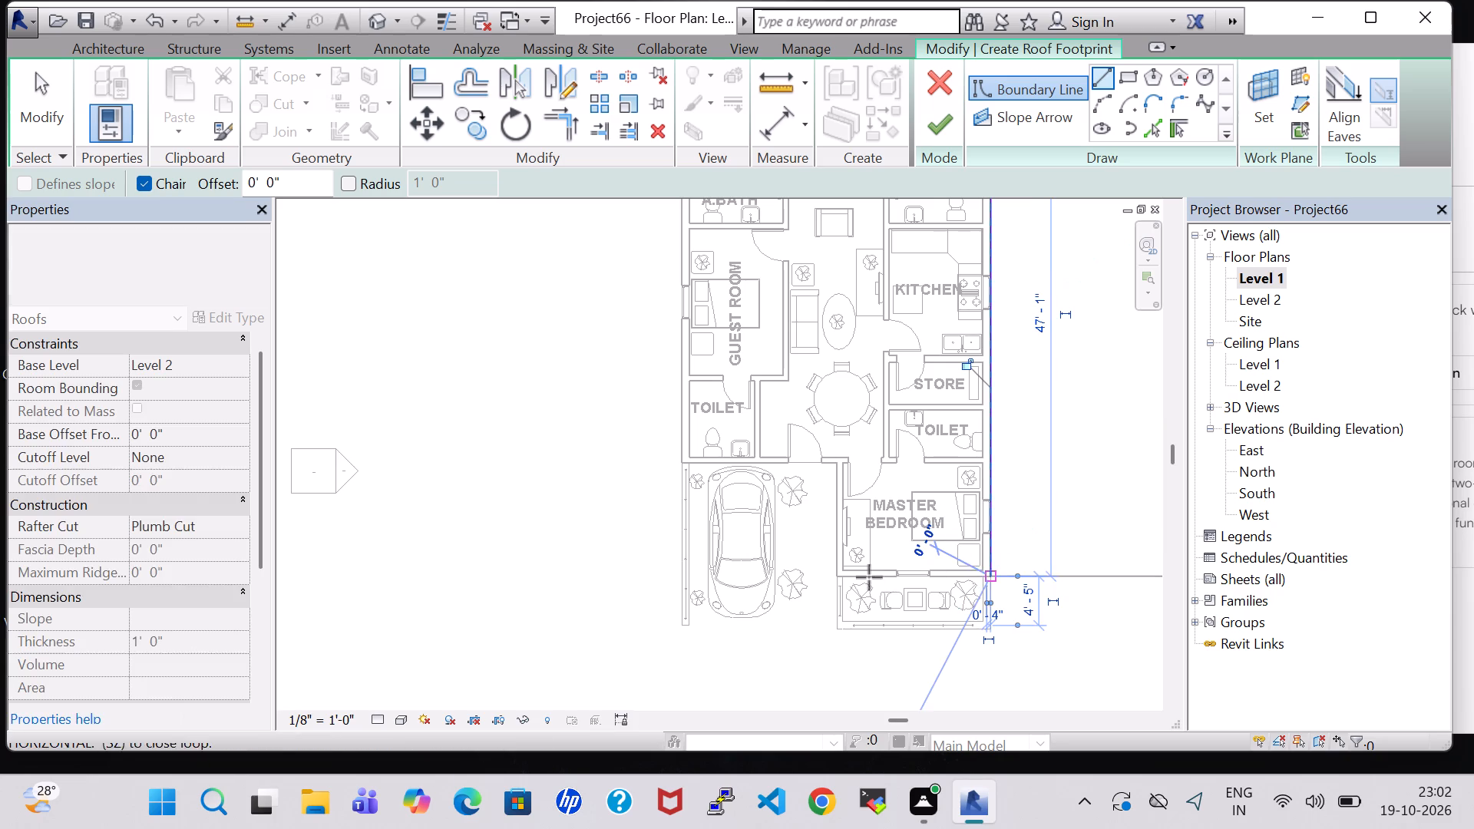
left_click(839, 577)
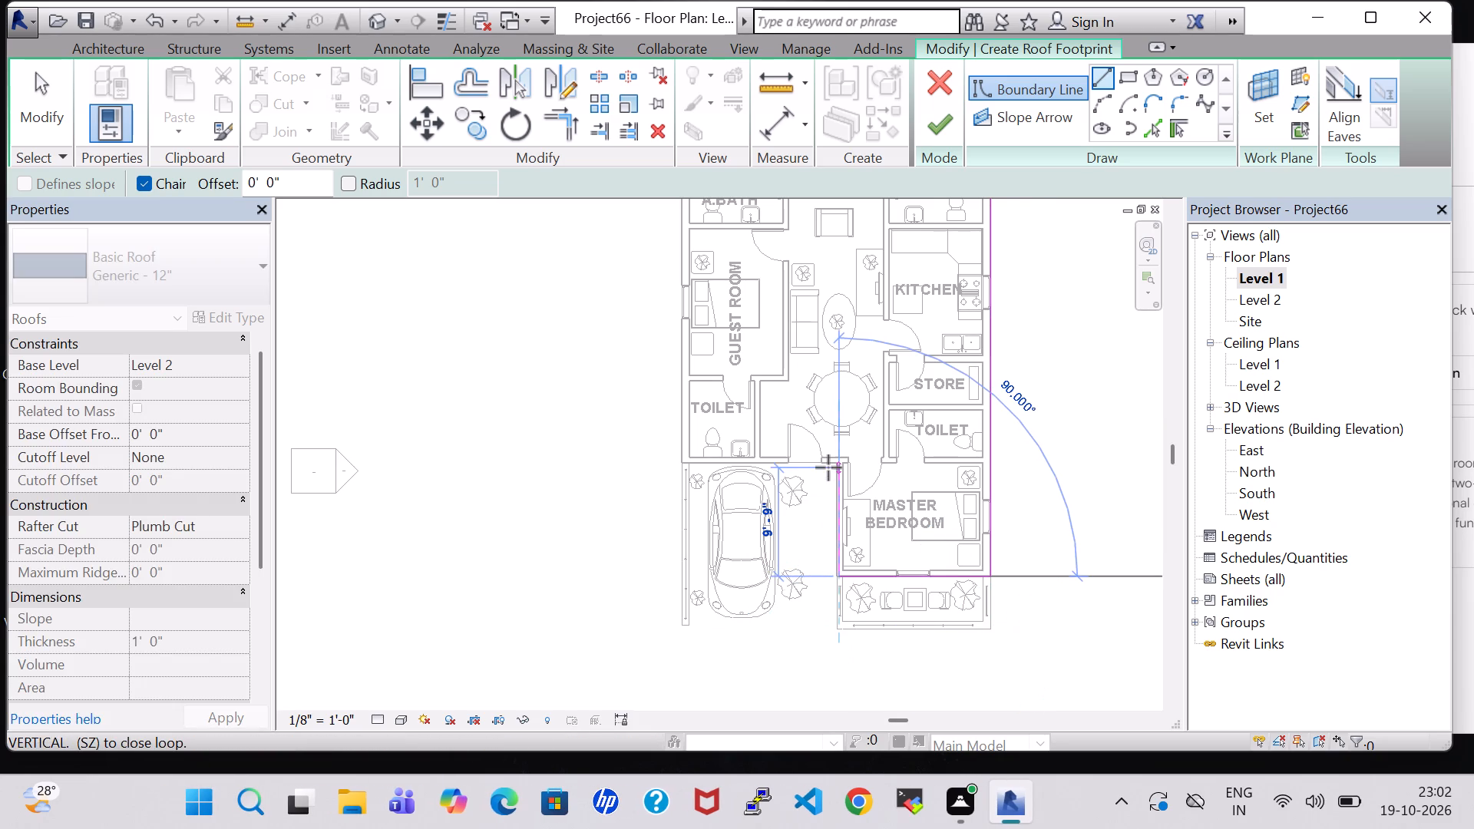
scroll(831, 466, "up", 8)
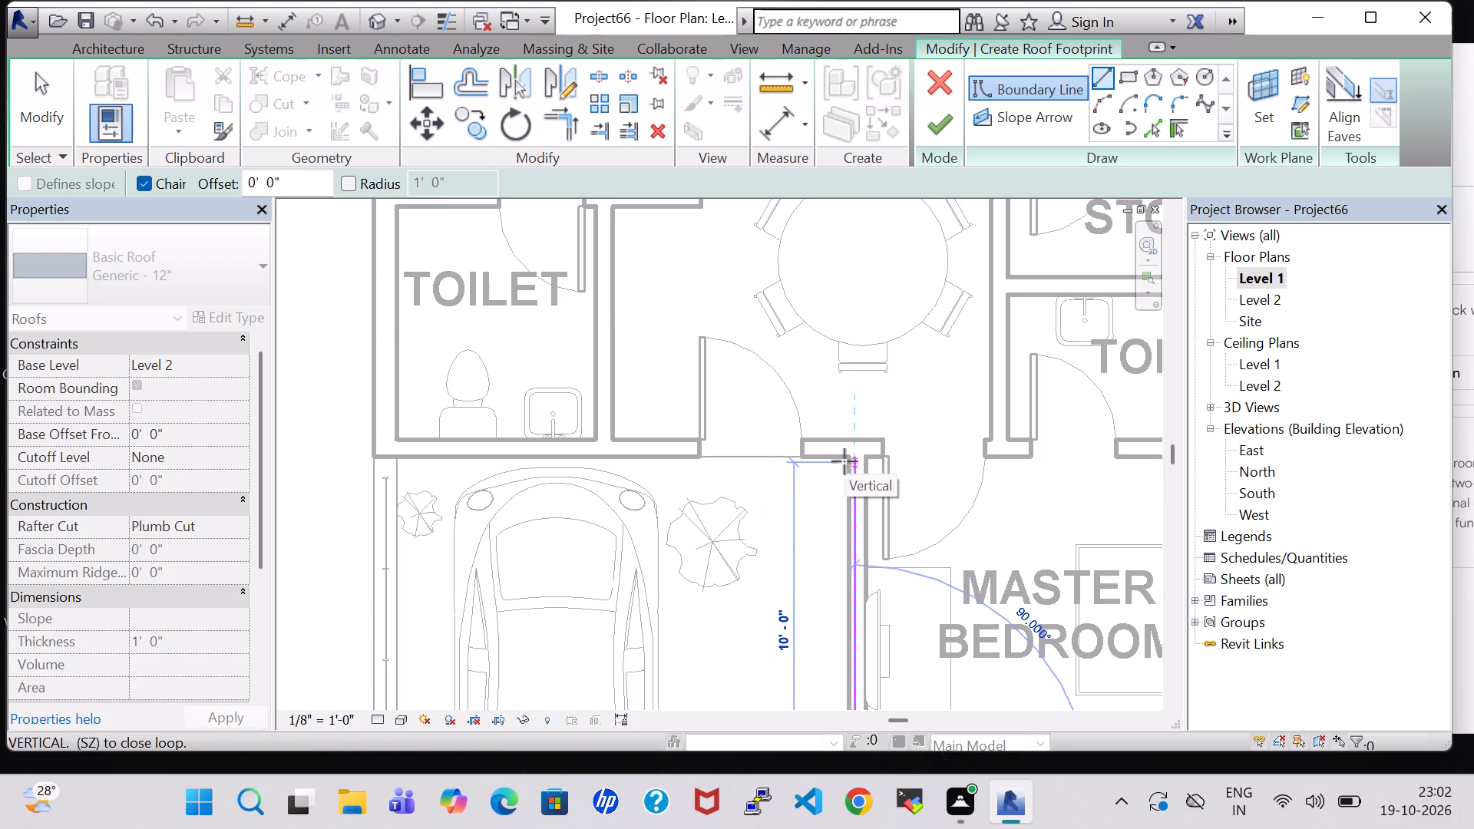
left_click(851, 459)
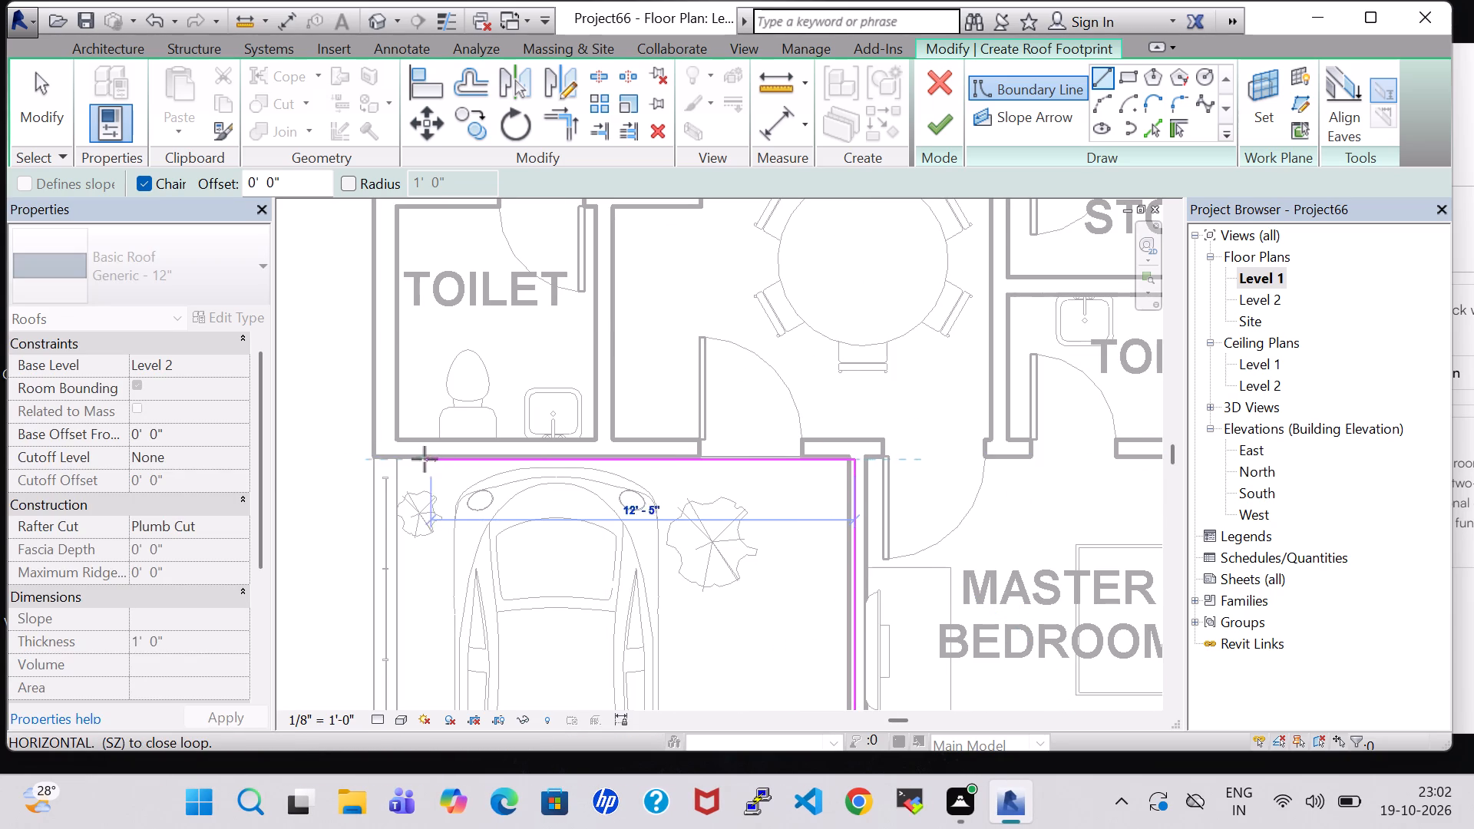
left_click(376, 455)
Close the roof boundary by drawing its line up the west outer wall to the house's northwest corner.
middle_click_drag(379, 315, 402, 421)
middle_click_drag(408, 465, 411, 522)
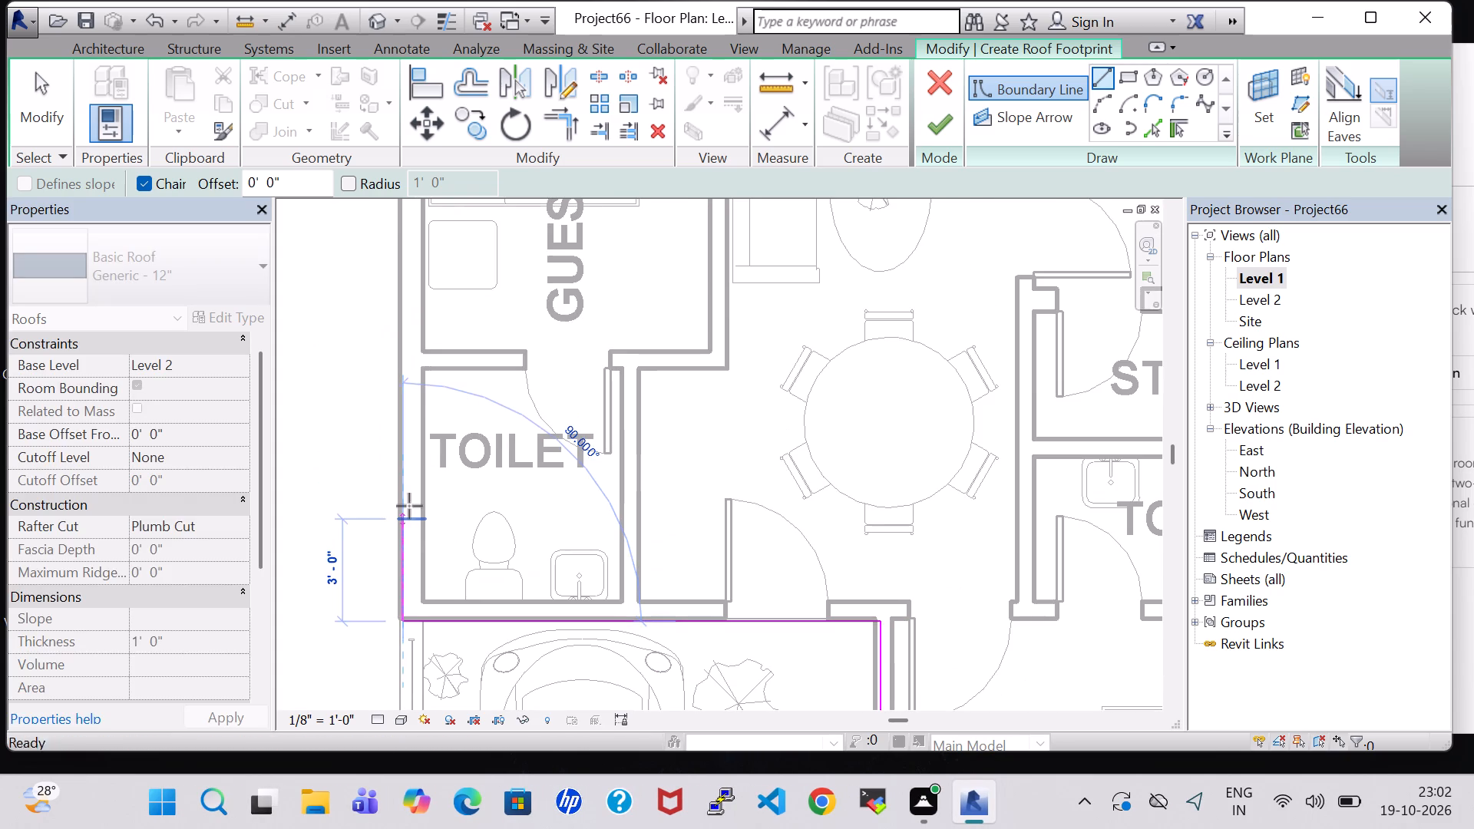
scroll(413, 285, "up", 1)
middle_click_drag(413, 285, 454, 517)
scroll(435, 410, "down", 4)
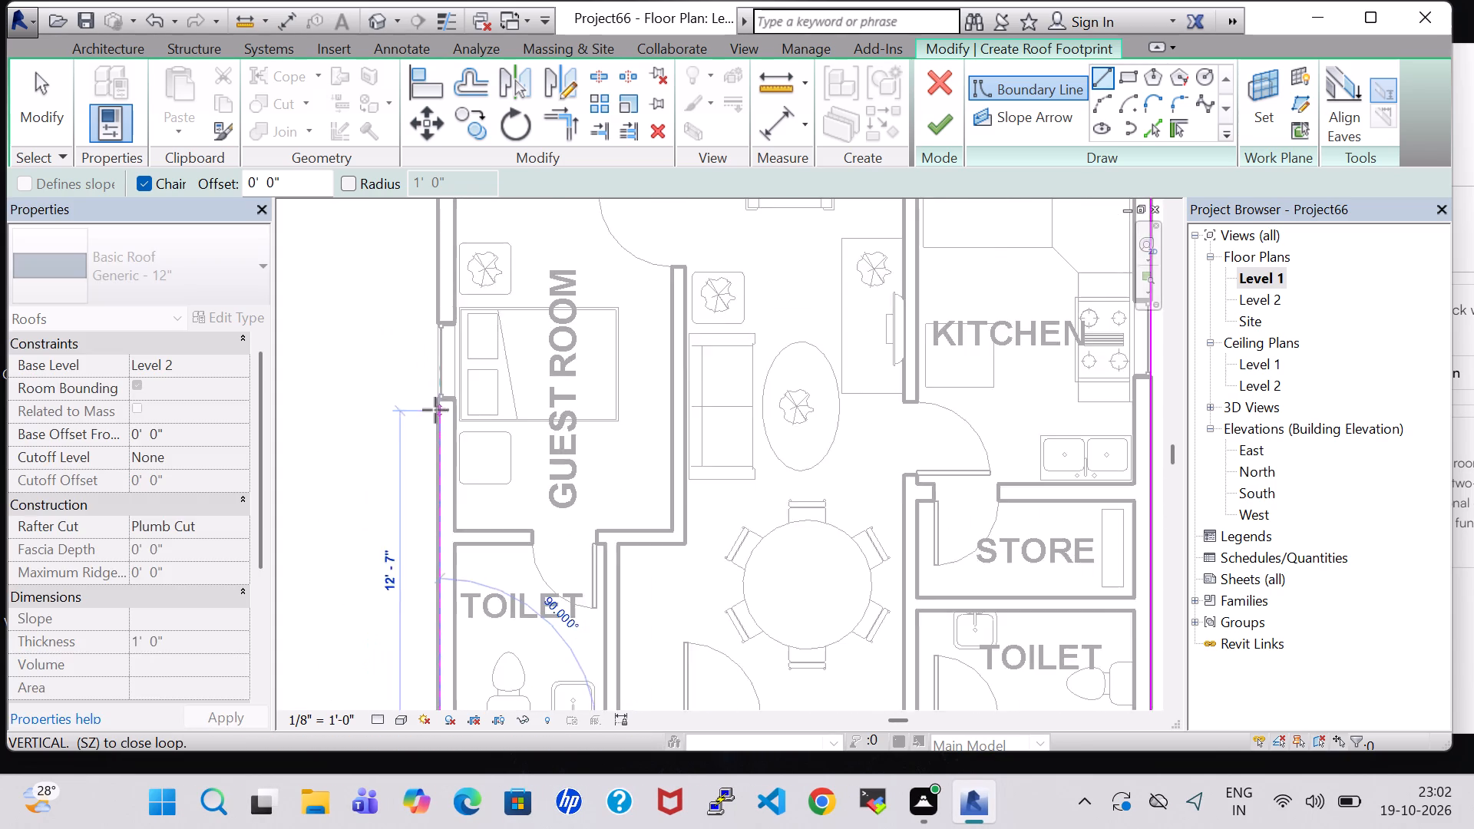
scroll(435, 410, "down", 1)
middle_click_drag(434, 293, 453, 471)
middle_click_drag(455, 500, 458, 648)
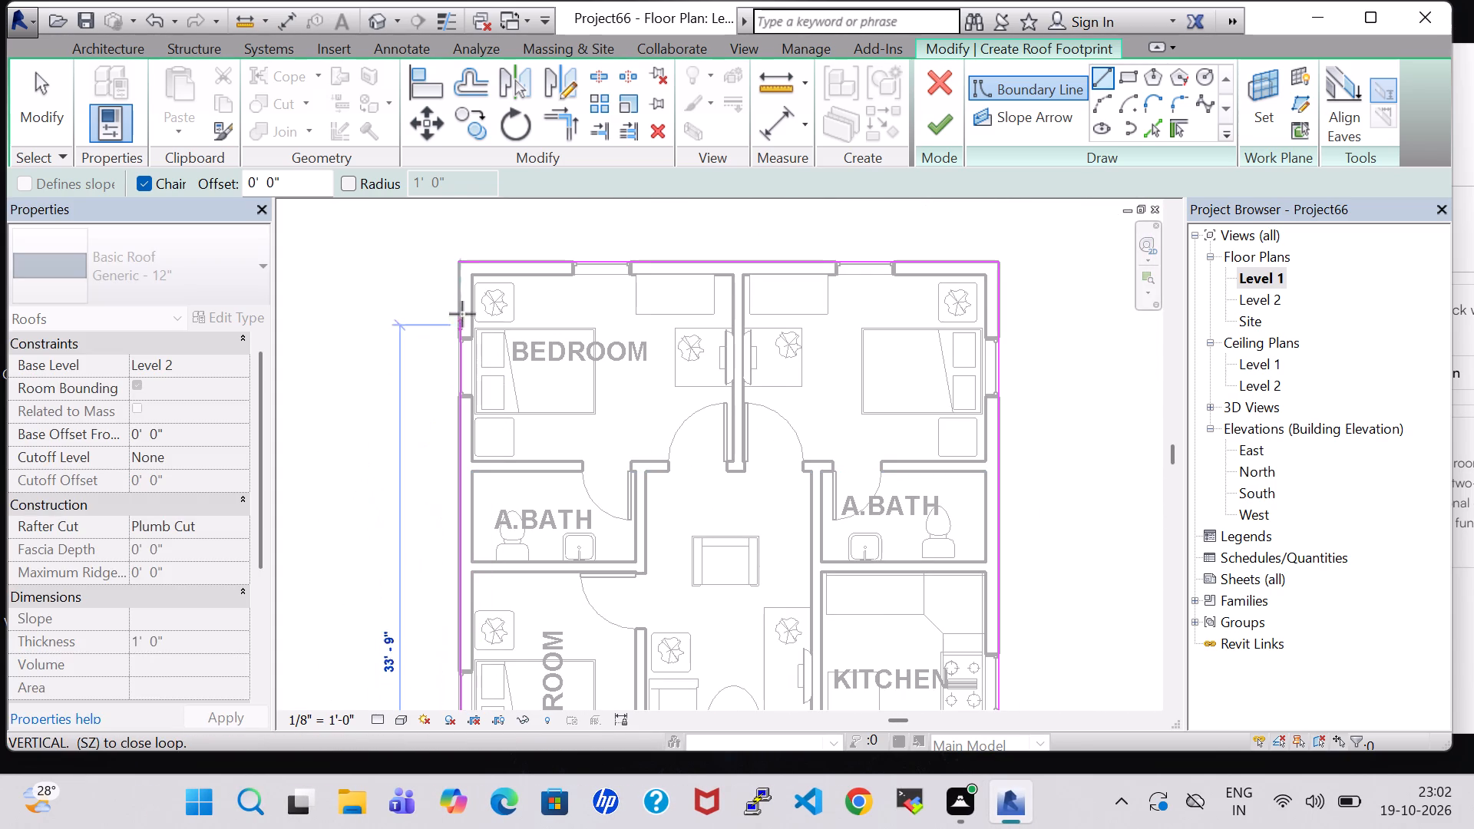
left_click(460, 261)
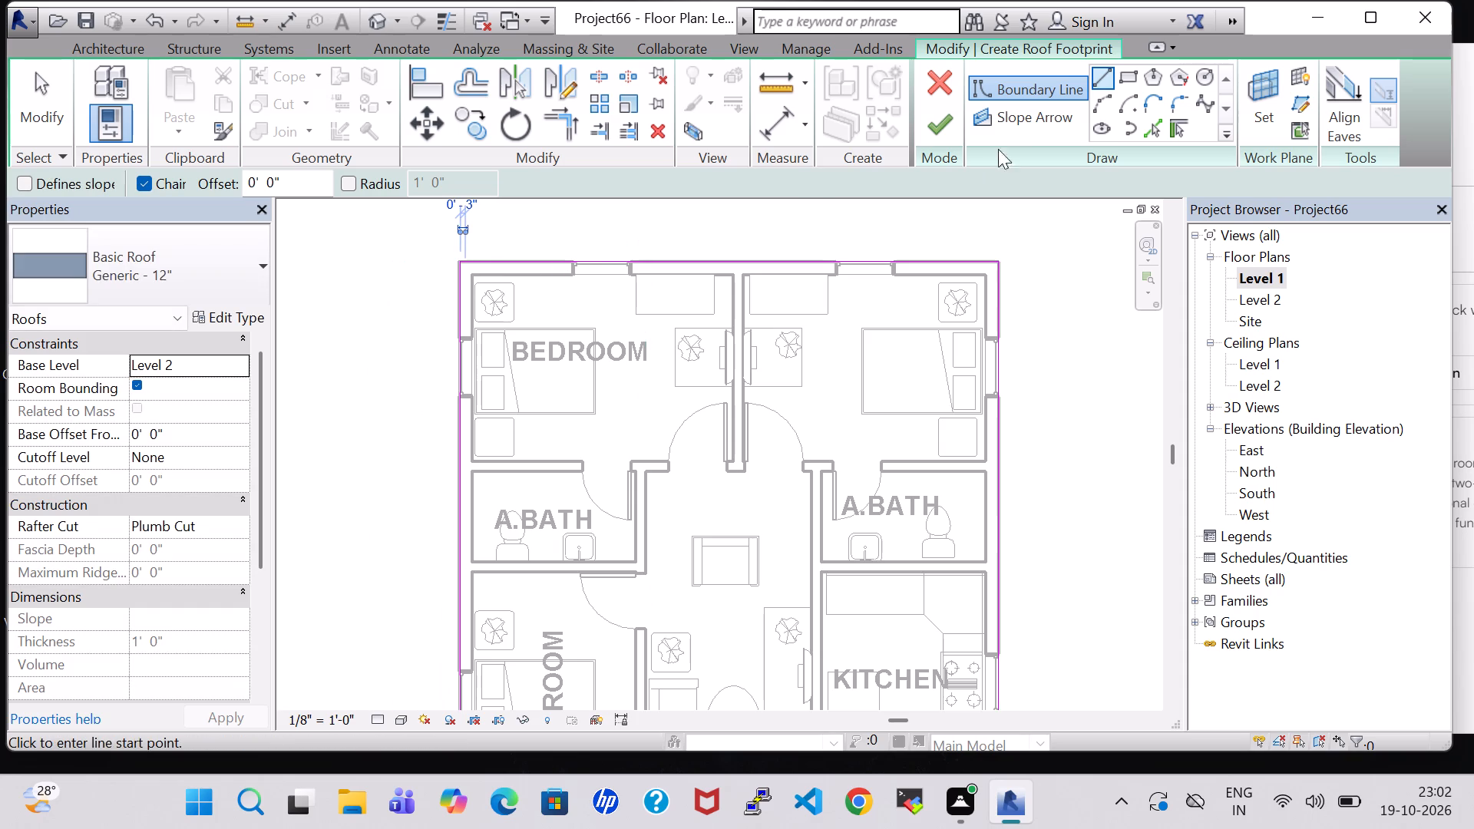
Finish the roof footprint and attach the highlighted walls to the roof.
left_click(930, 128)
left_click(805, 391)
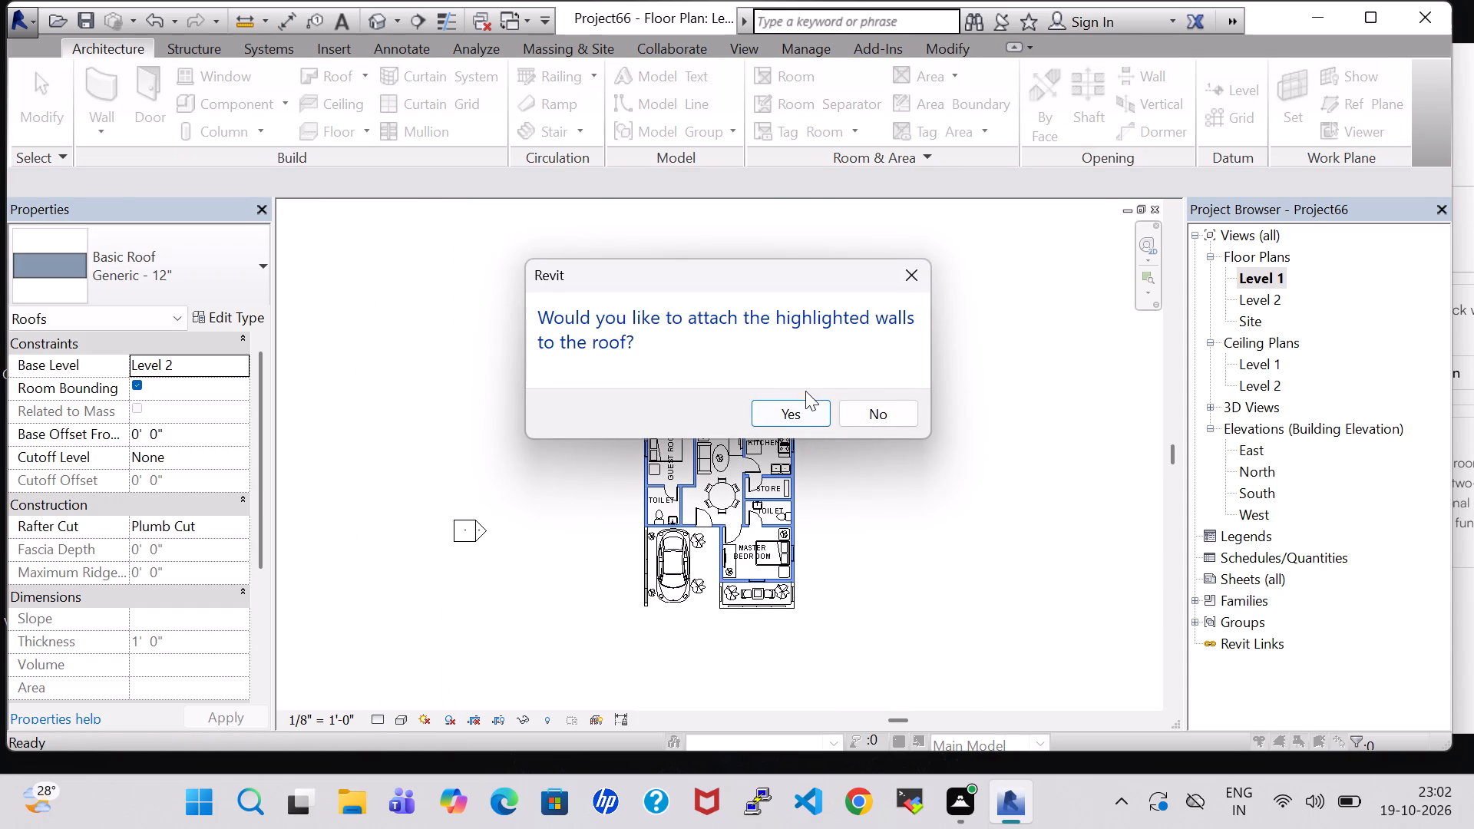
left_click(805, 414)
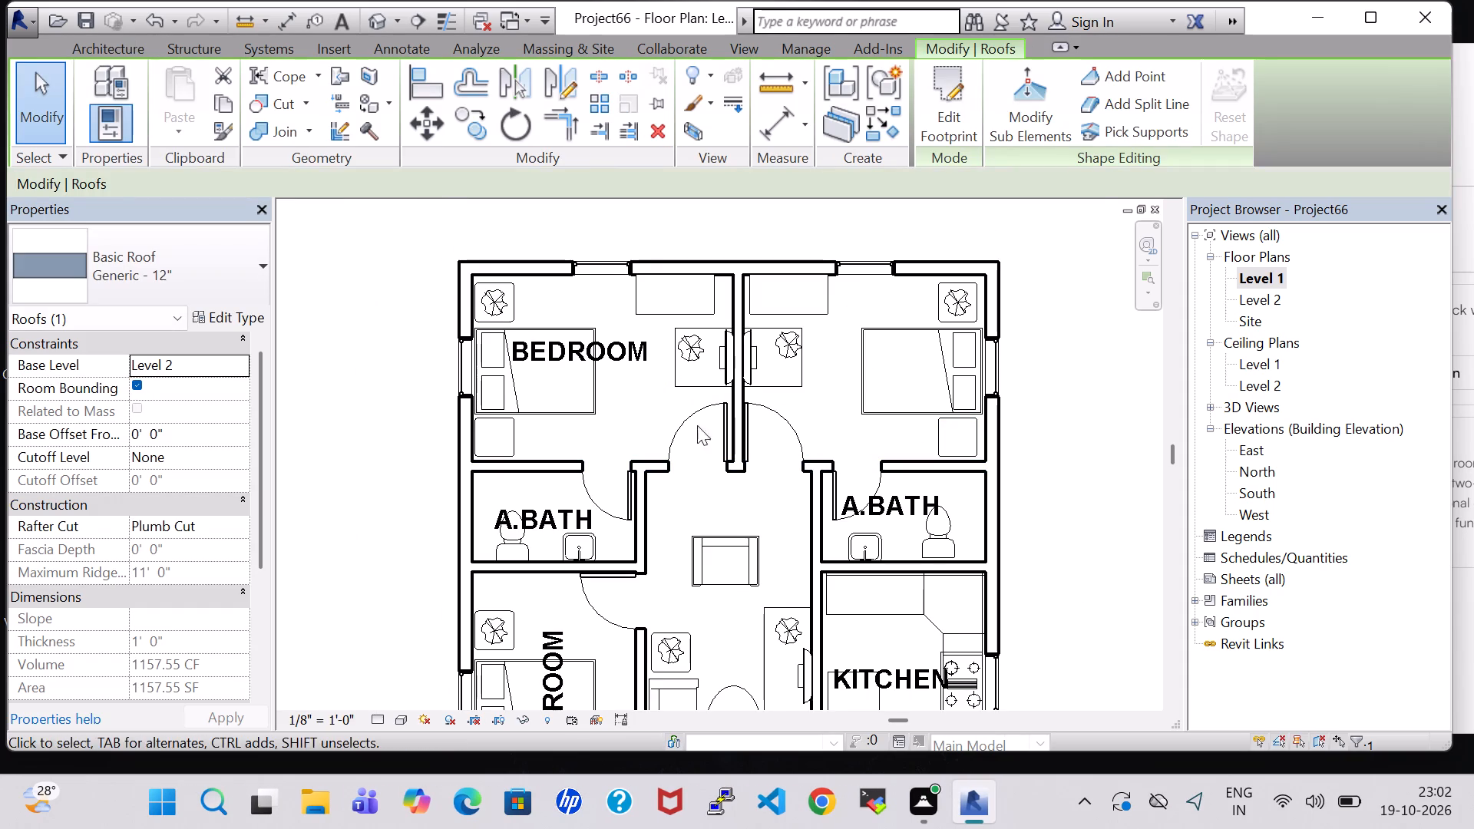
In the 3D view, set the structure layer material of the Generic - 12" roof type to Brick, Soldier Course.
left_click(370, 25)
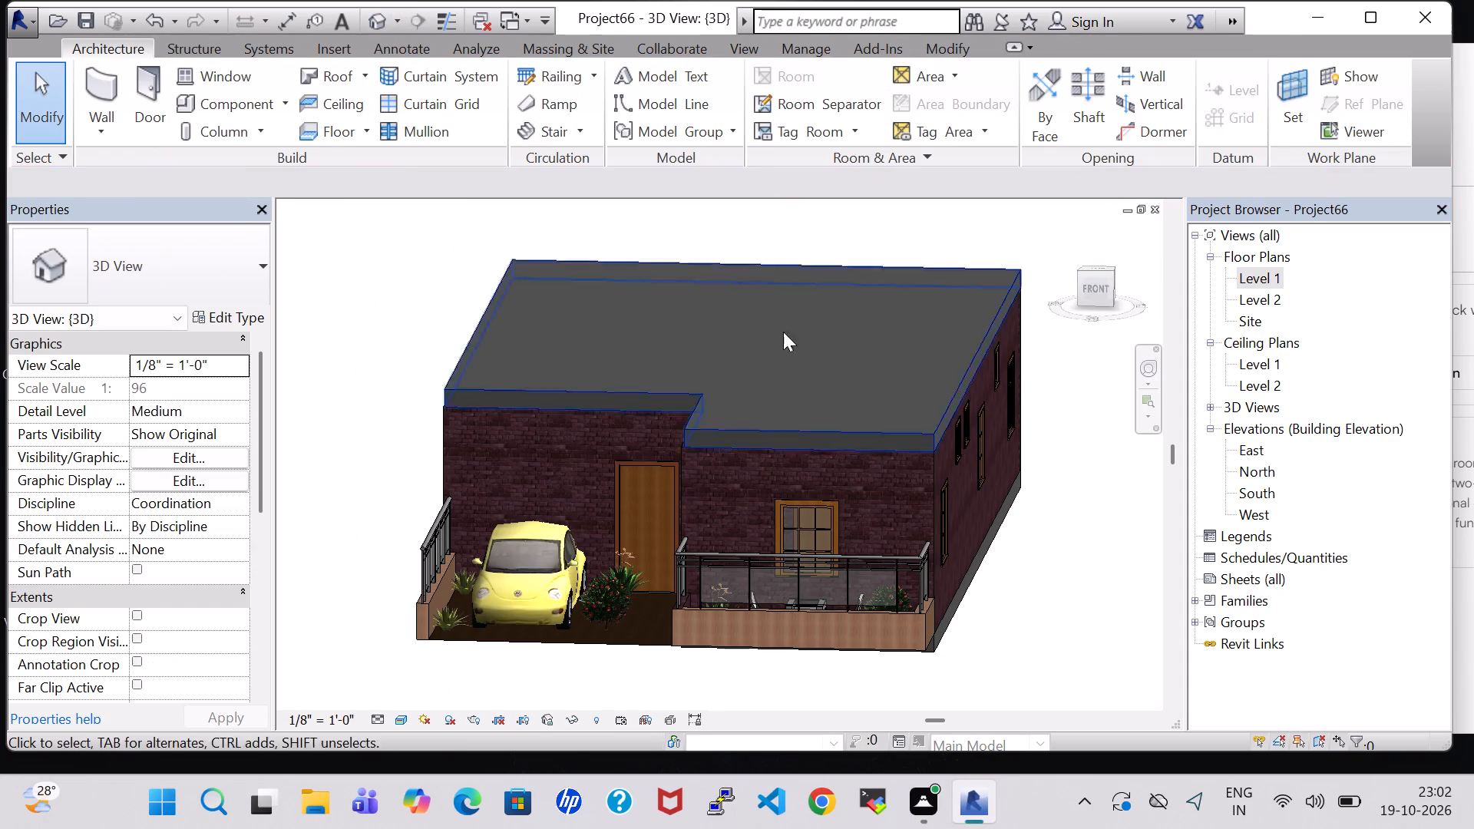
left_click(884, 438)
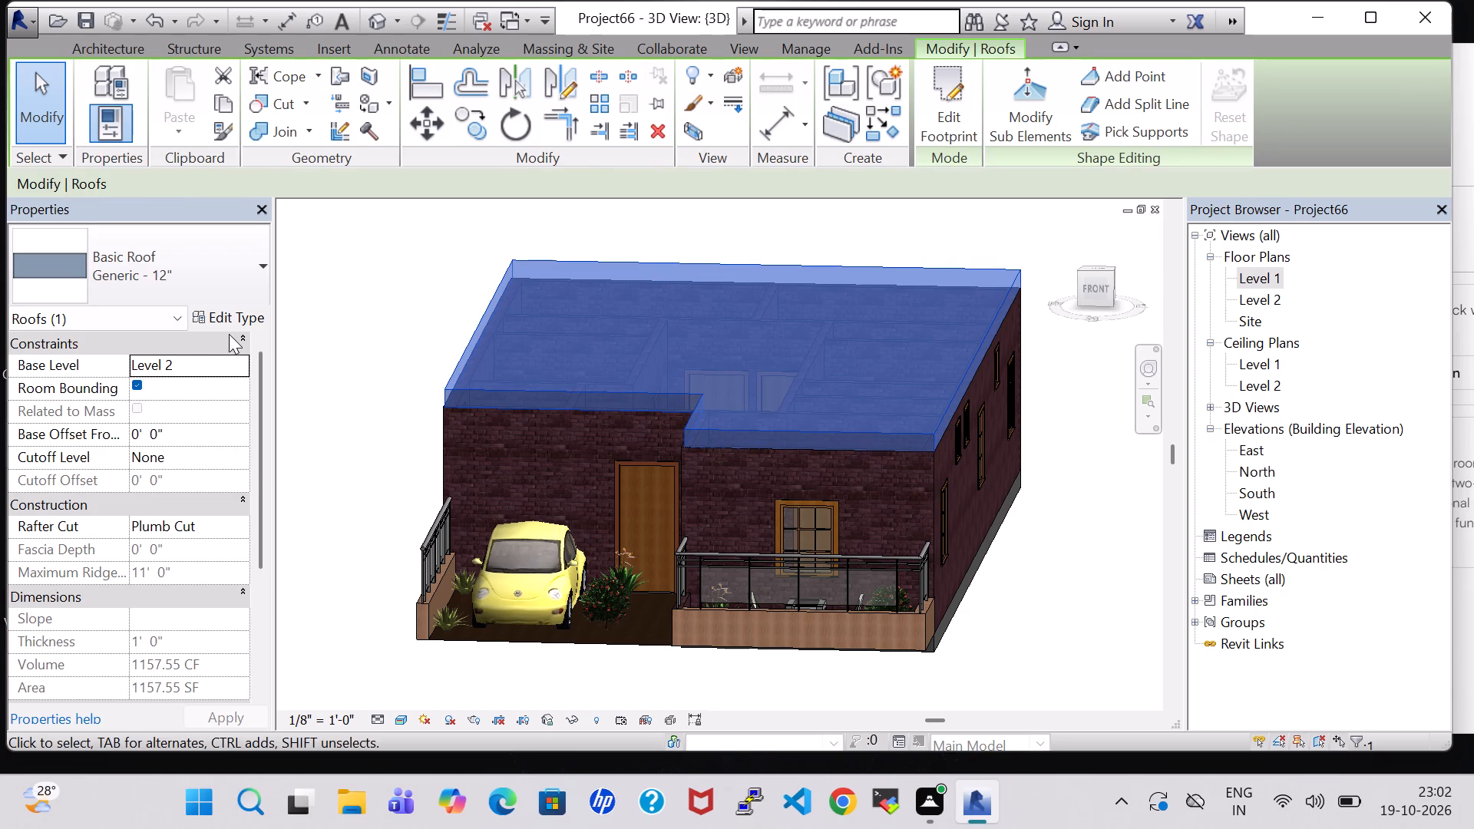
left_click(226, 317)
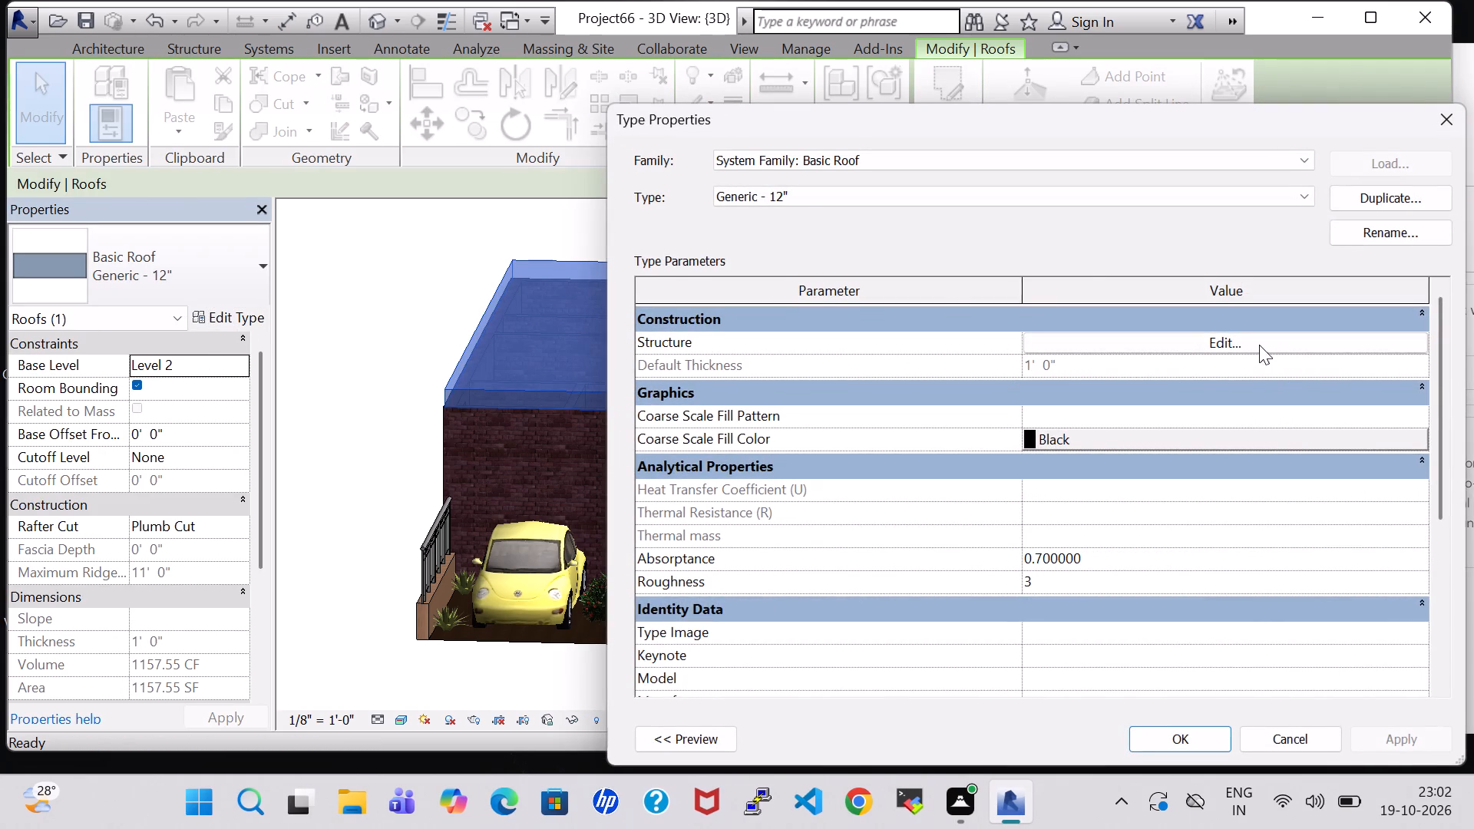
left_click(1259, 345)
left_click(1022, 337)
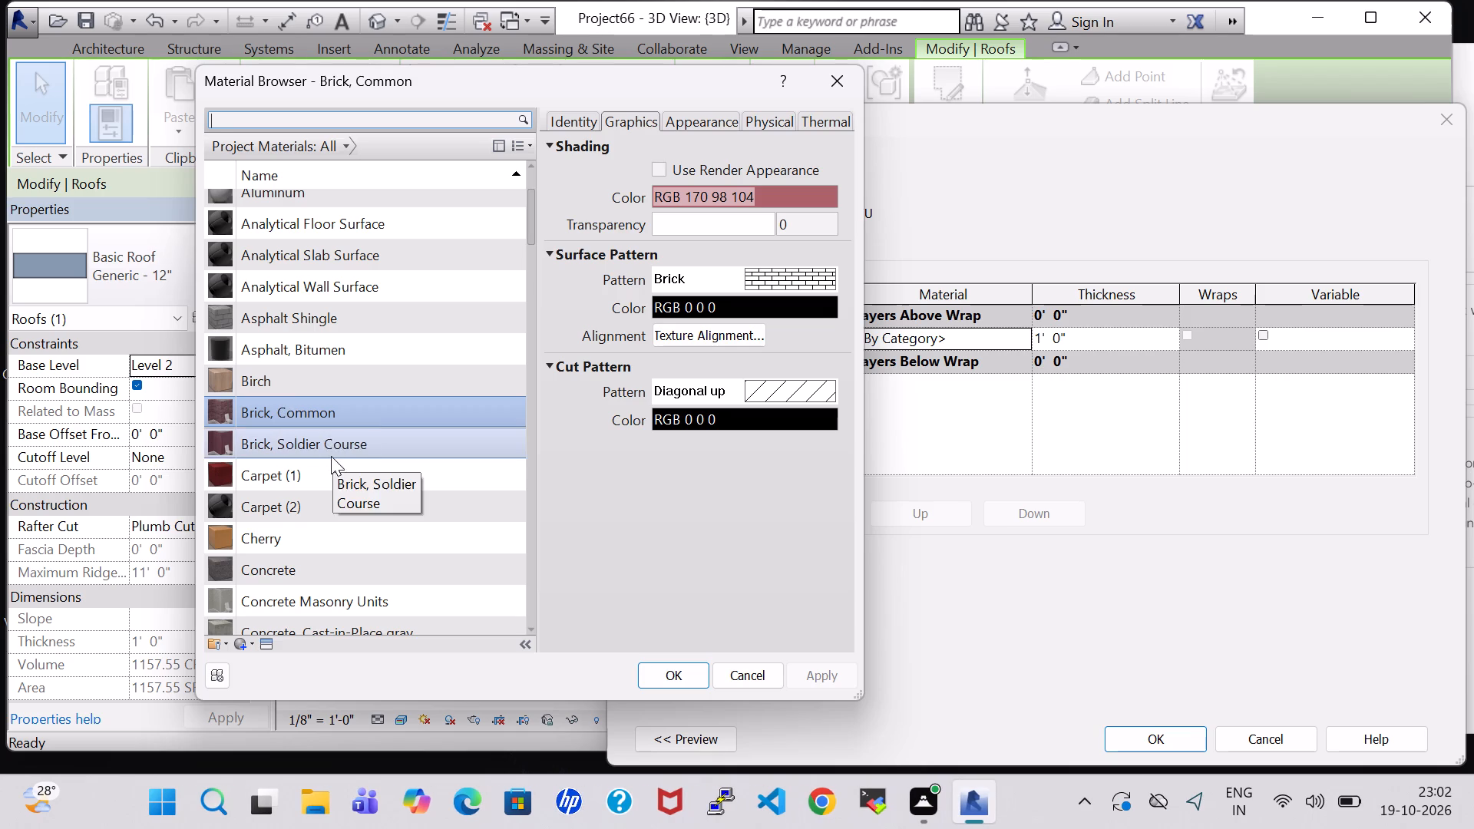
left_click(330, 437)
left_click(703, 679)
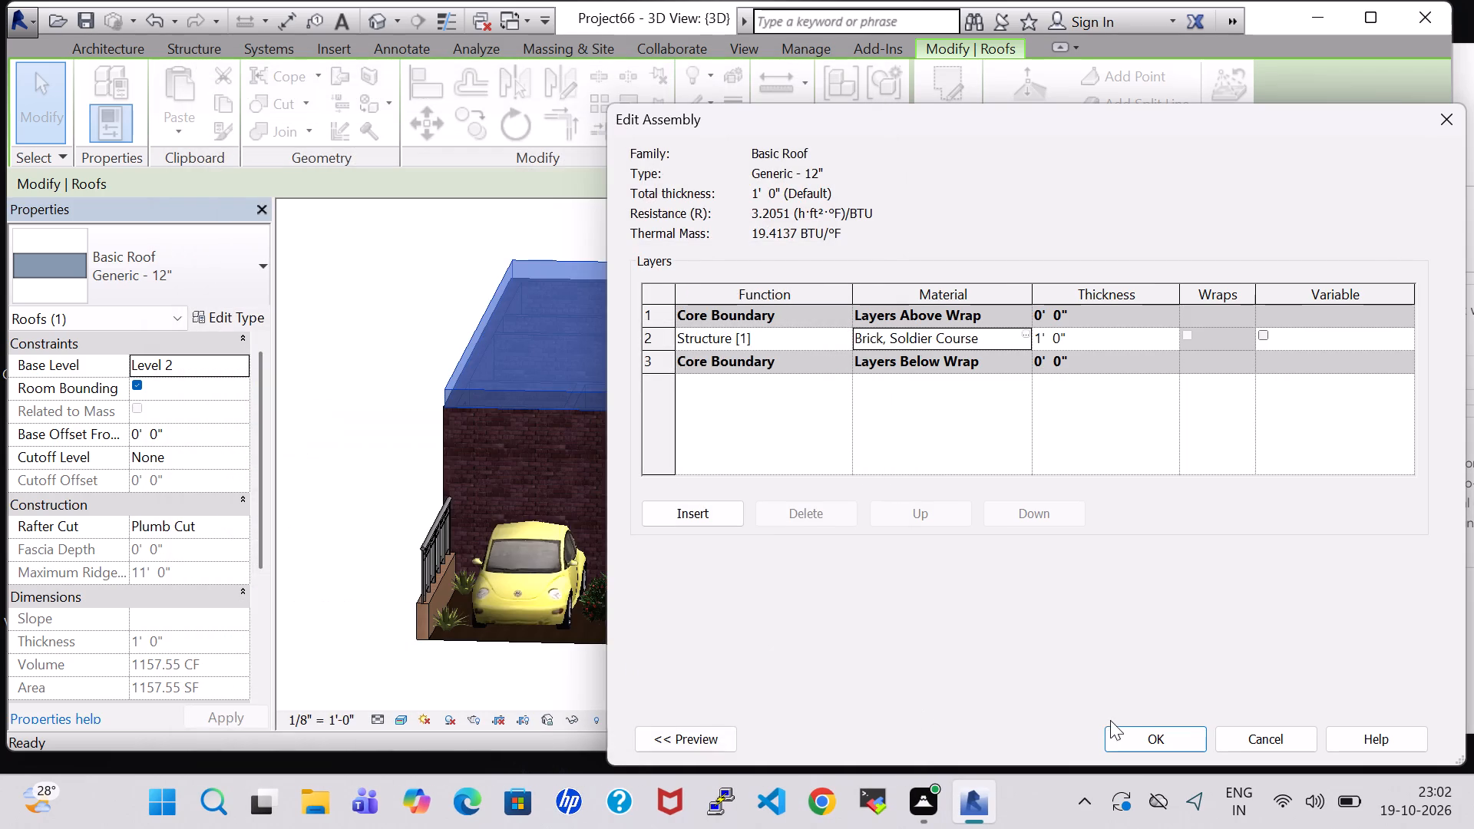
left_click(1143, 729)
left_click(1156, 733)
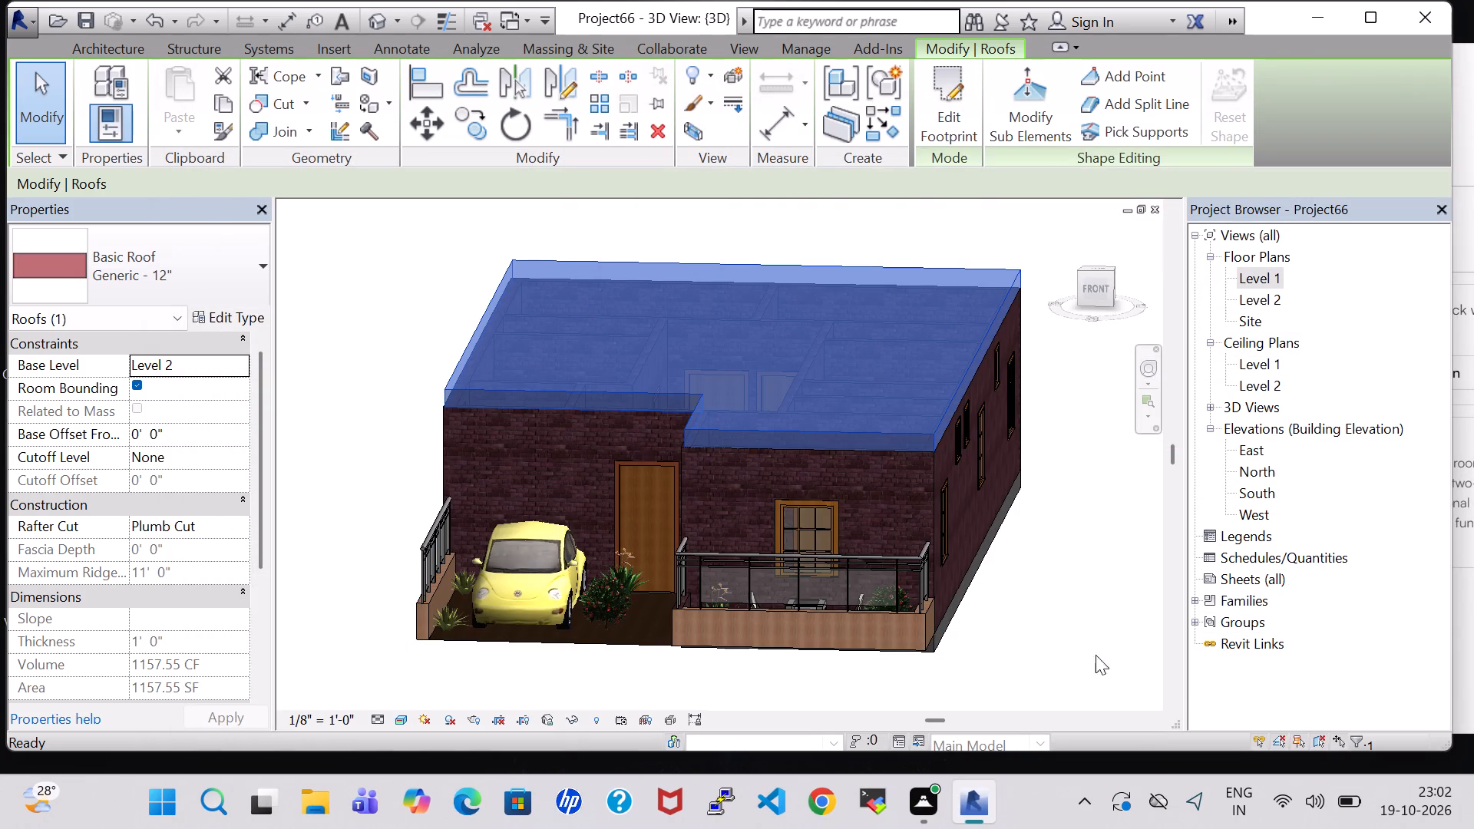
left_click(1092, 522)
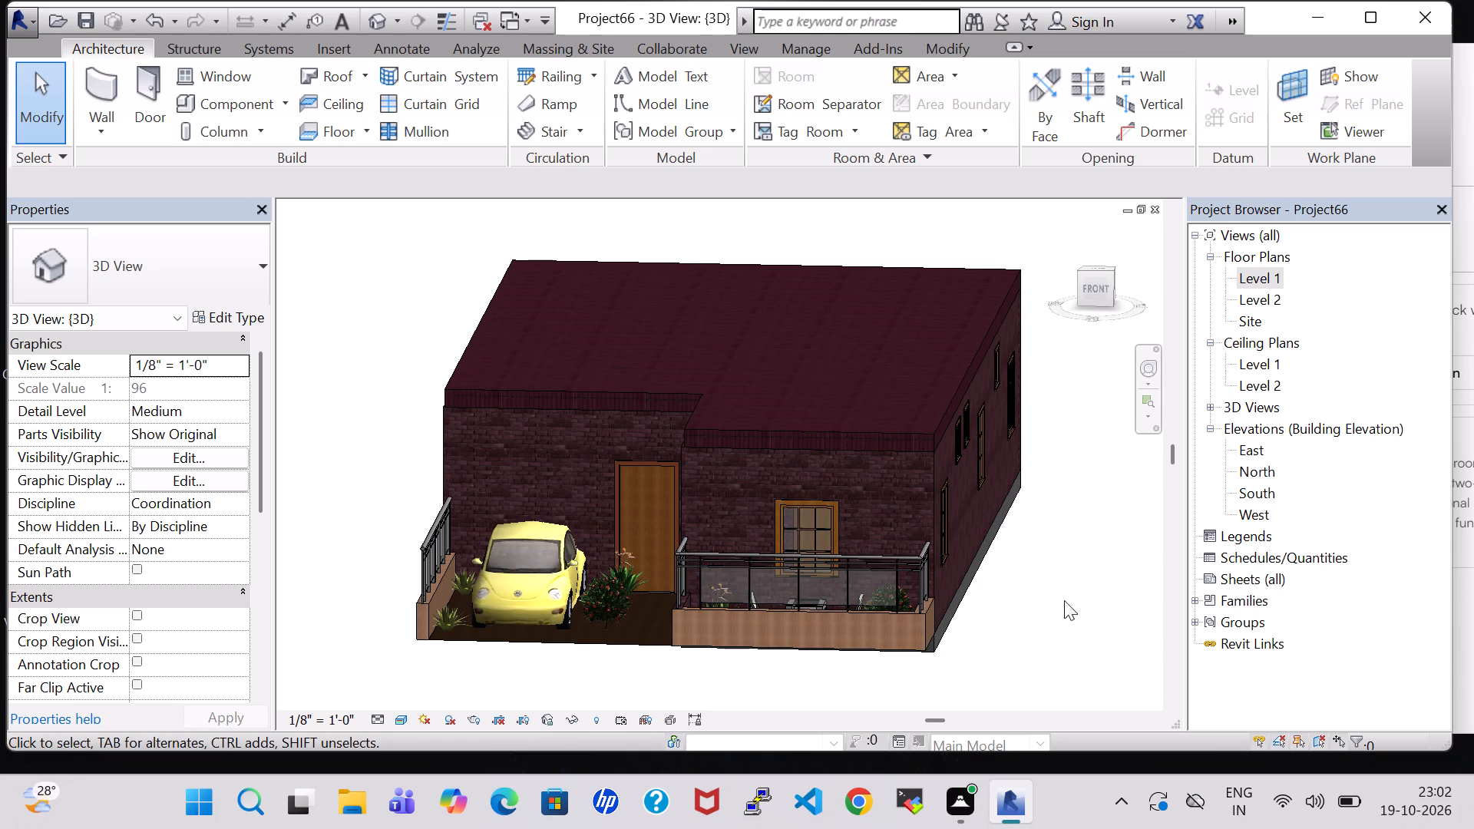
Nudge the Crane Lily plant in front of the entrance door west, closer to the car.
left_click(1155, 722)
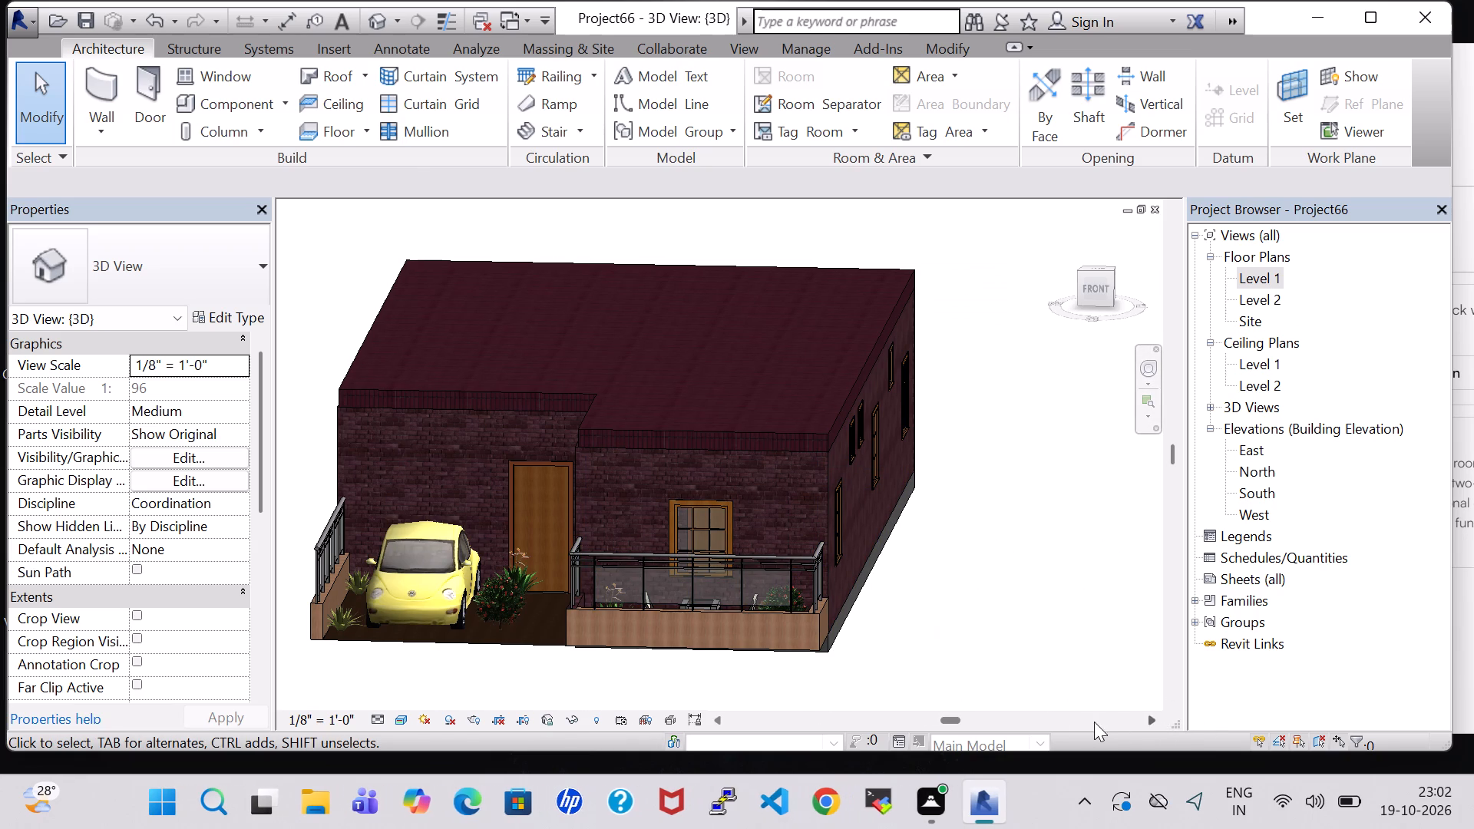
left_click(526, 573)
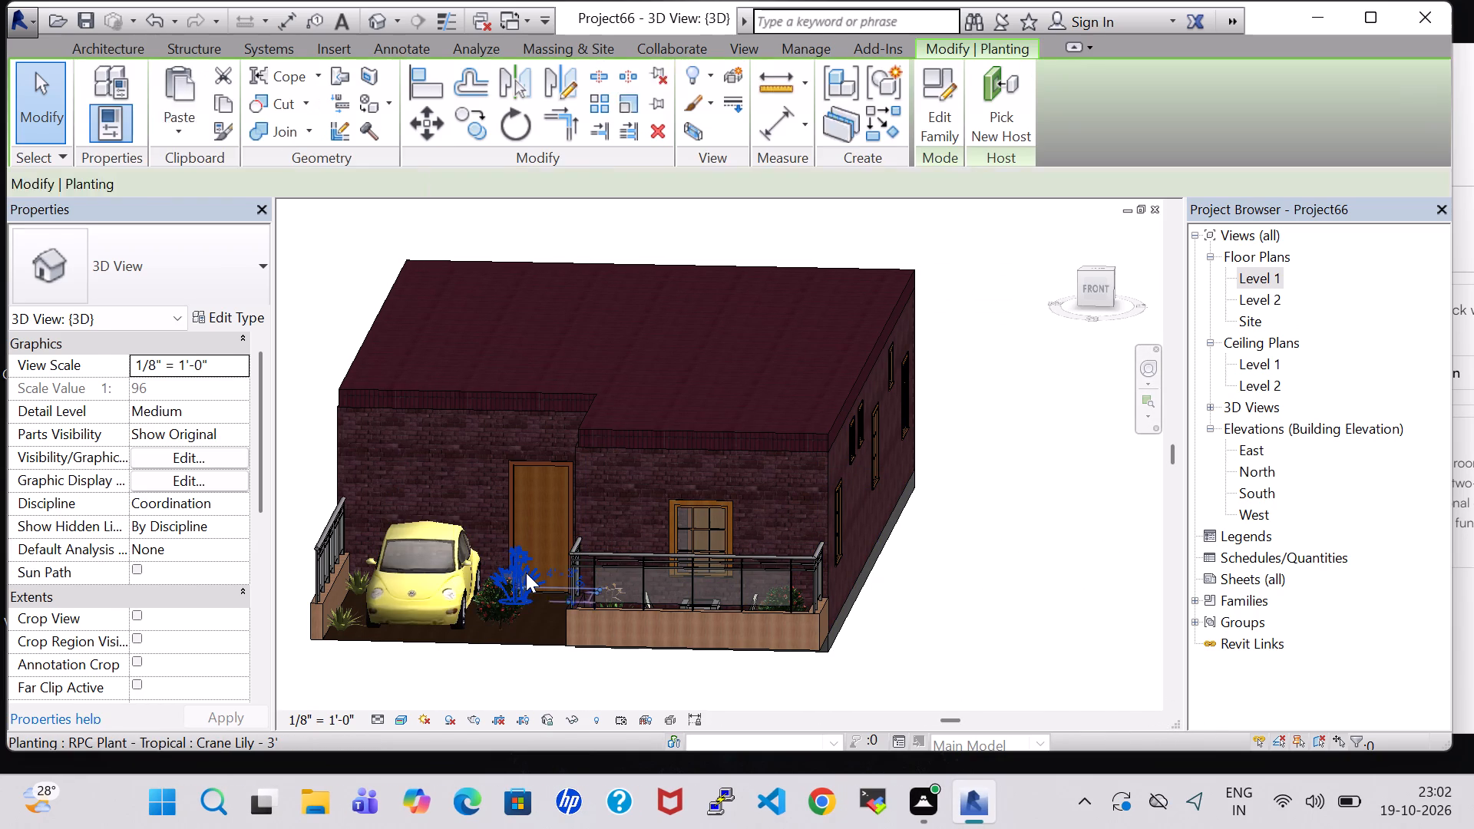
key("Left")
key("Left")
key("Left")
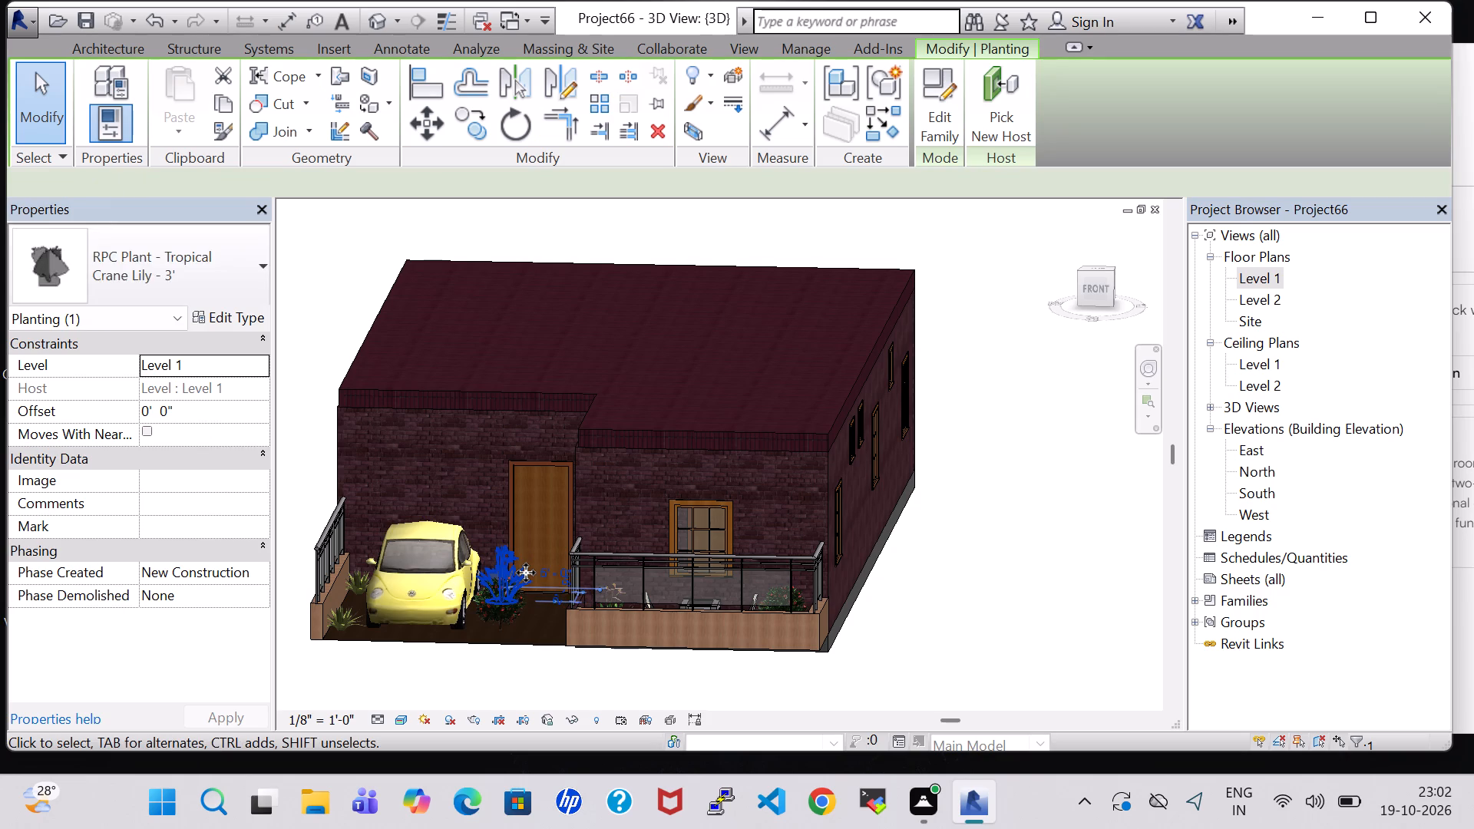
key("Left")
key("Left")
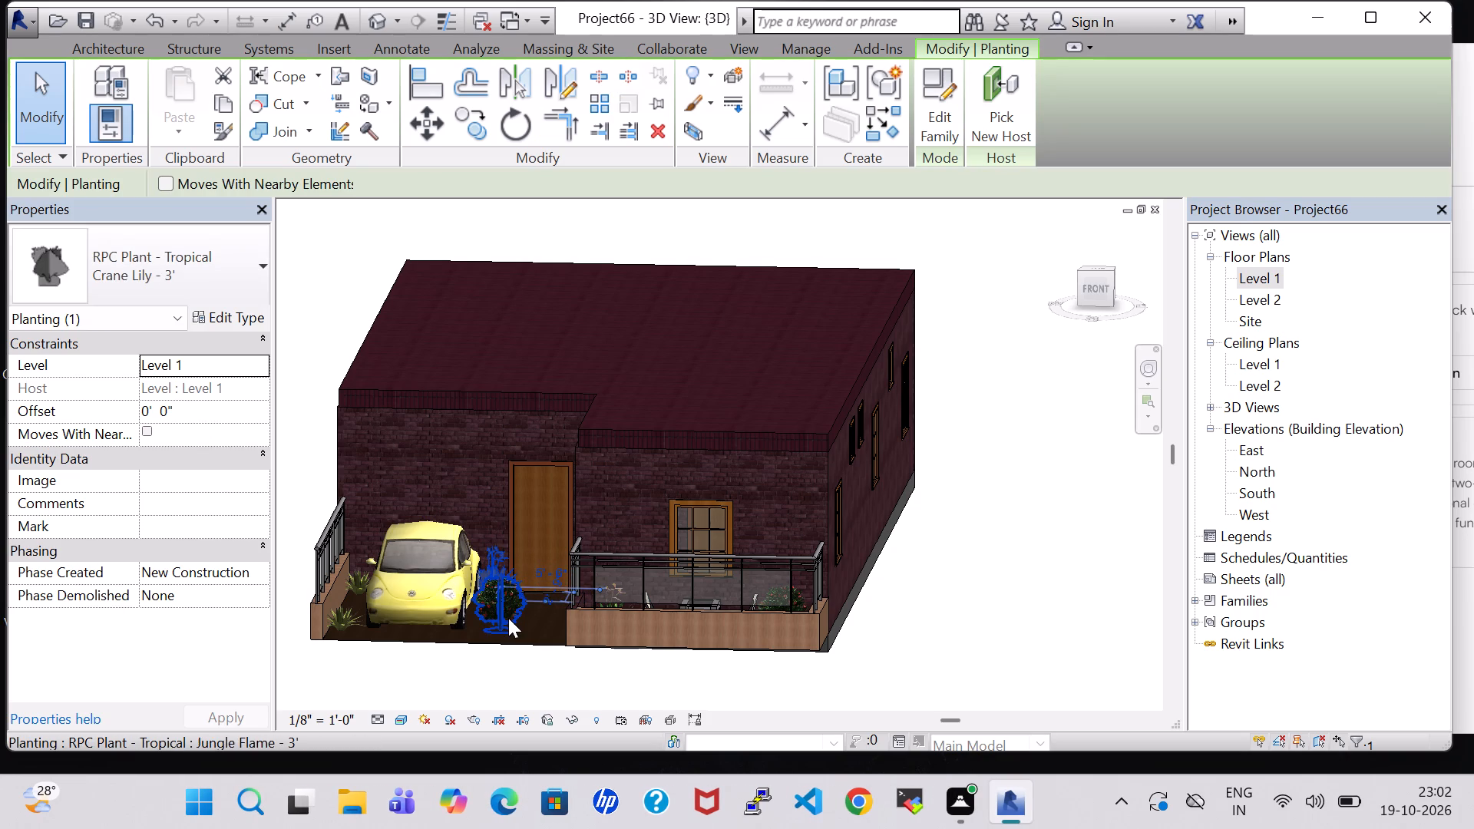
Nudge the Jungle Flame plant beside the car slightly forward and west, closer to the car.
left_click(508, 621)
key("Down")
key("Down")
key("Down")
key("Down")
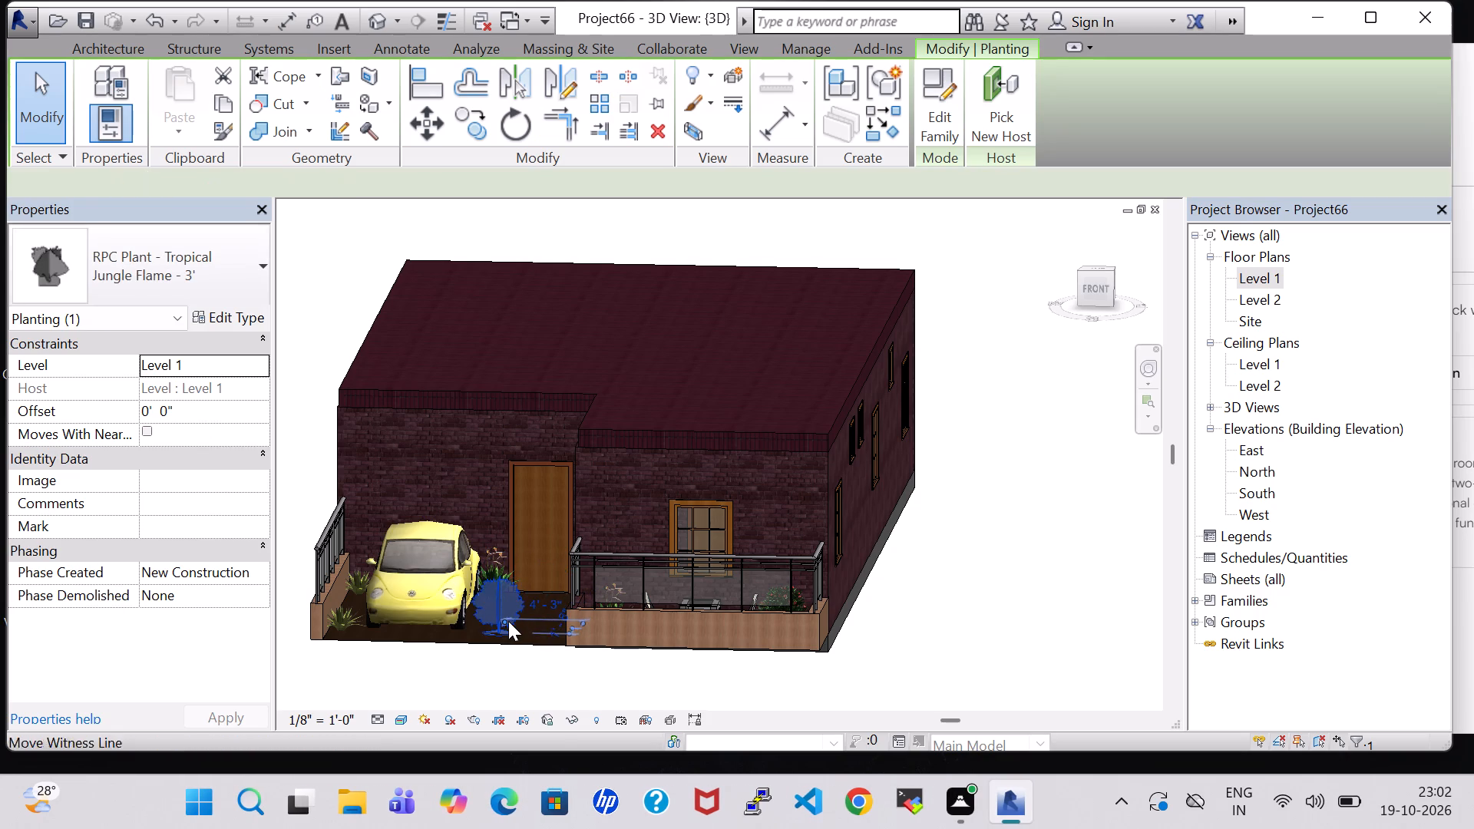
key("Left")
key("Left")
left_click(1021, 609)
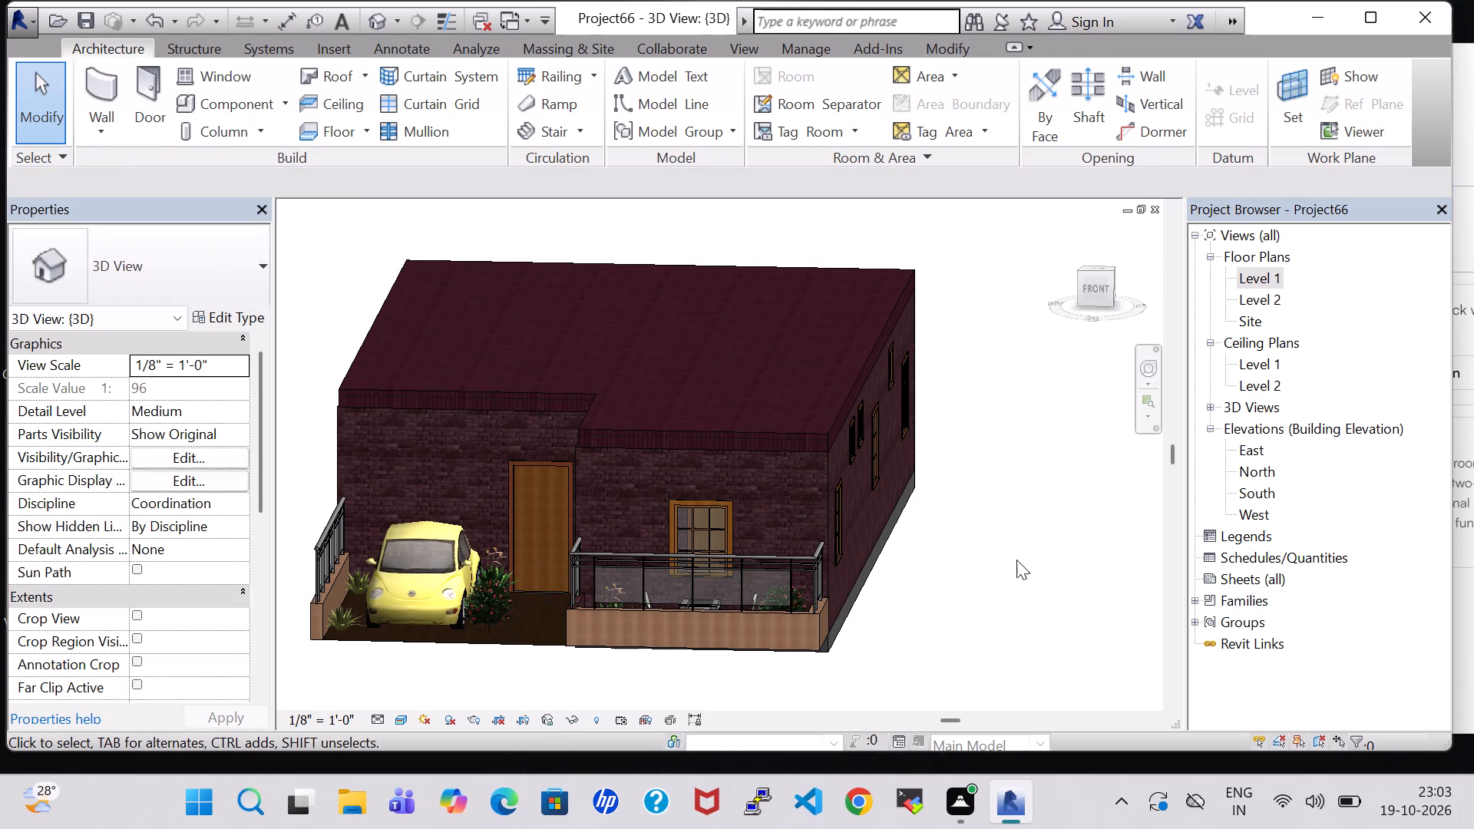
Inspect the brick roof from above in the 3D view and return to the Level 1 floor plan.
middle_click_drag(1051, 345, 1054, 433, "shift")
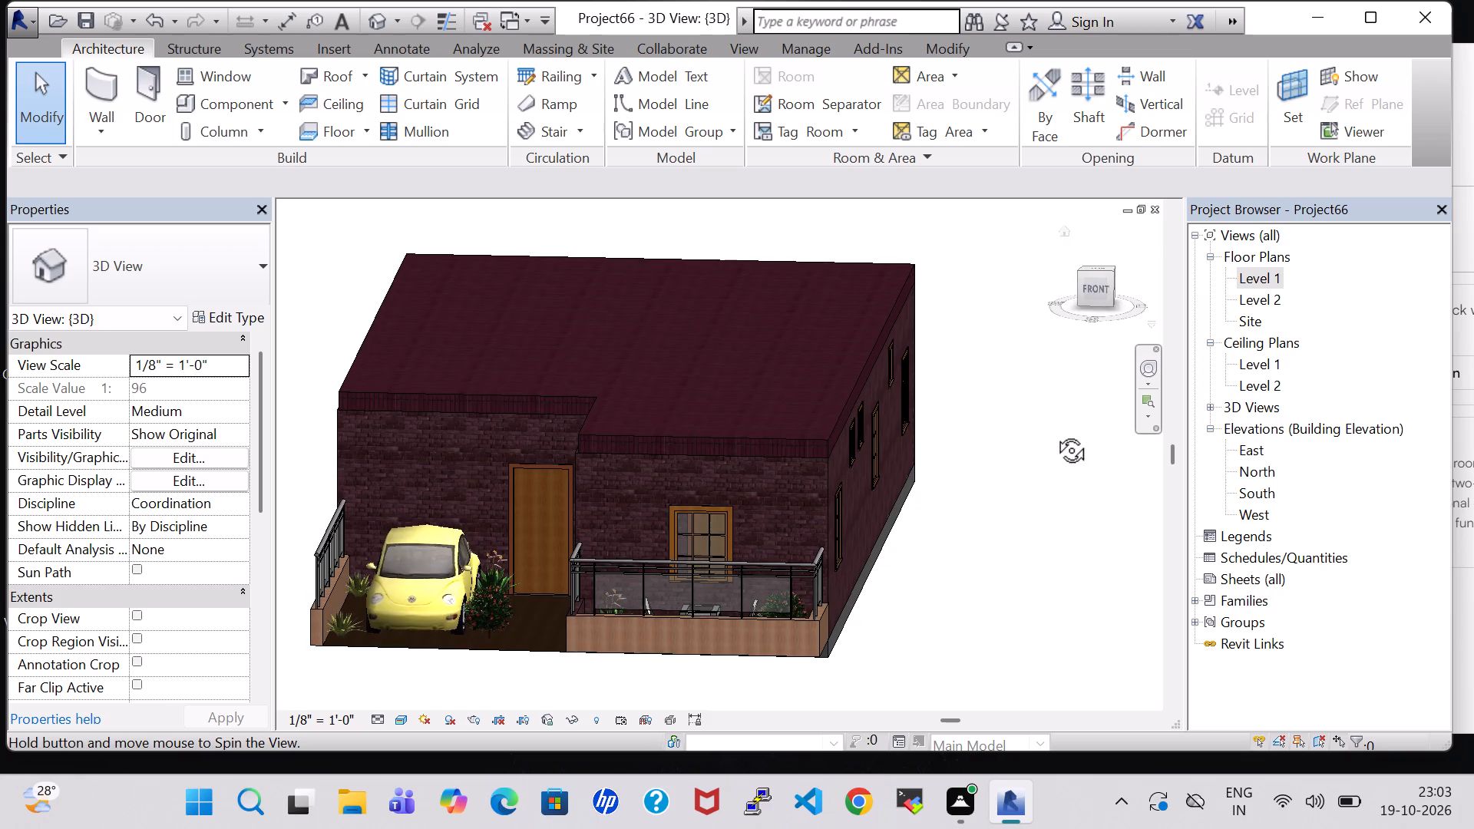
middle_click_drag(1054, 433, 1054, 444, "shift")
middle_click(1054, 444, "shift")
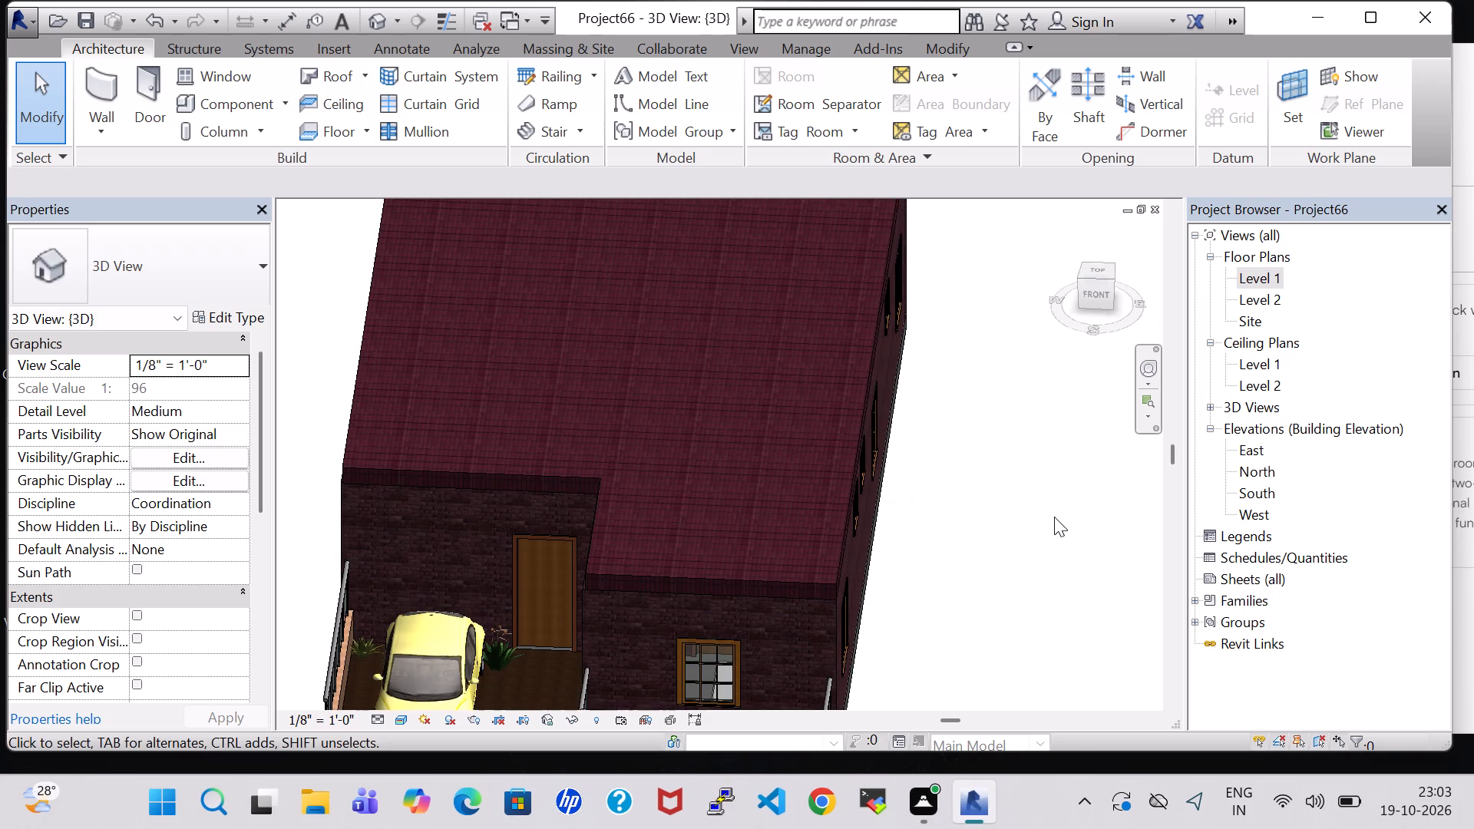
double_click(1254, 278)
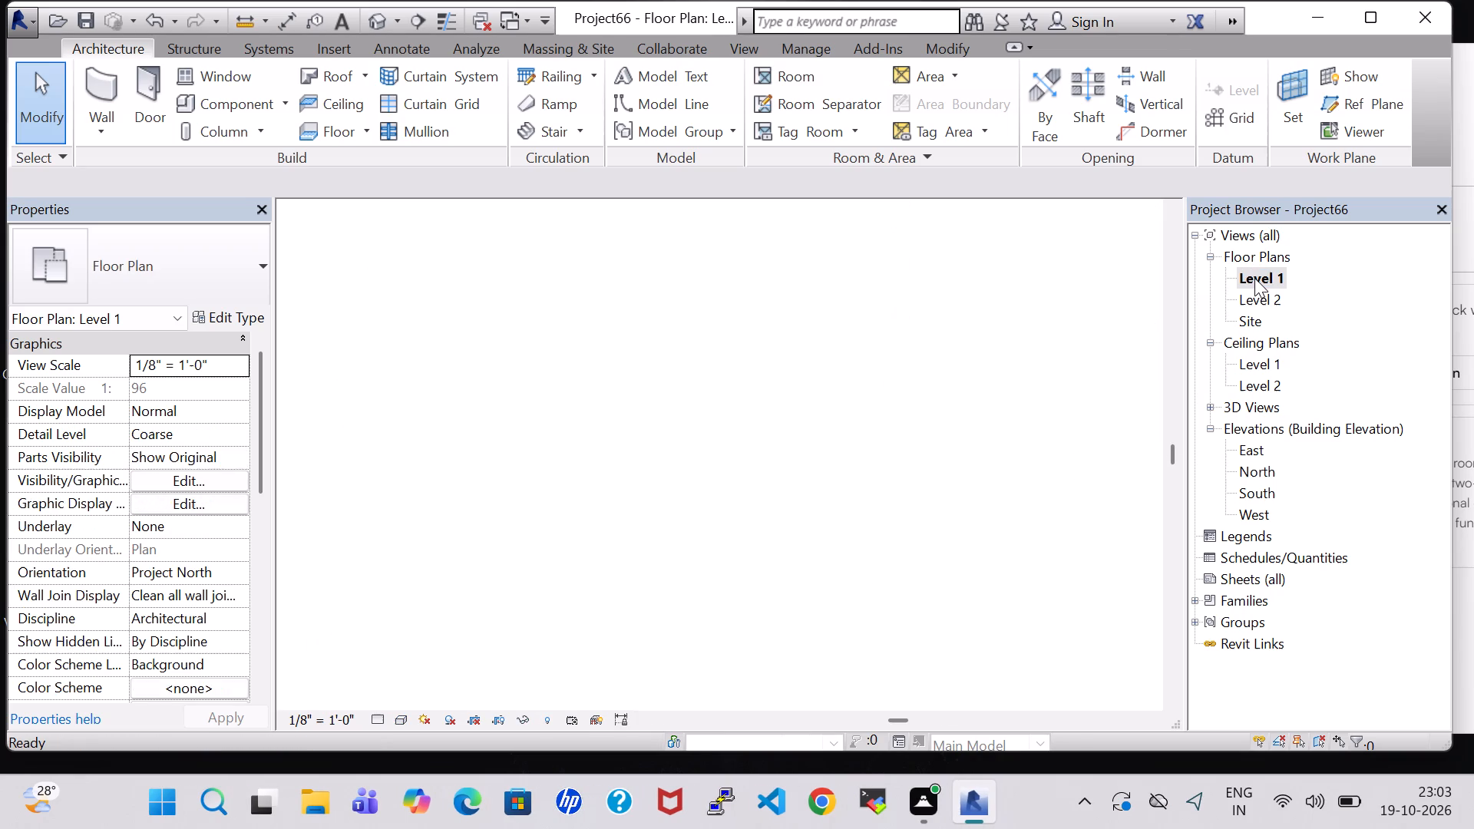
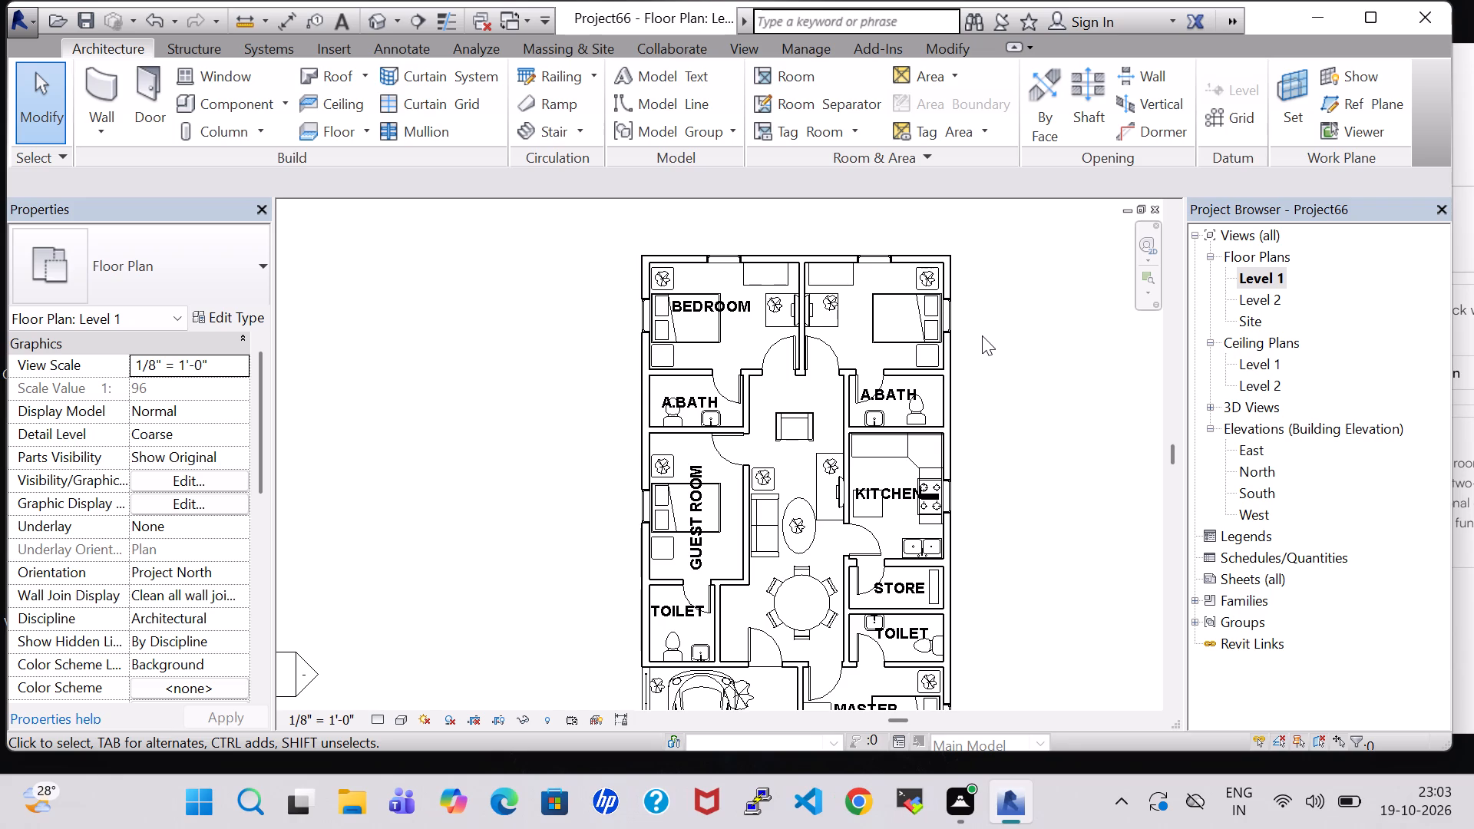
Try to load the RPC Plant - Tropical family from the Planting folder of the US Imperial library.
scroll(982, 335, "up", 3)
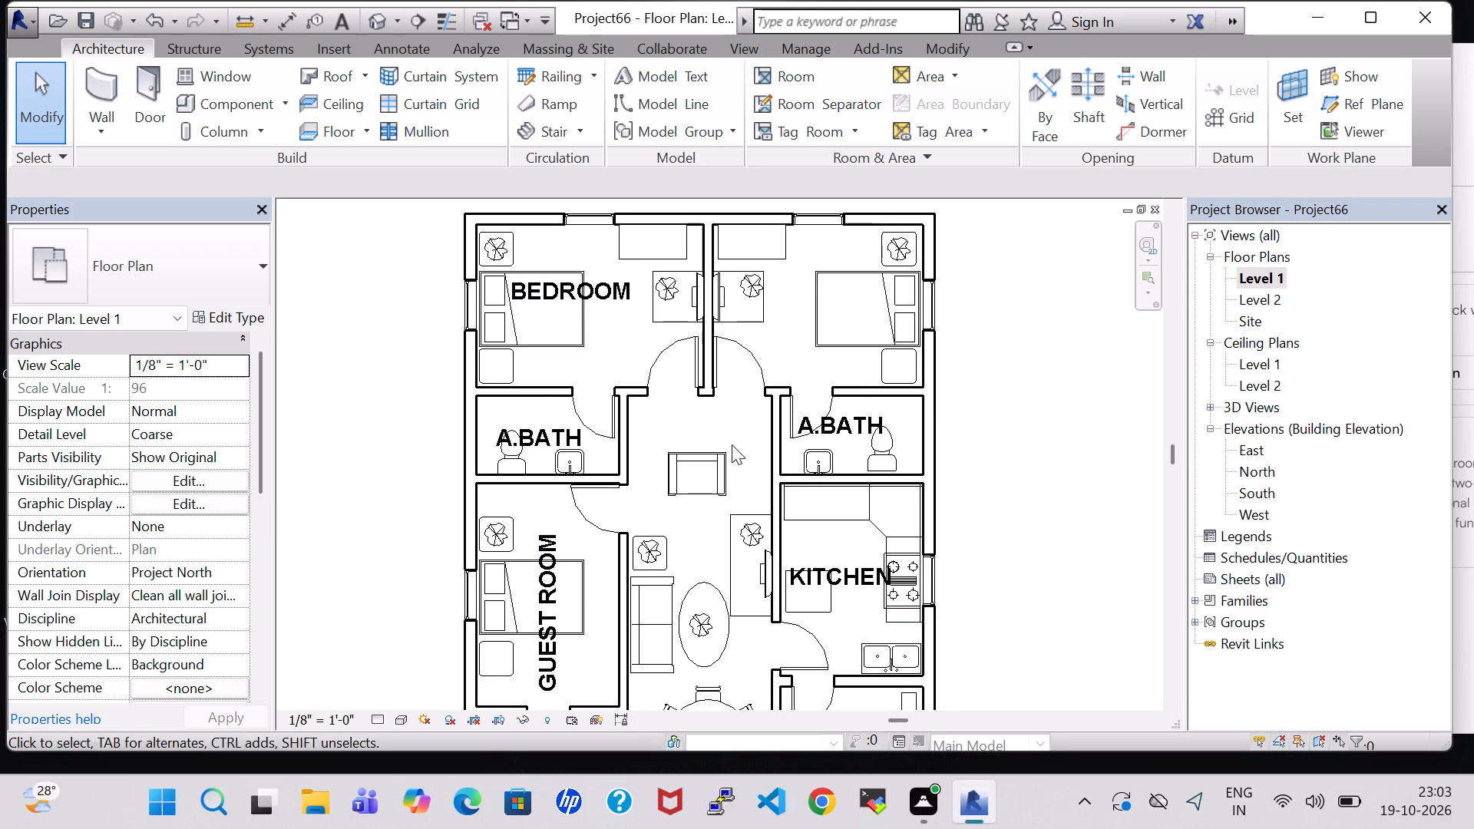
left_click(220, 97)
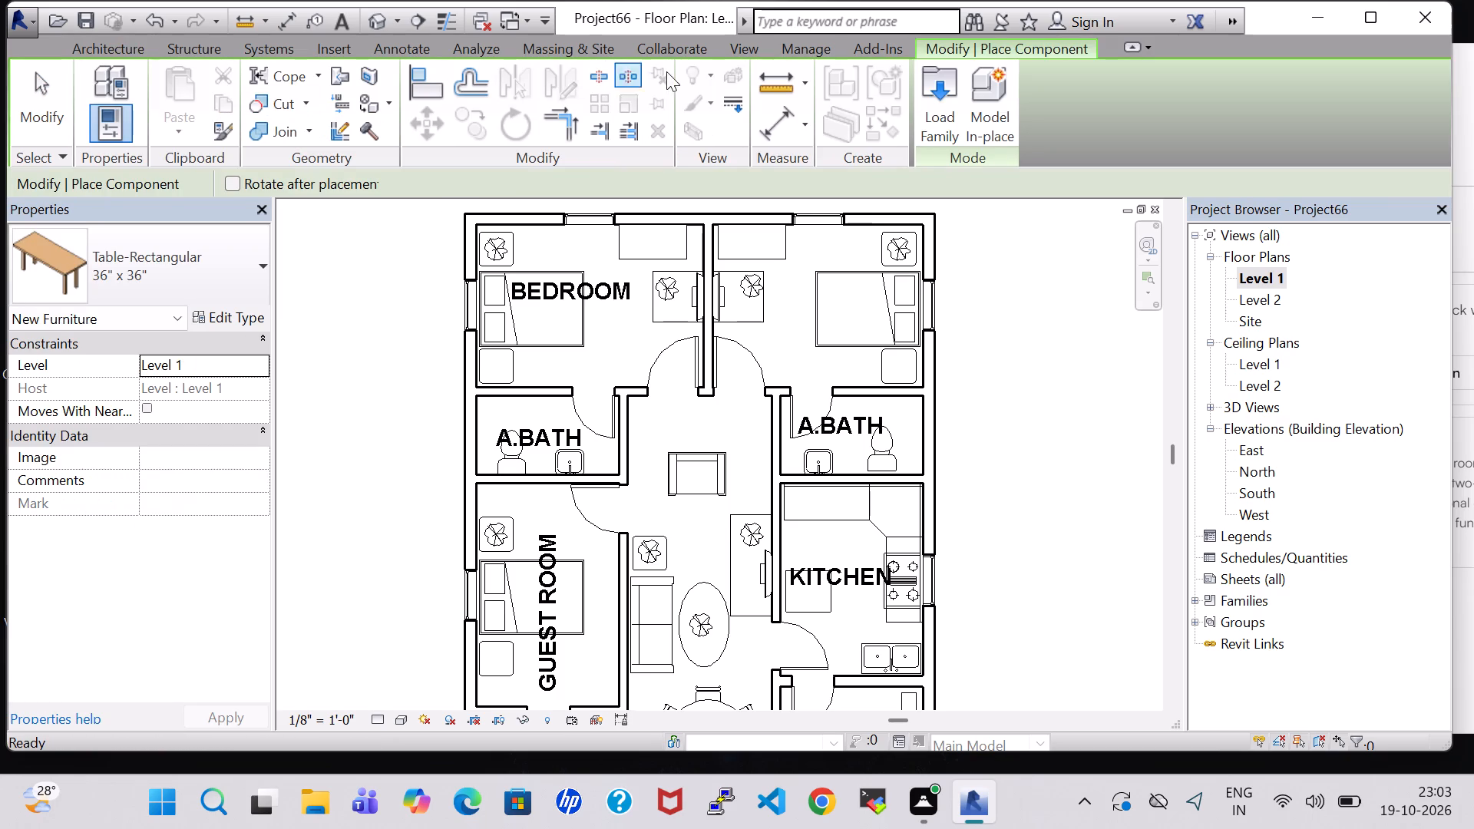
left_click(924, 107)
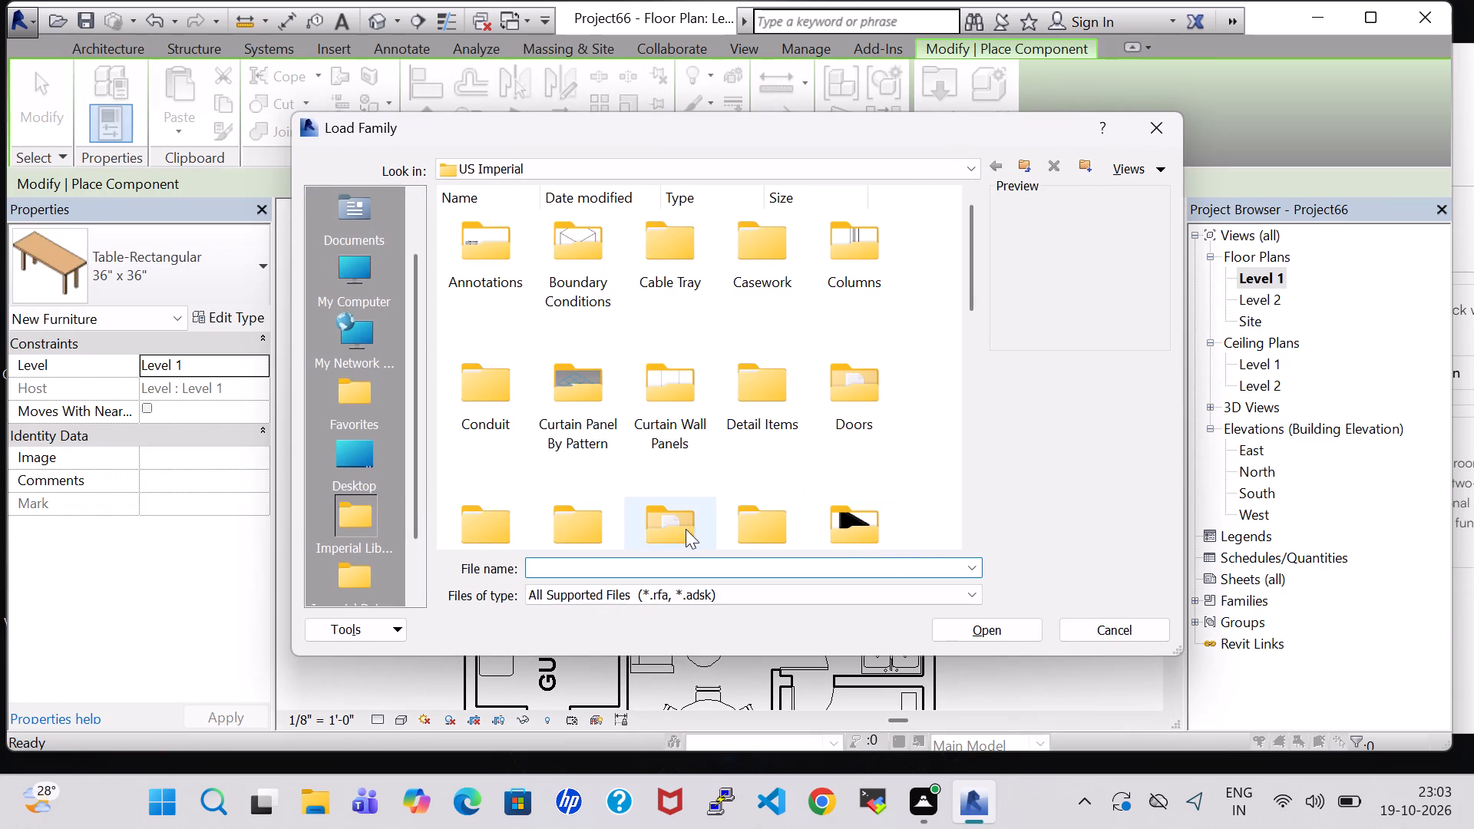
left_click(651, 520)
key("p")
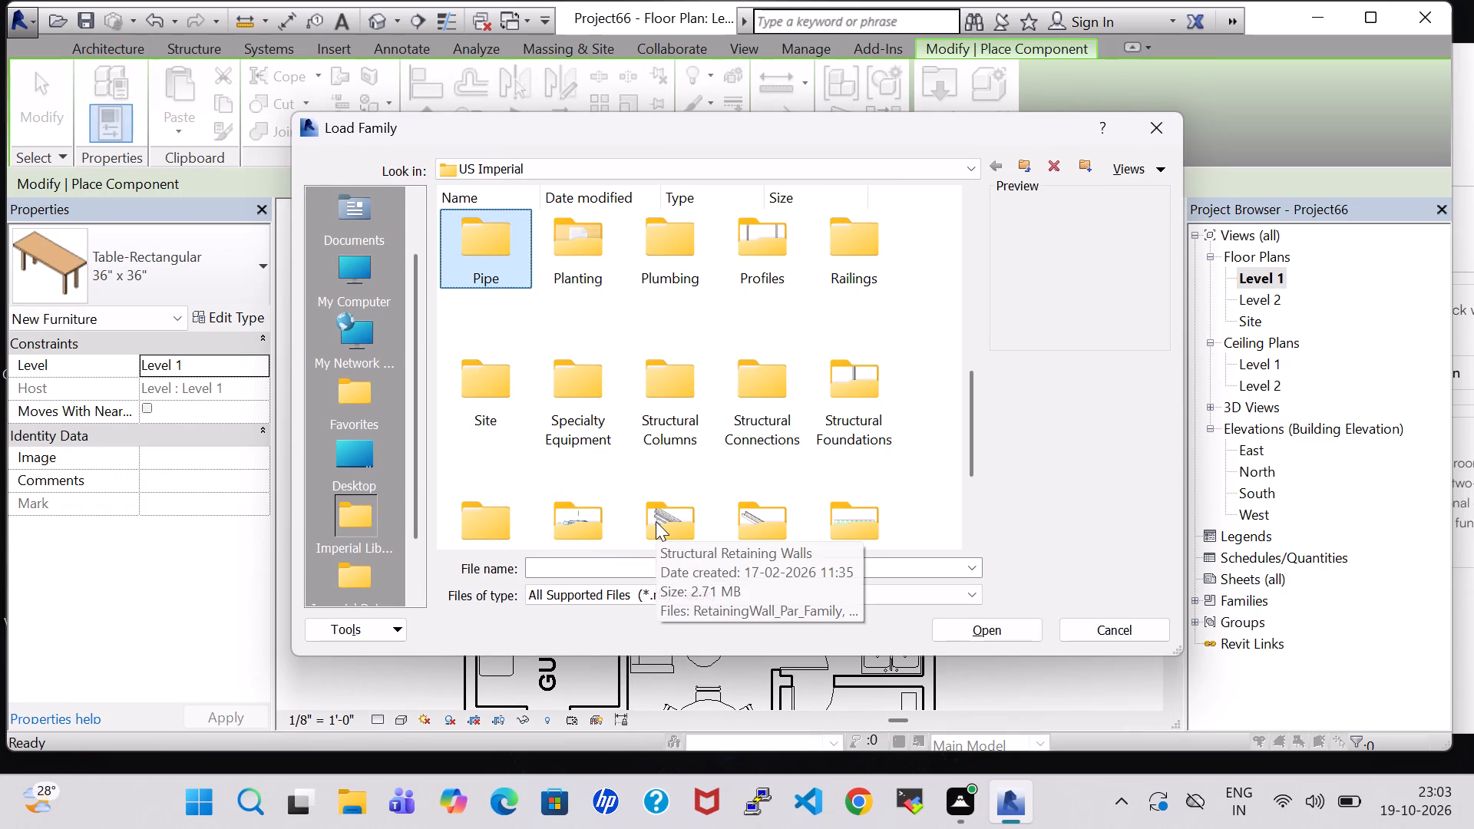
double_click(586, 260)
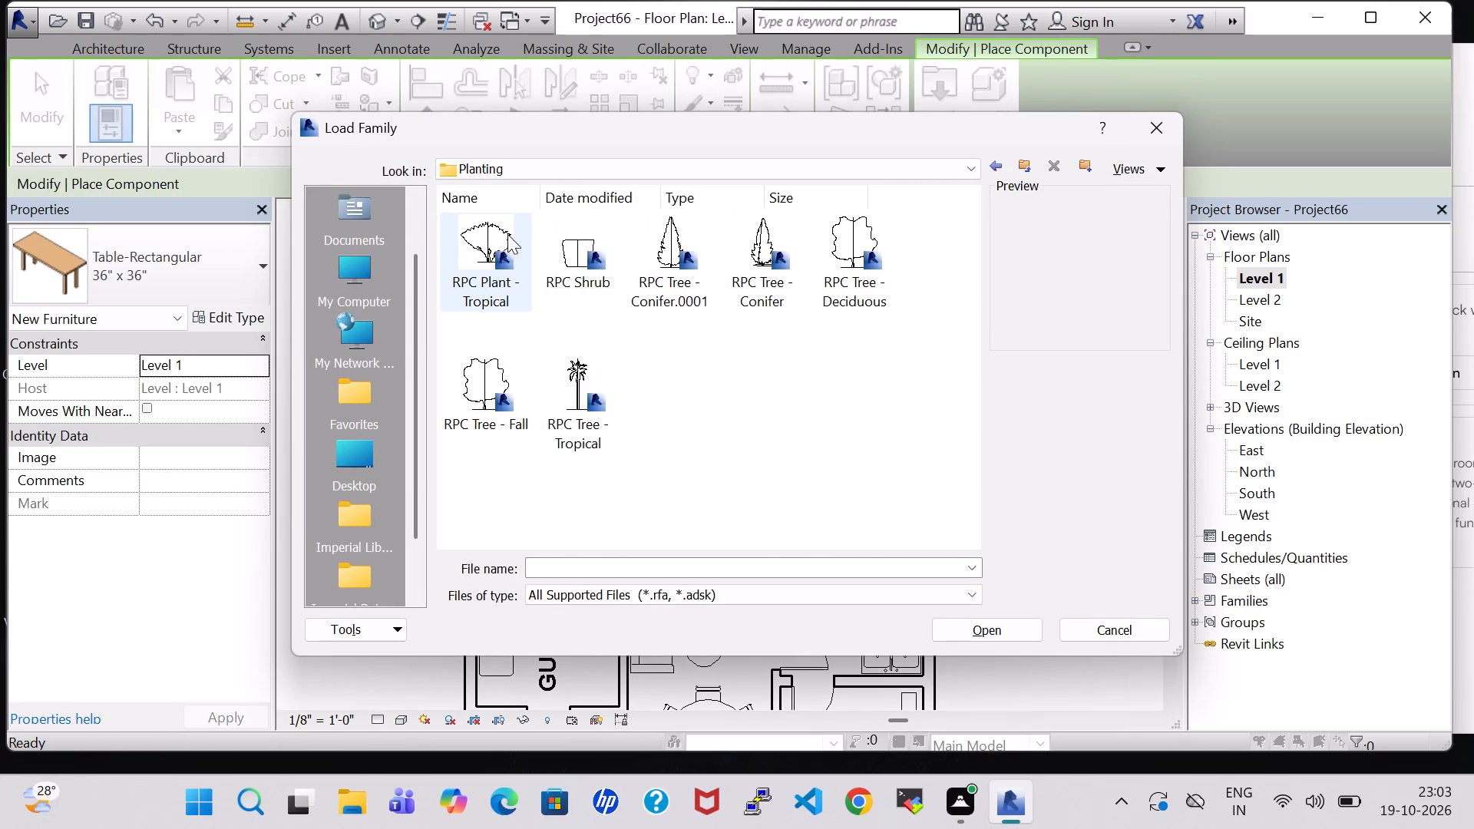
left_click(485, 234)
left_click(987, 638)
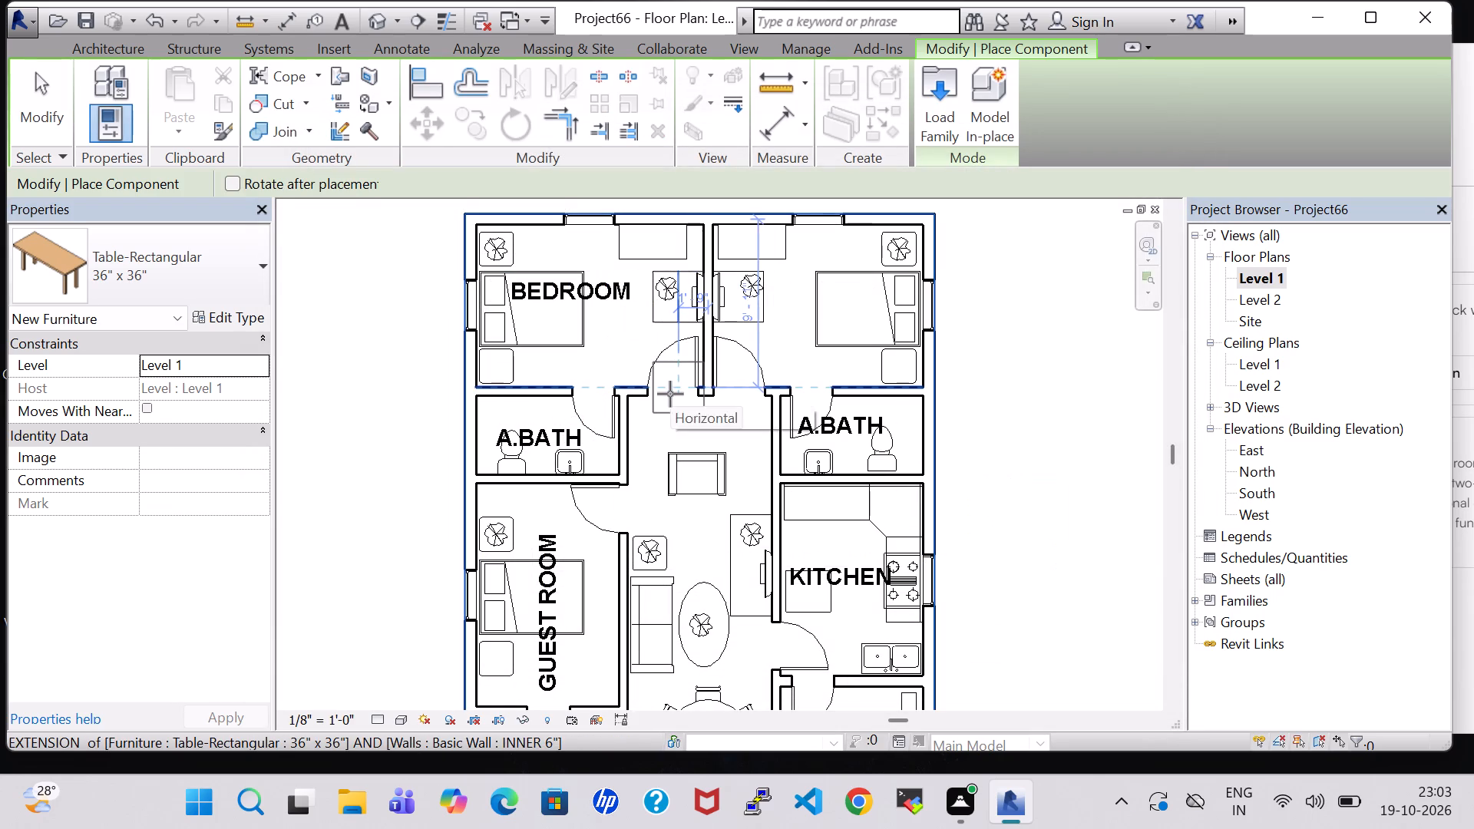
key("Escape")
Create a similar Agave - 1.5' plant from the one beside the sofa and place it behind the armchair, about 1'-1" off the east A.BATH wall.
left_click(646, 550)
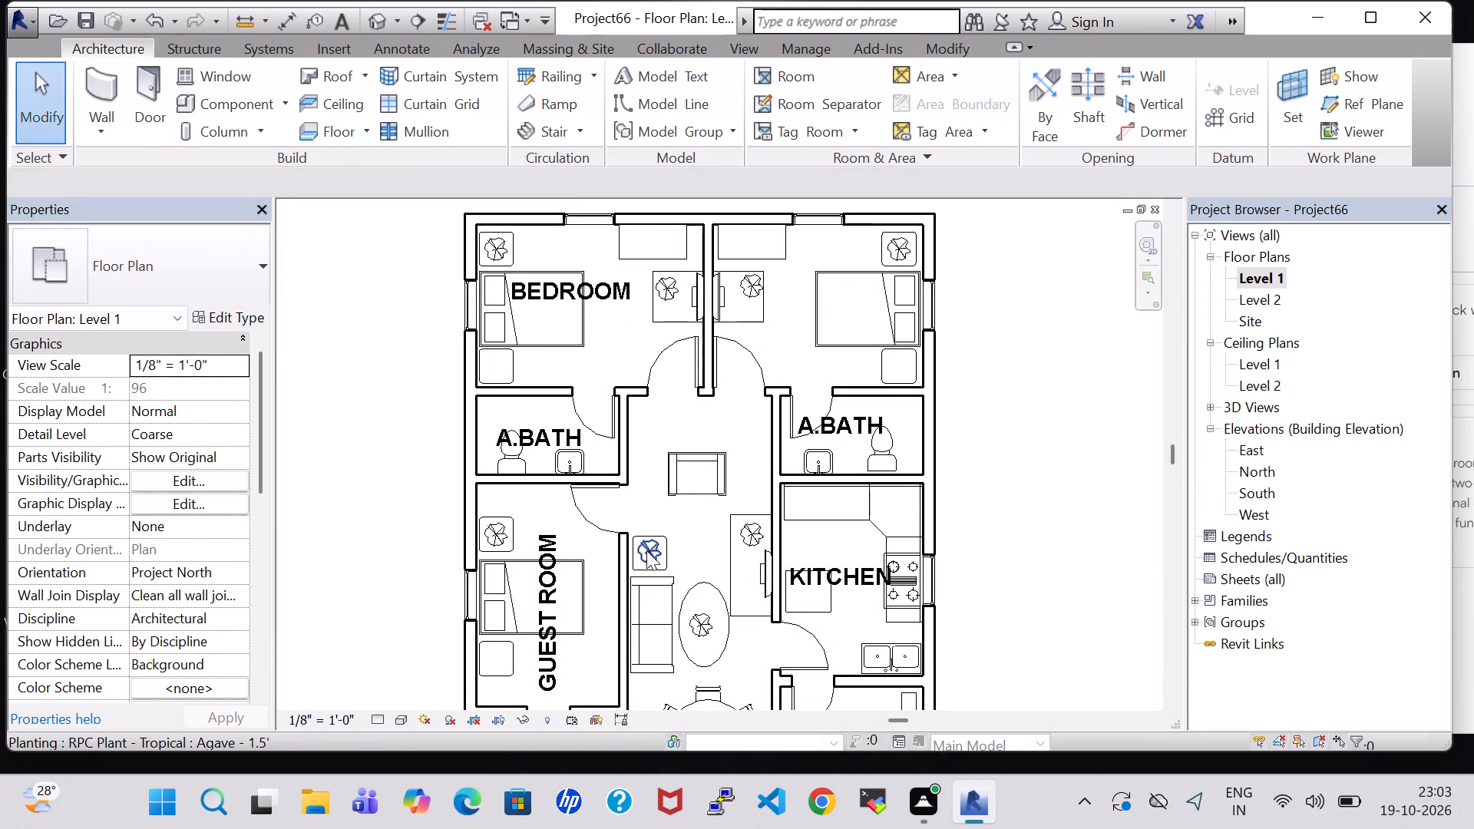
right_click(648, 550)
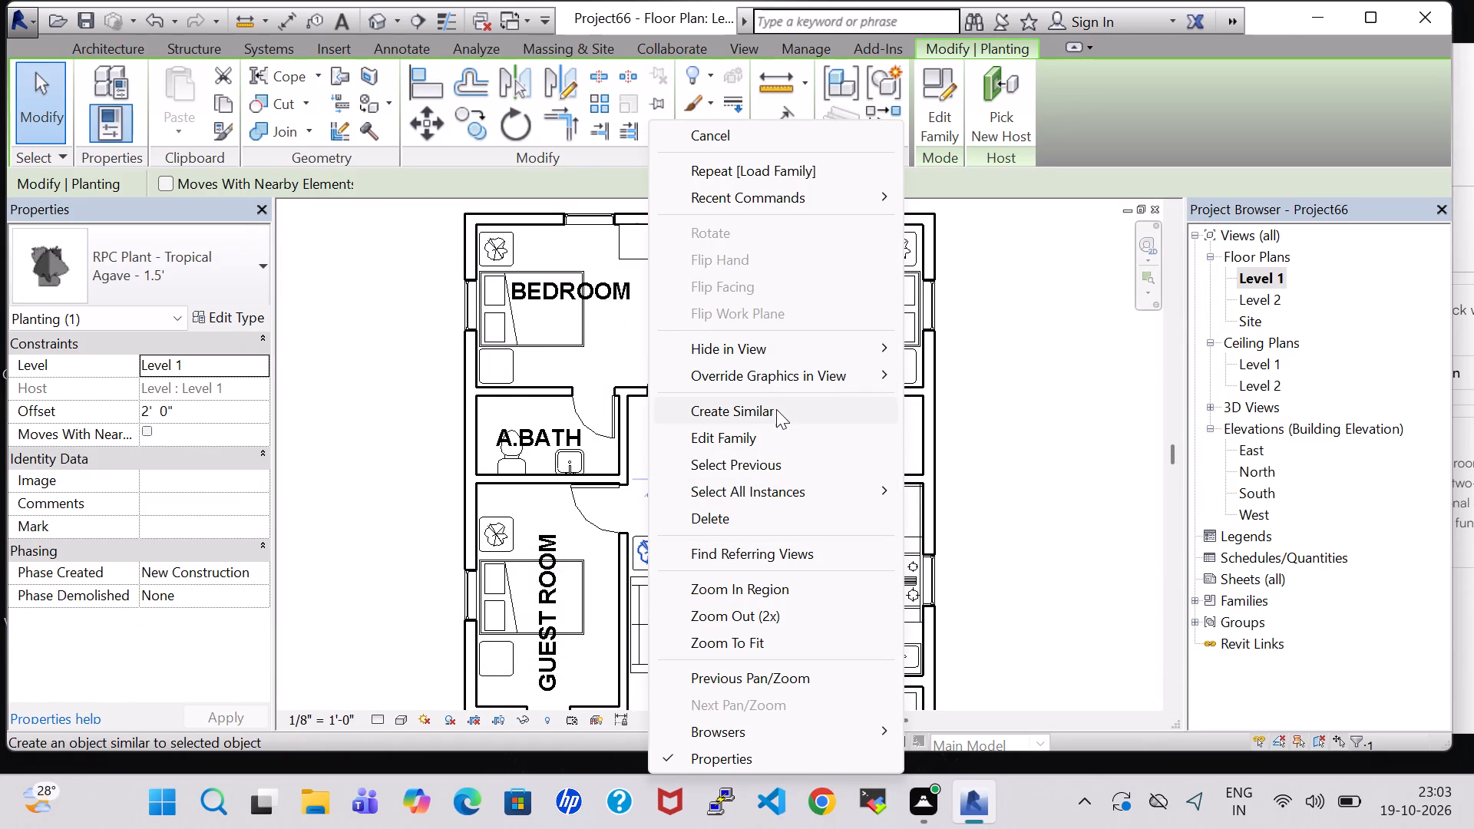
left_click(776, 411)
scroll(776, 411, "up", 6)
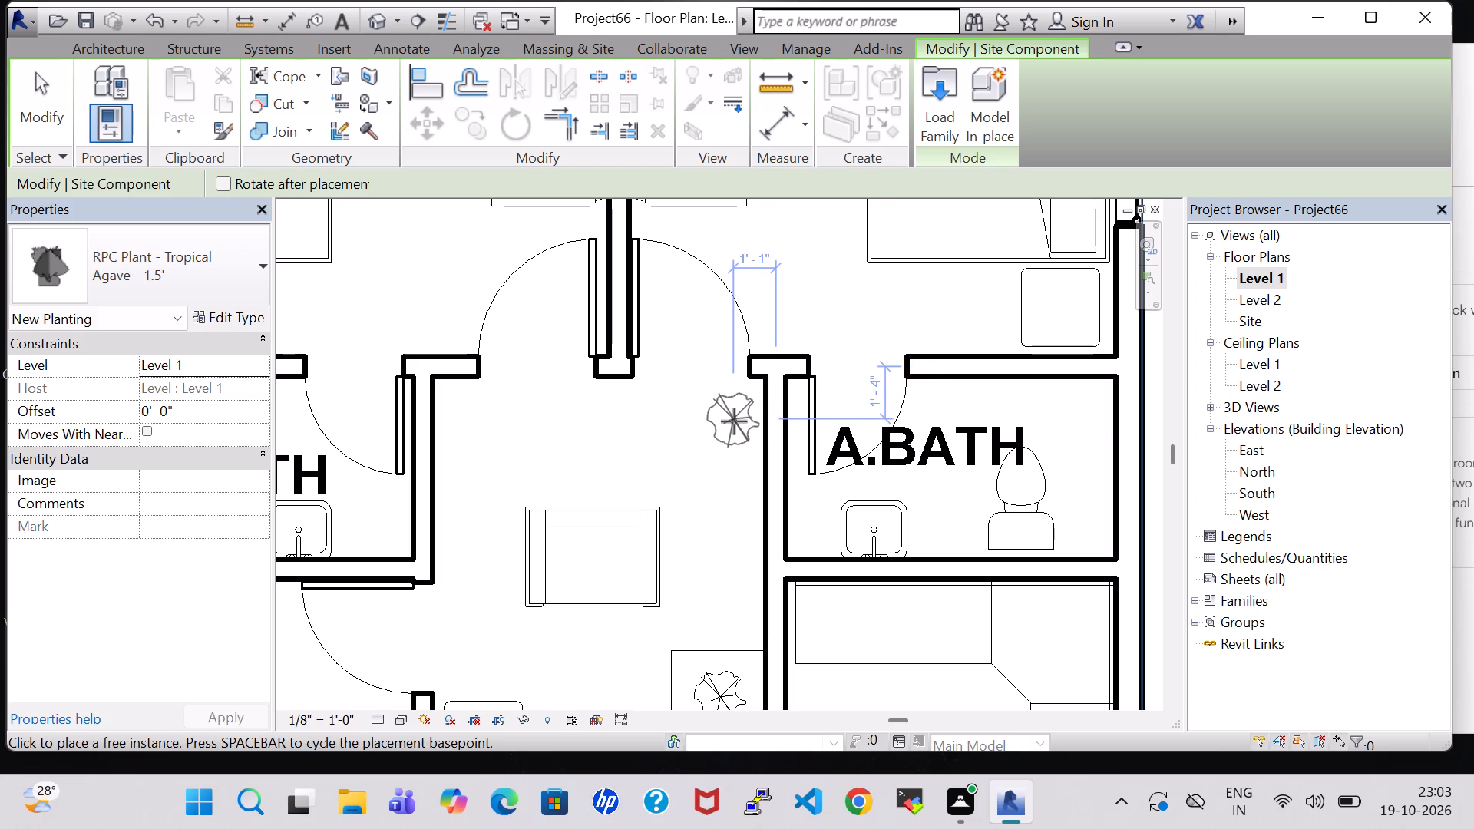
left_click(734, 421)
key("Escape")
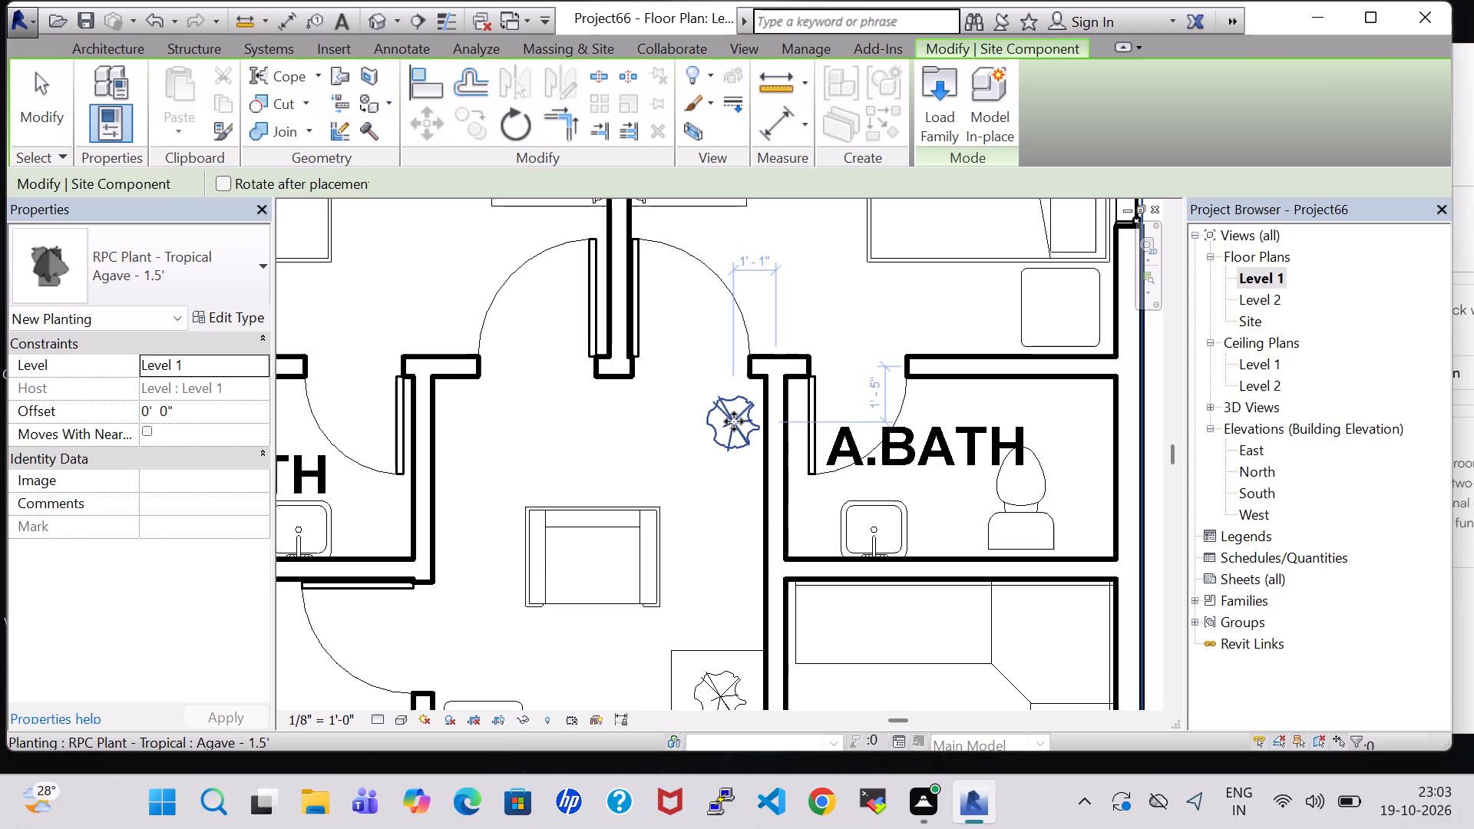
key("Escape")
Nudge the new Agave plant slightly south along the east A.BATH wall.
left_click(734, 421)
key("Down")
key("Down")
key("Down")
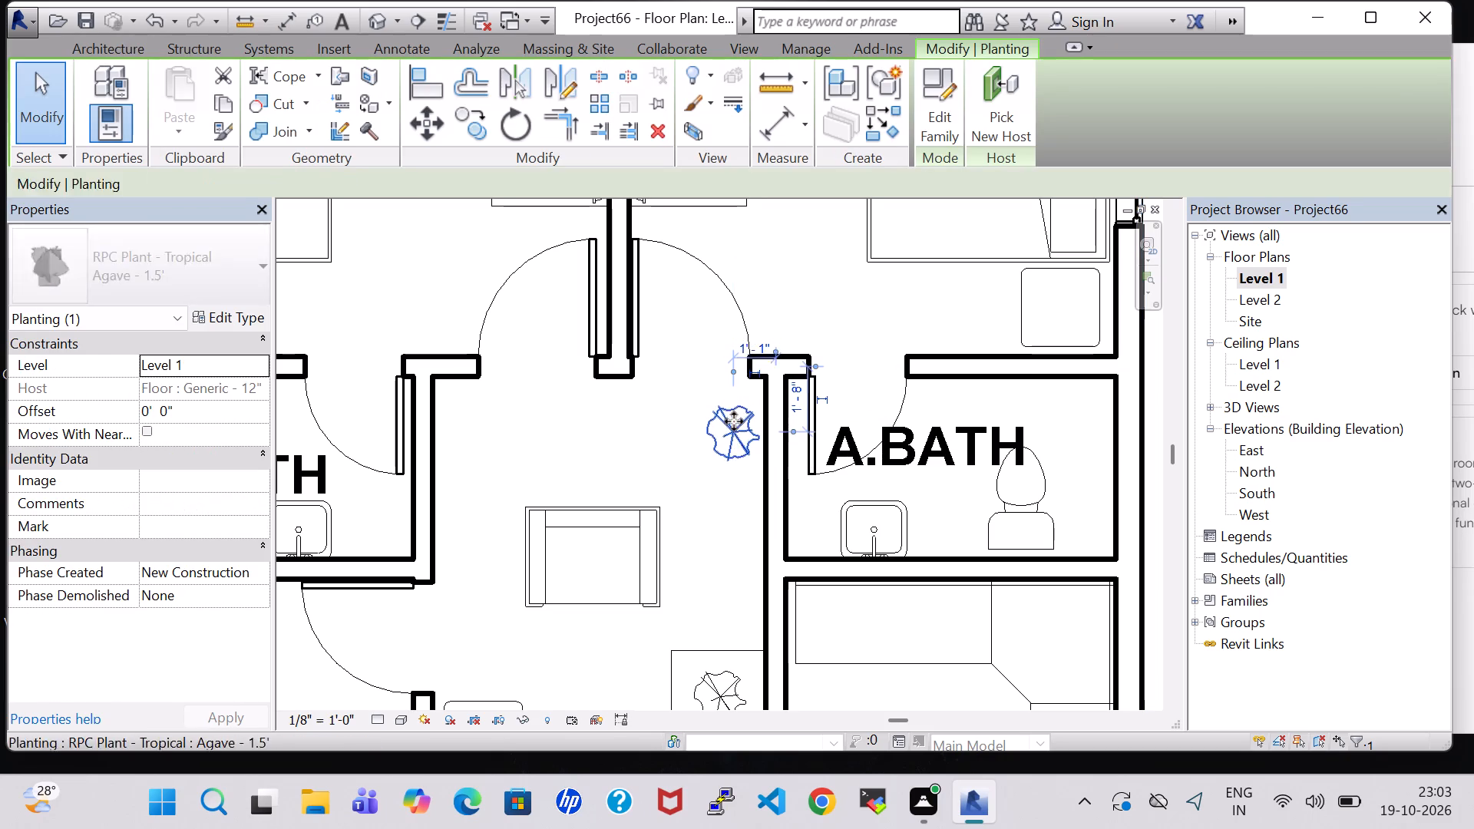
key("Down")
key("Down")
key("Down")
key("Down")
key("Down")
left_click(871, 299)
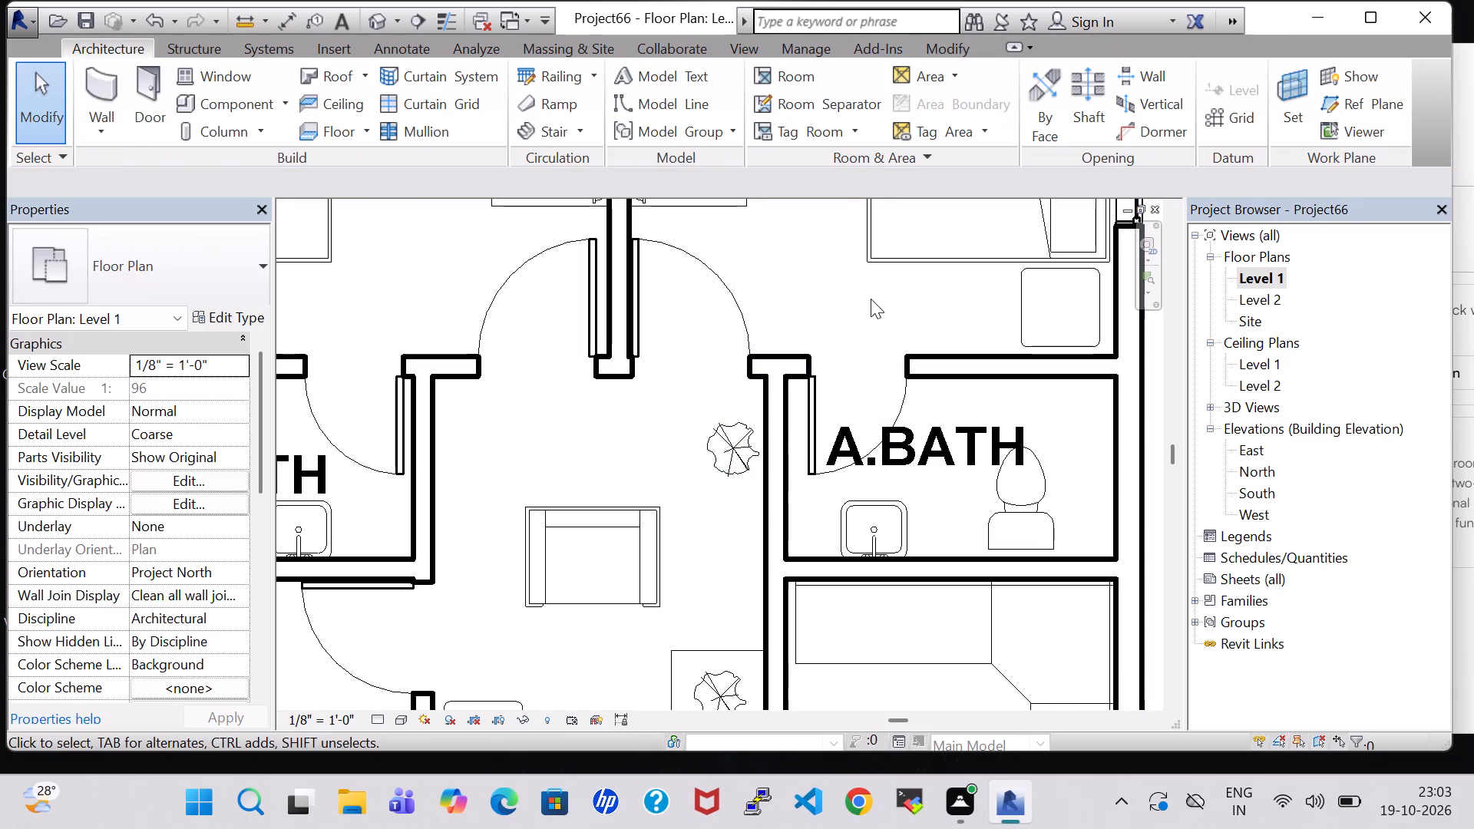
Try the Crane Lily - 3' type on the new plant, then set its type to Dagger - 2'.
scroll(871, 299, "down", 5)
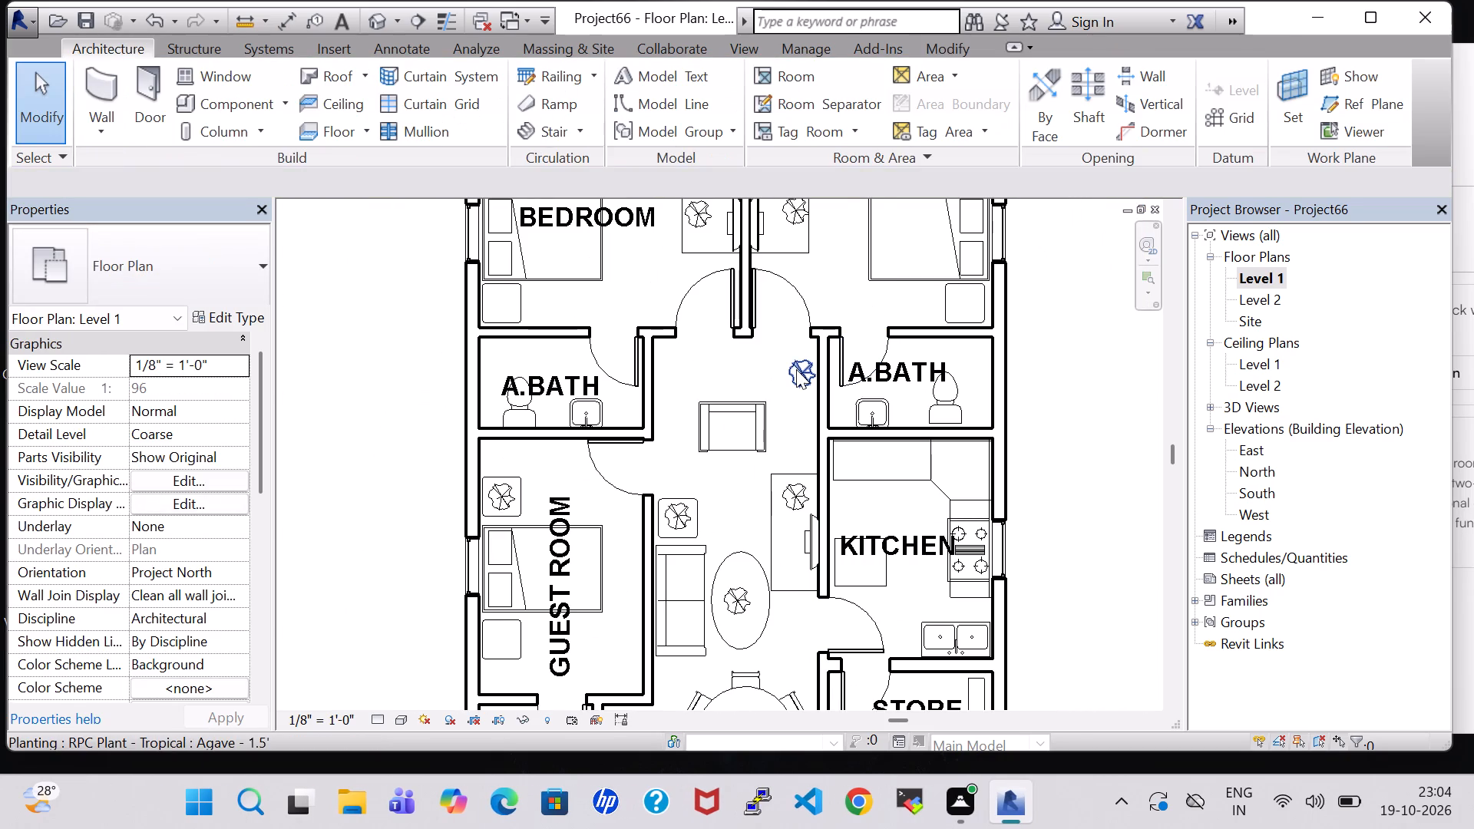
left_click(796, 369)
left_click(236, 279)
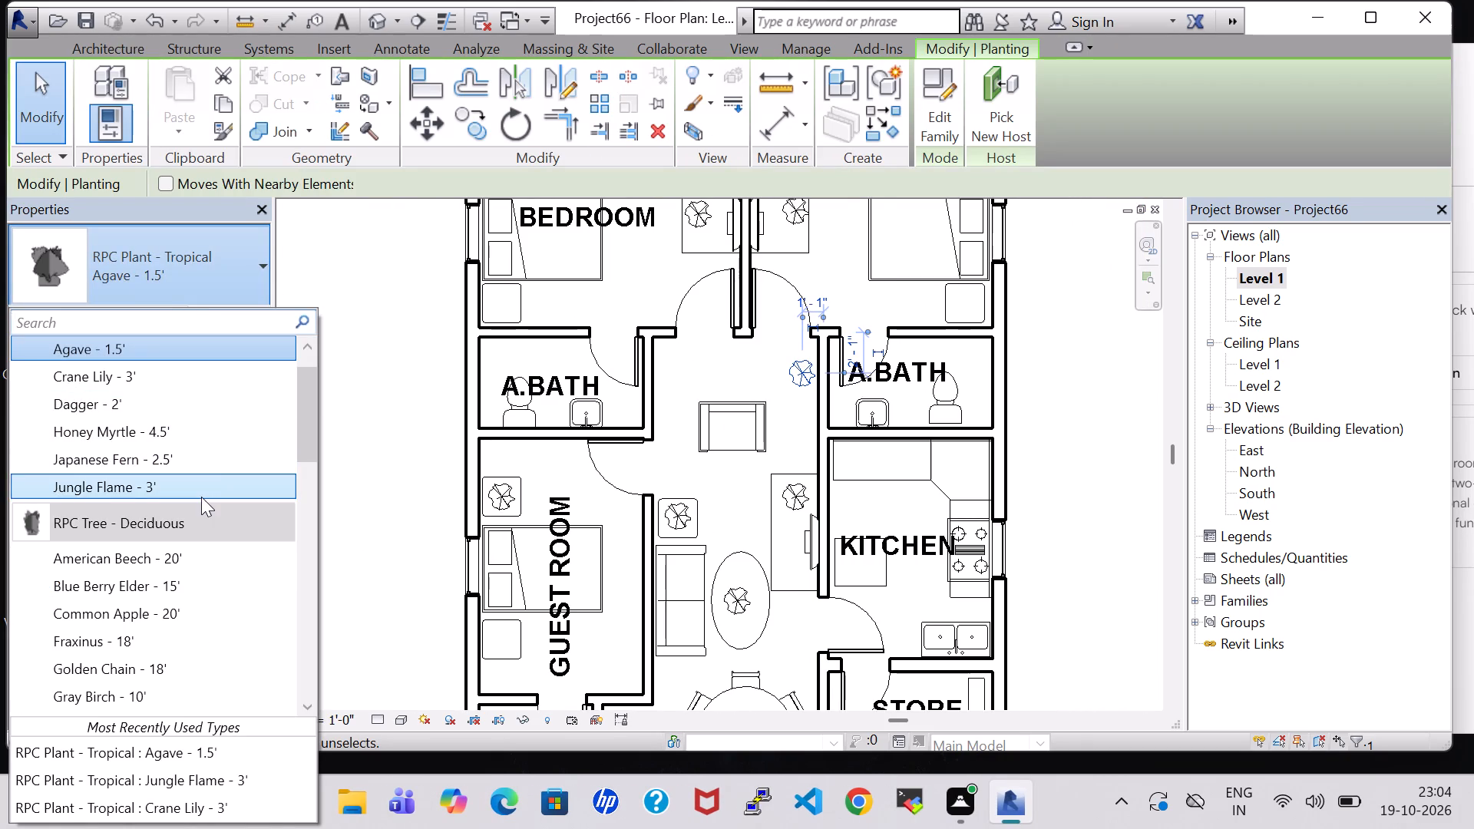
left_click(200, 379)
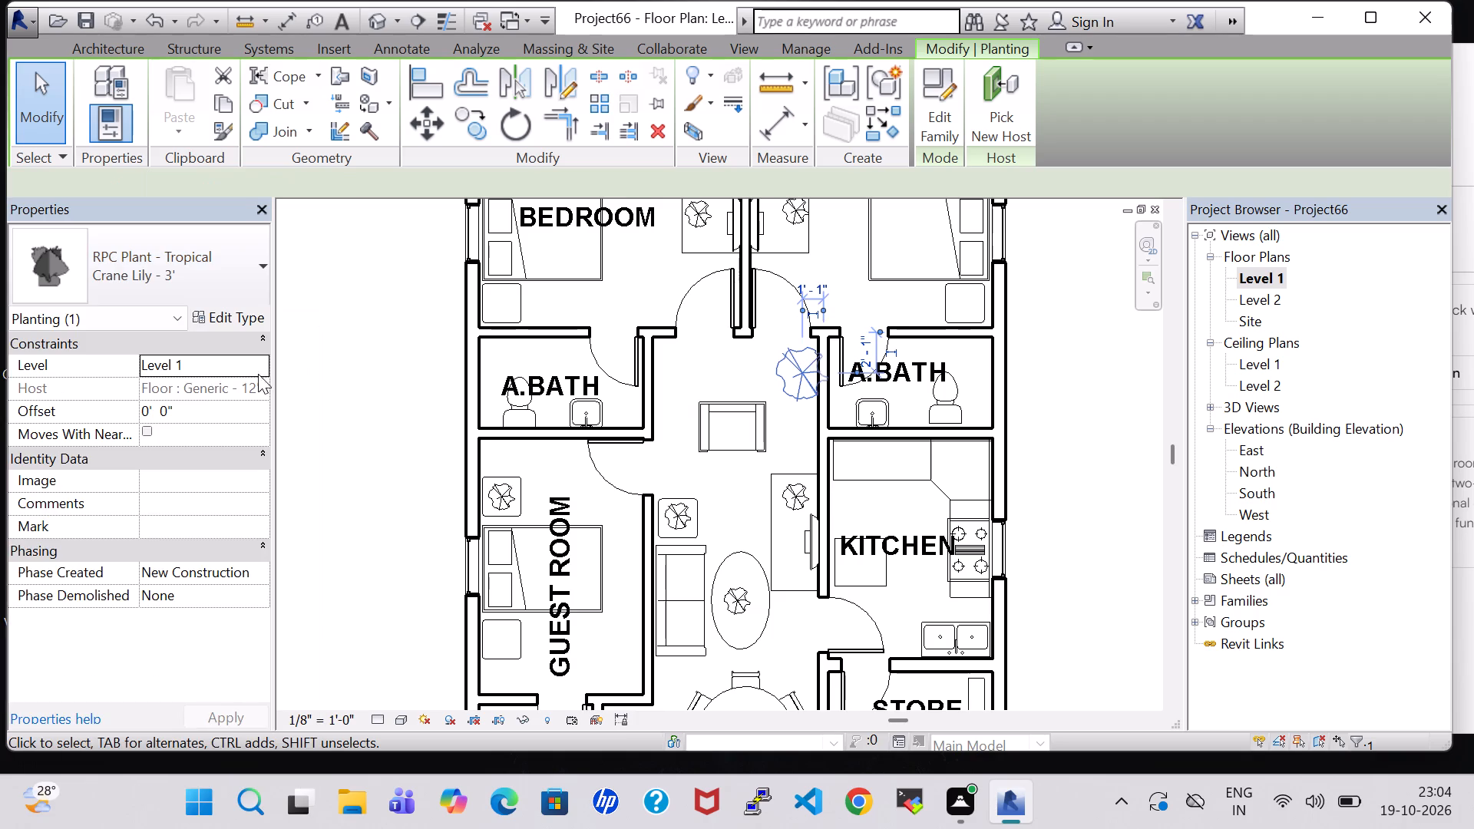
left_click(169, 259)
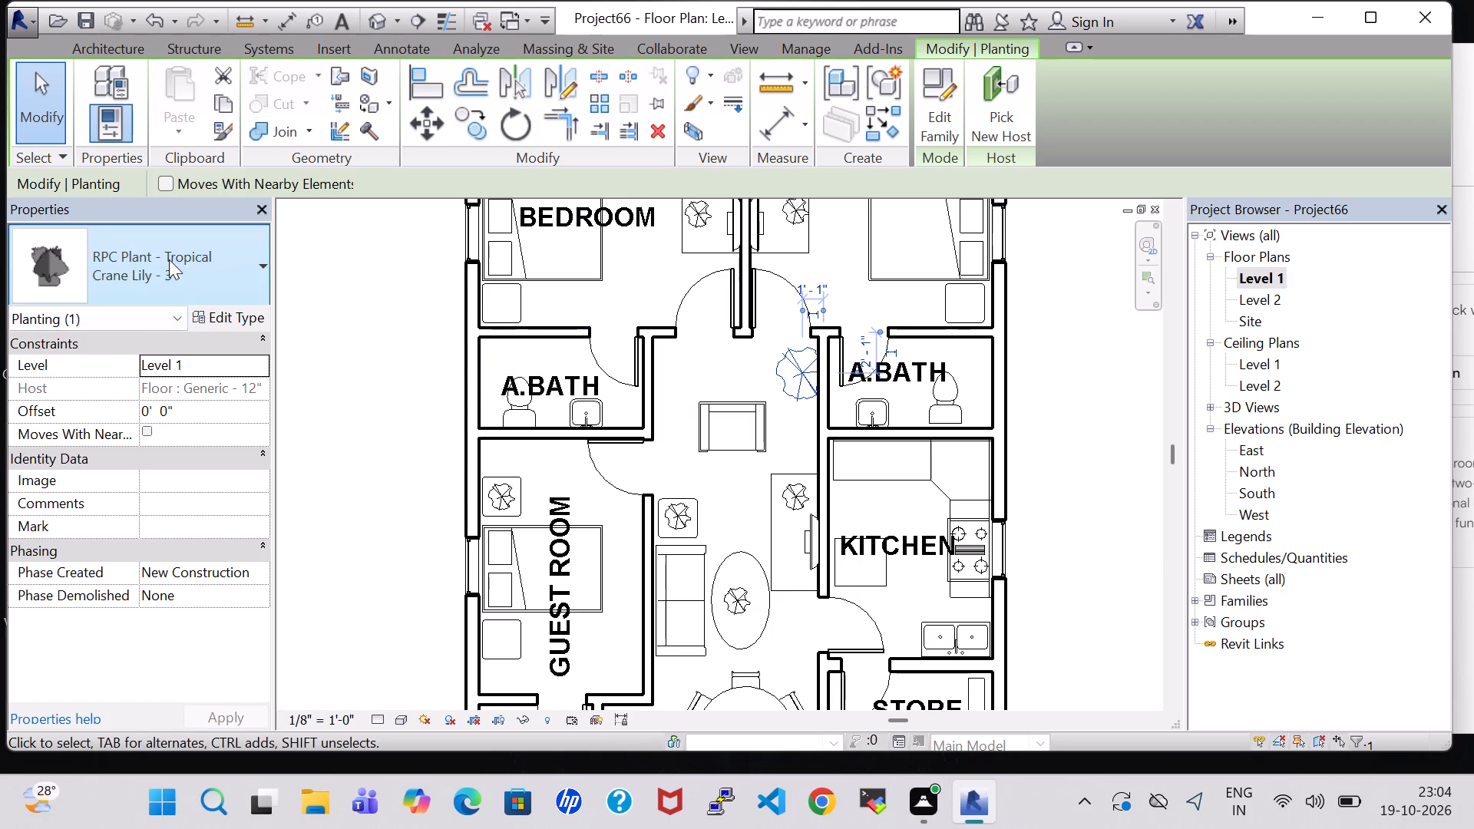
left_click(154, 392)
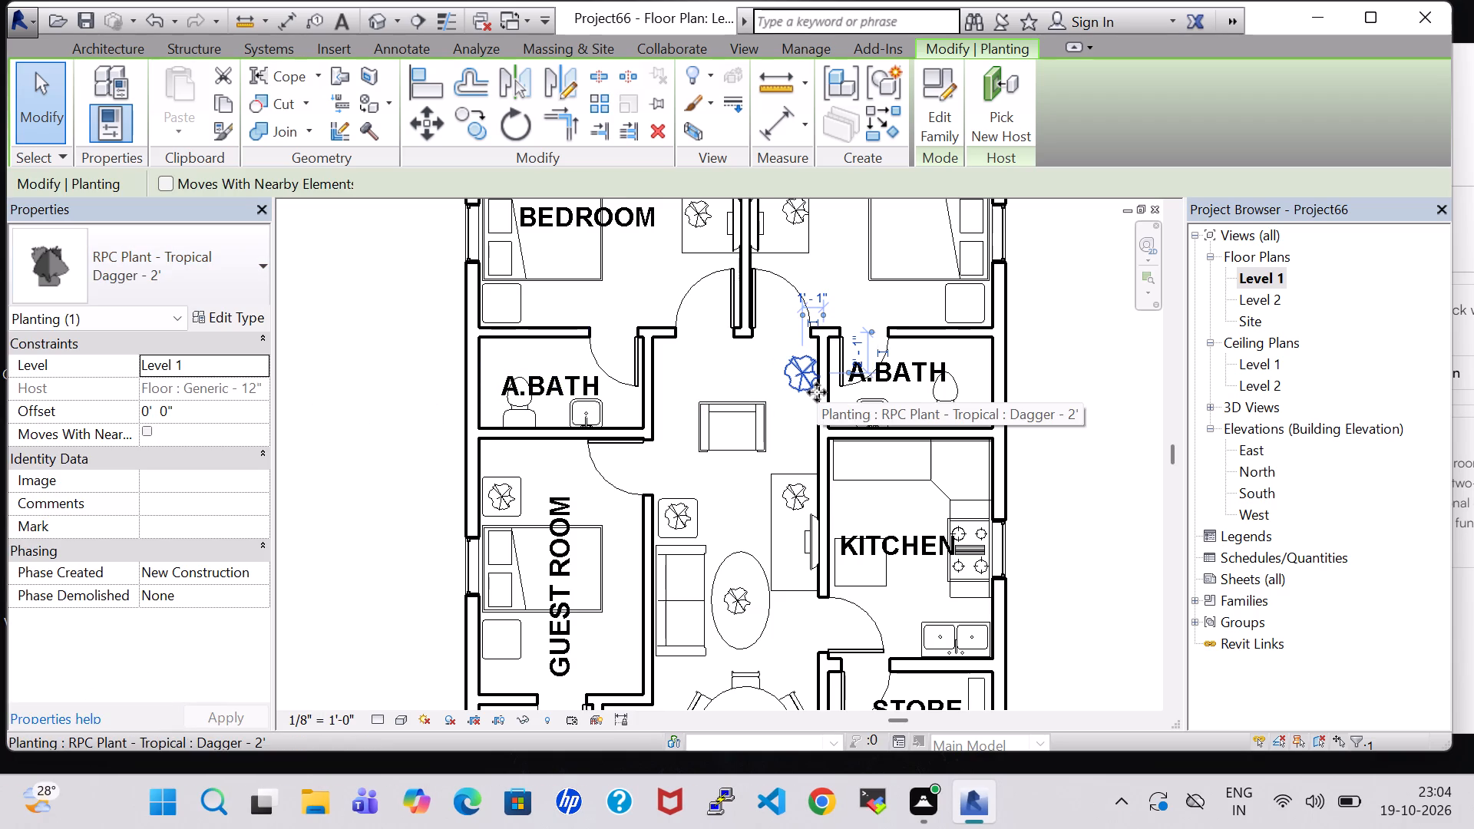
Nudge the Dagger plant one increment west and one increment south, away from the A.BATH wall.
key("Left")
key("Down")
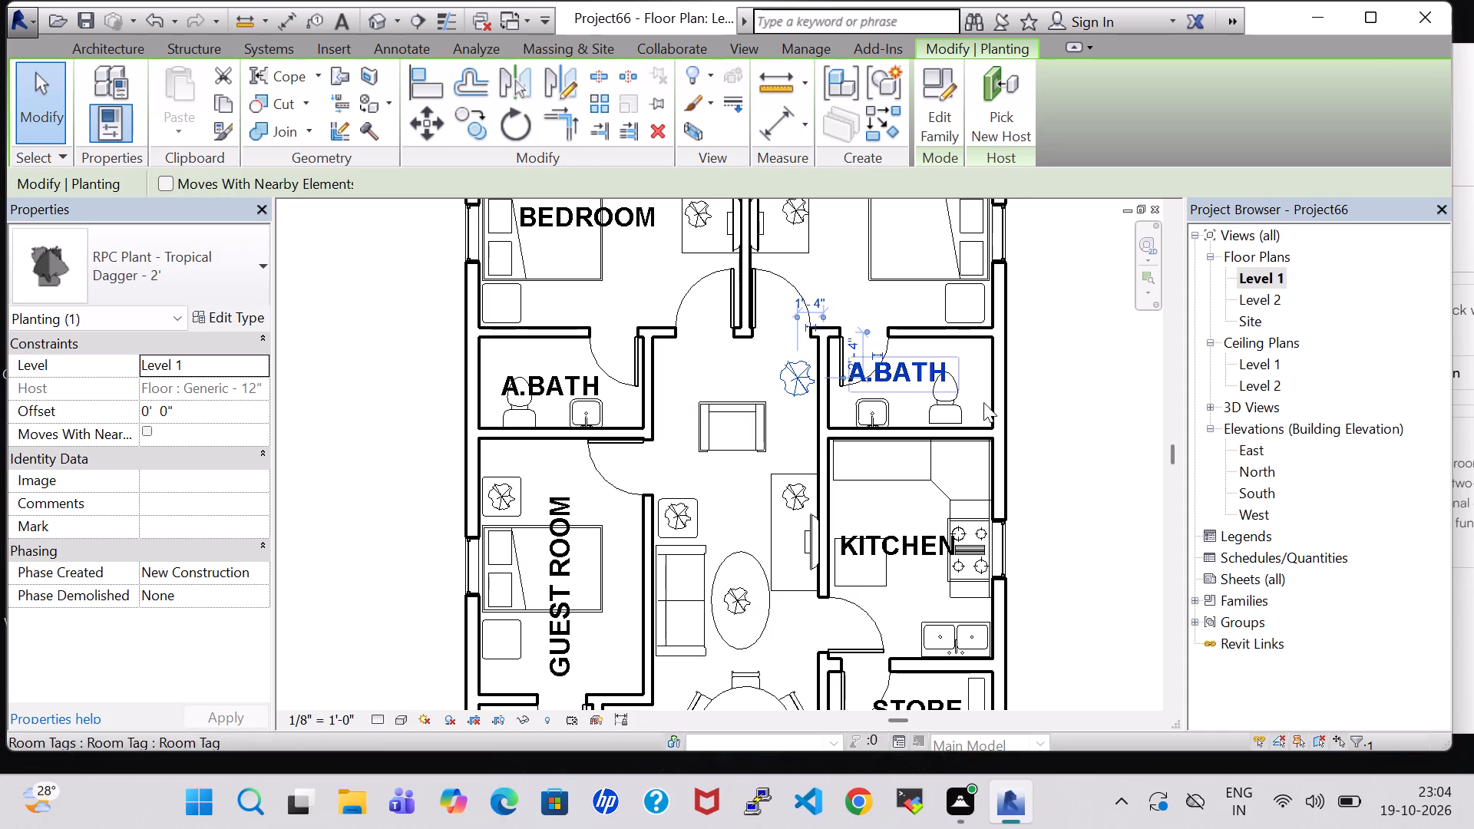
left_click(1104, 409)
Browse the US Imperial family library, including its Furniture System folder, for another component to load.
left_click(231, 107)
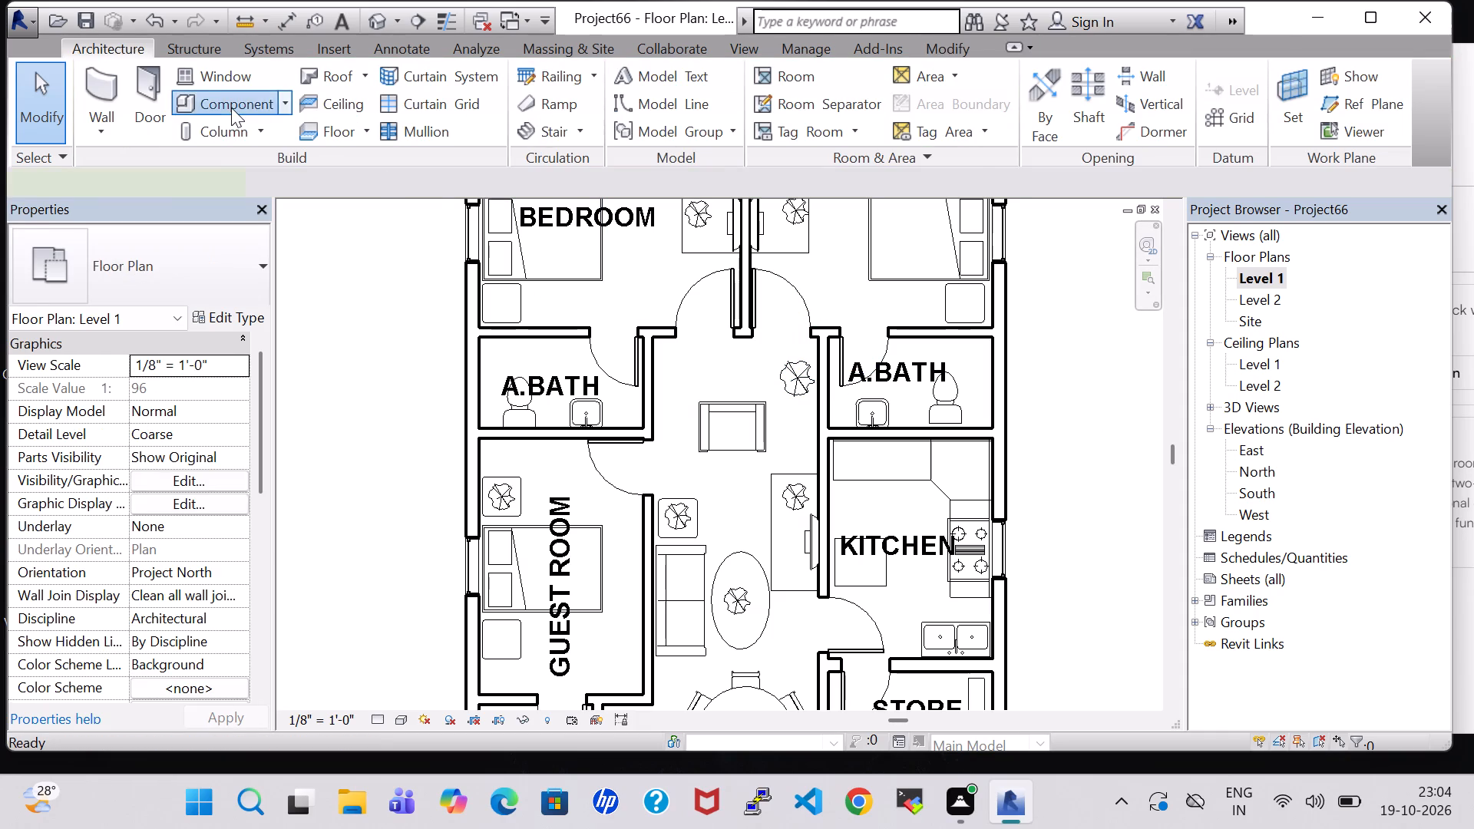
left_click(933, 105)
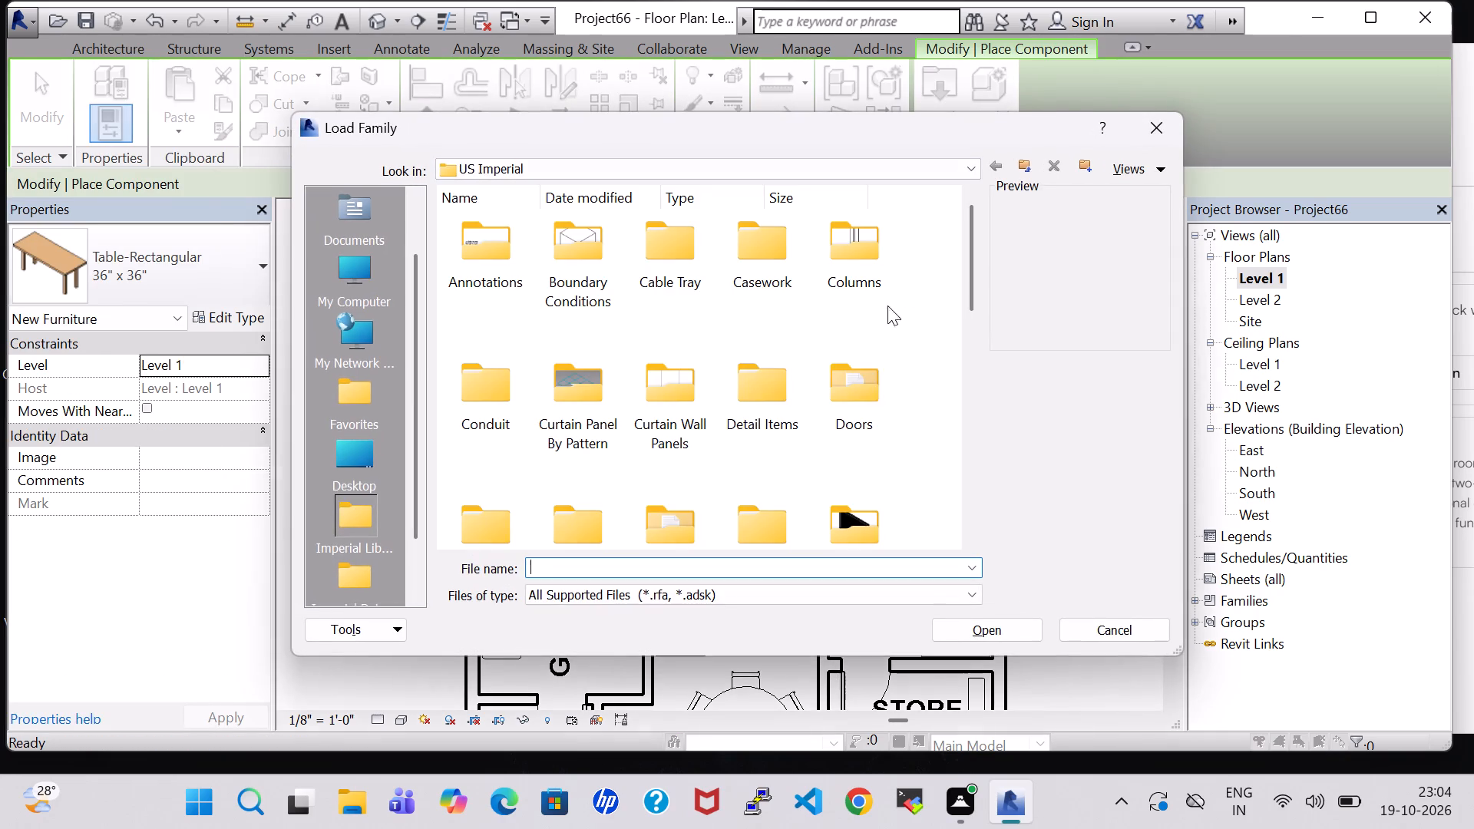
scroll(846, 458, "down", 2)
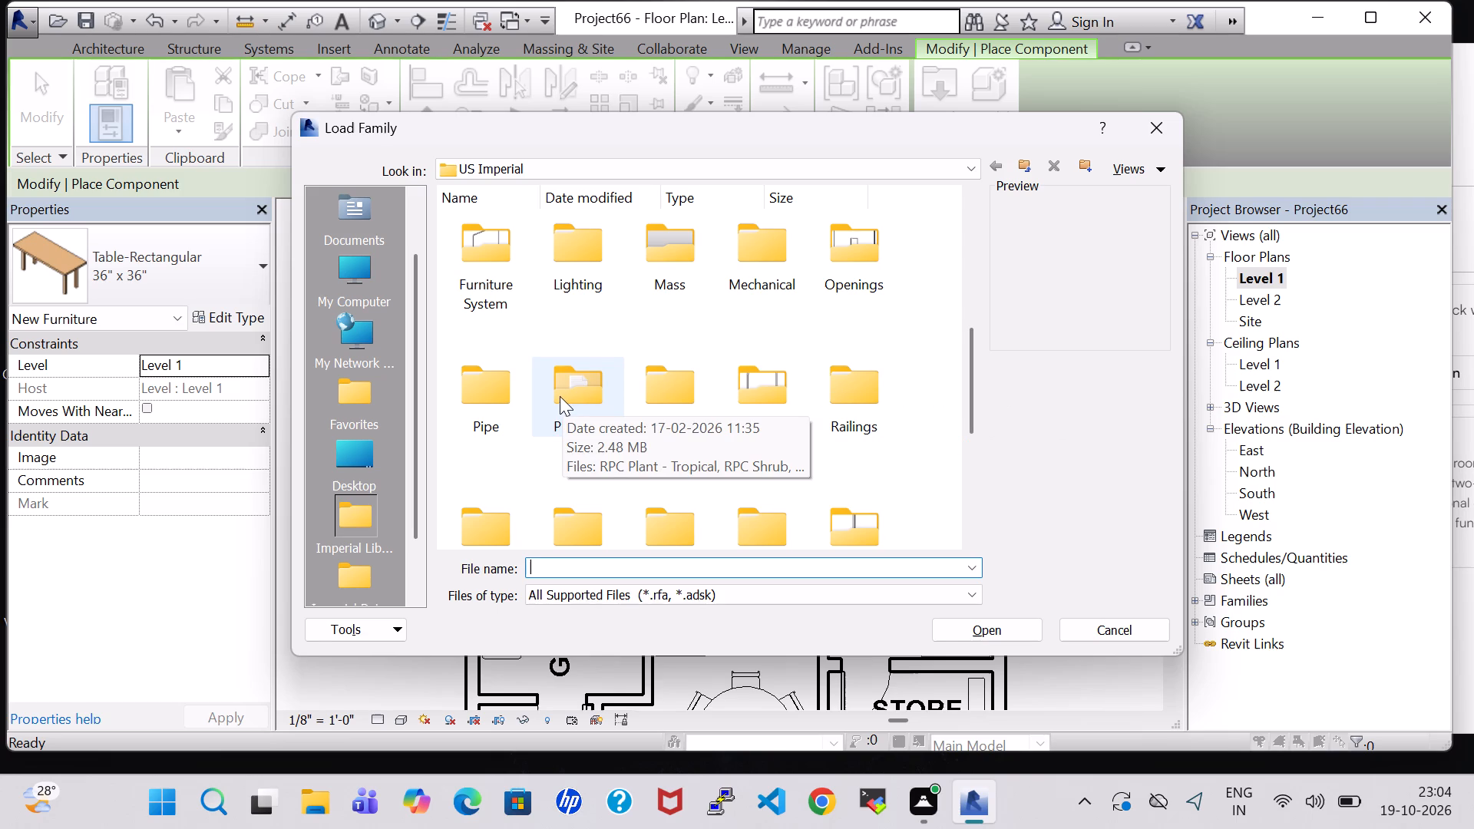
left_click(517, 277)
double_click(483, 239)
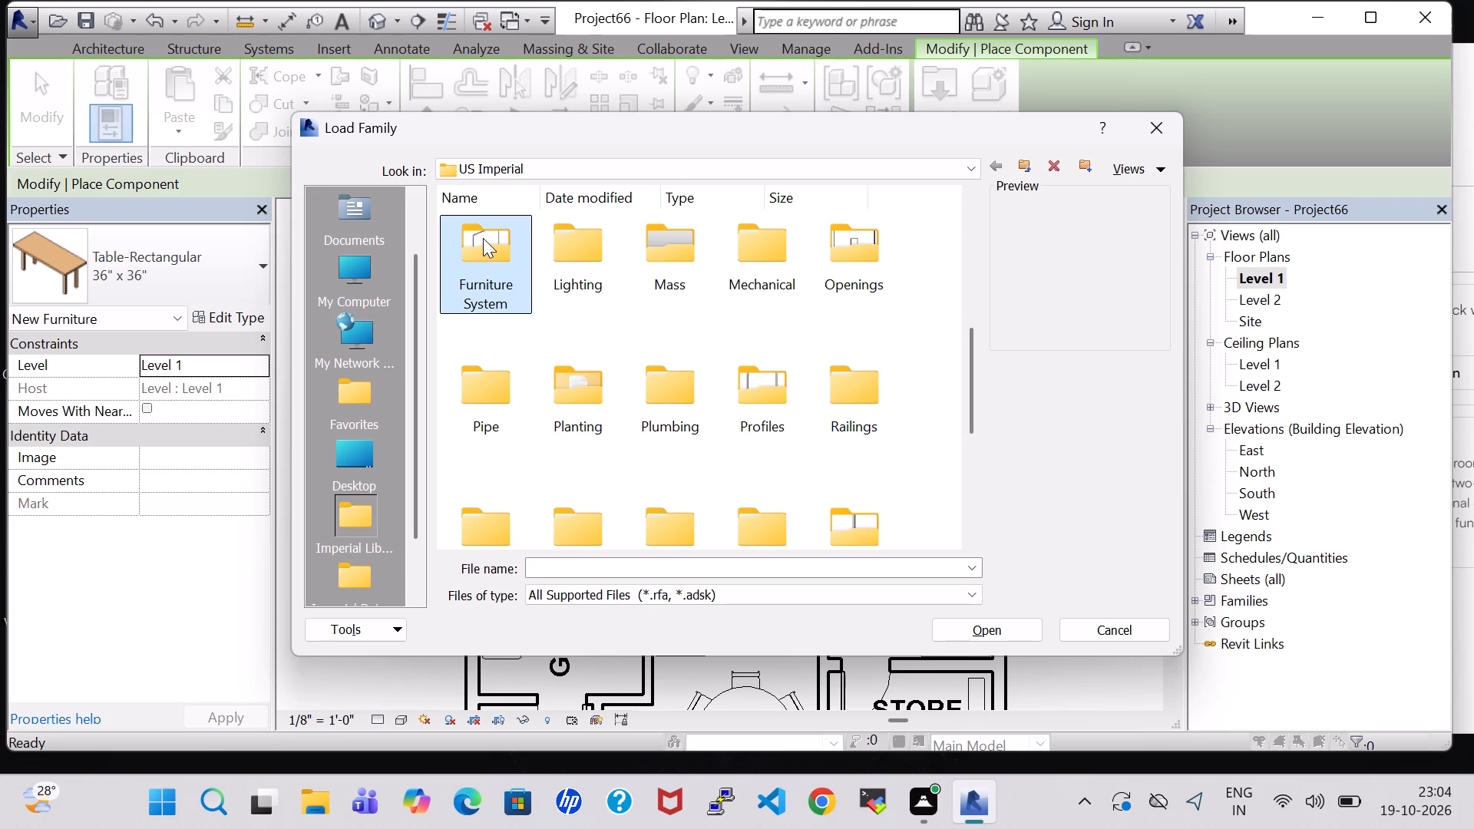
left_click(538, 333)
double_click(494, 259)
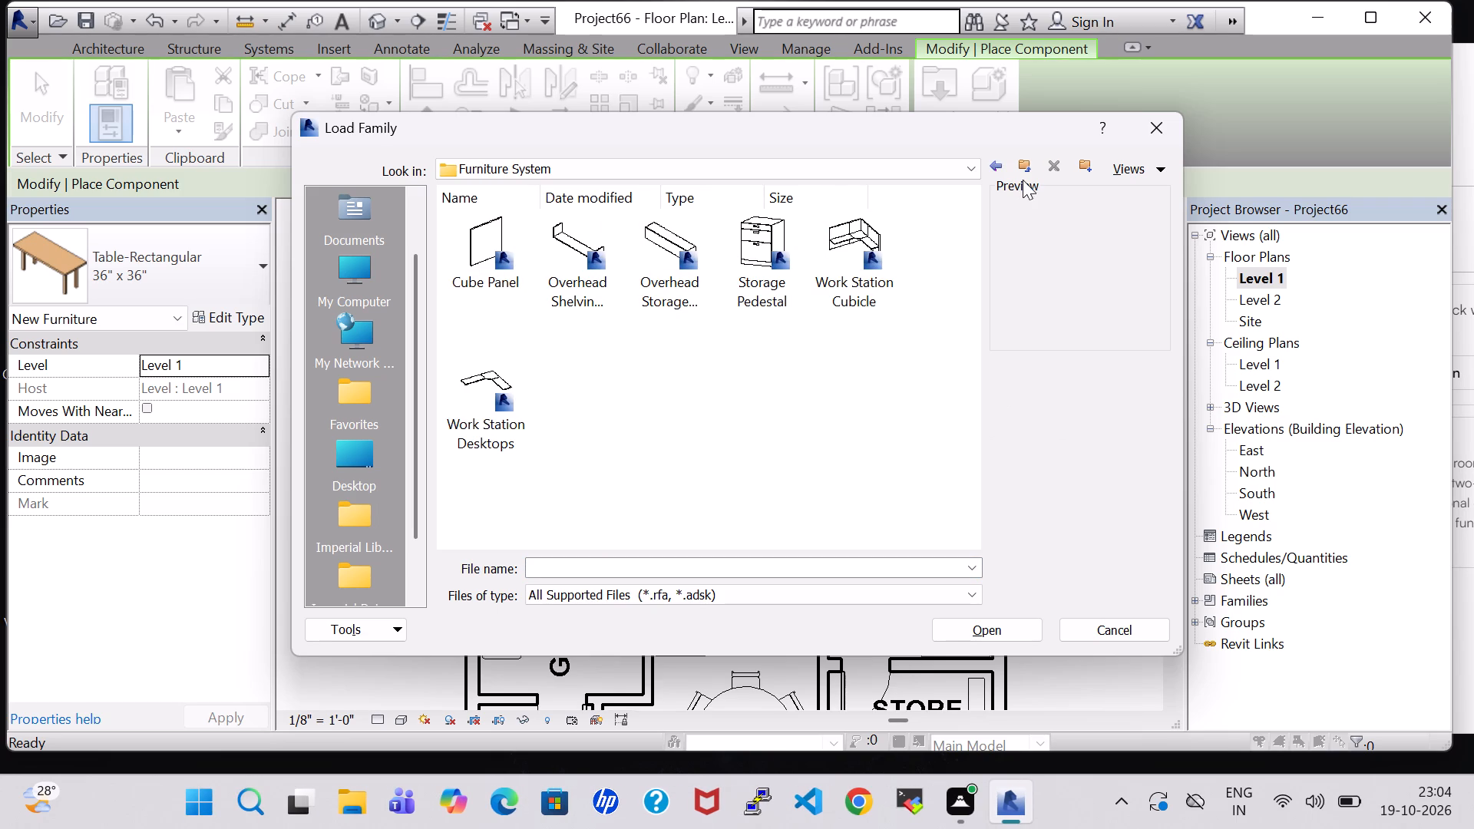
left_click(1000, 167)
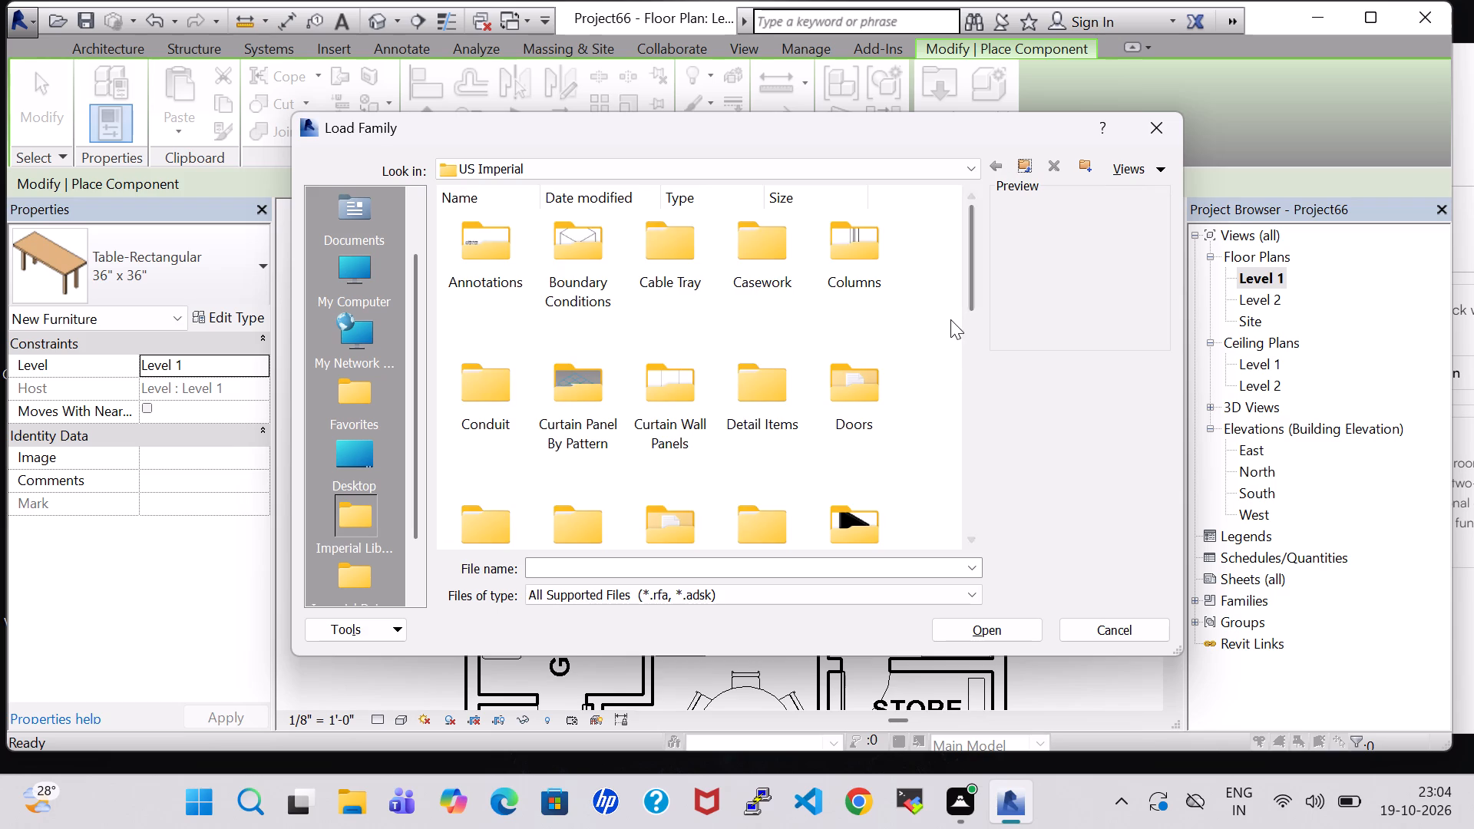
scroll(950, 320, "down", 1)
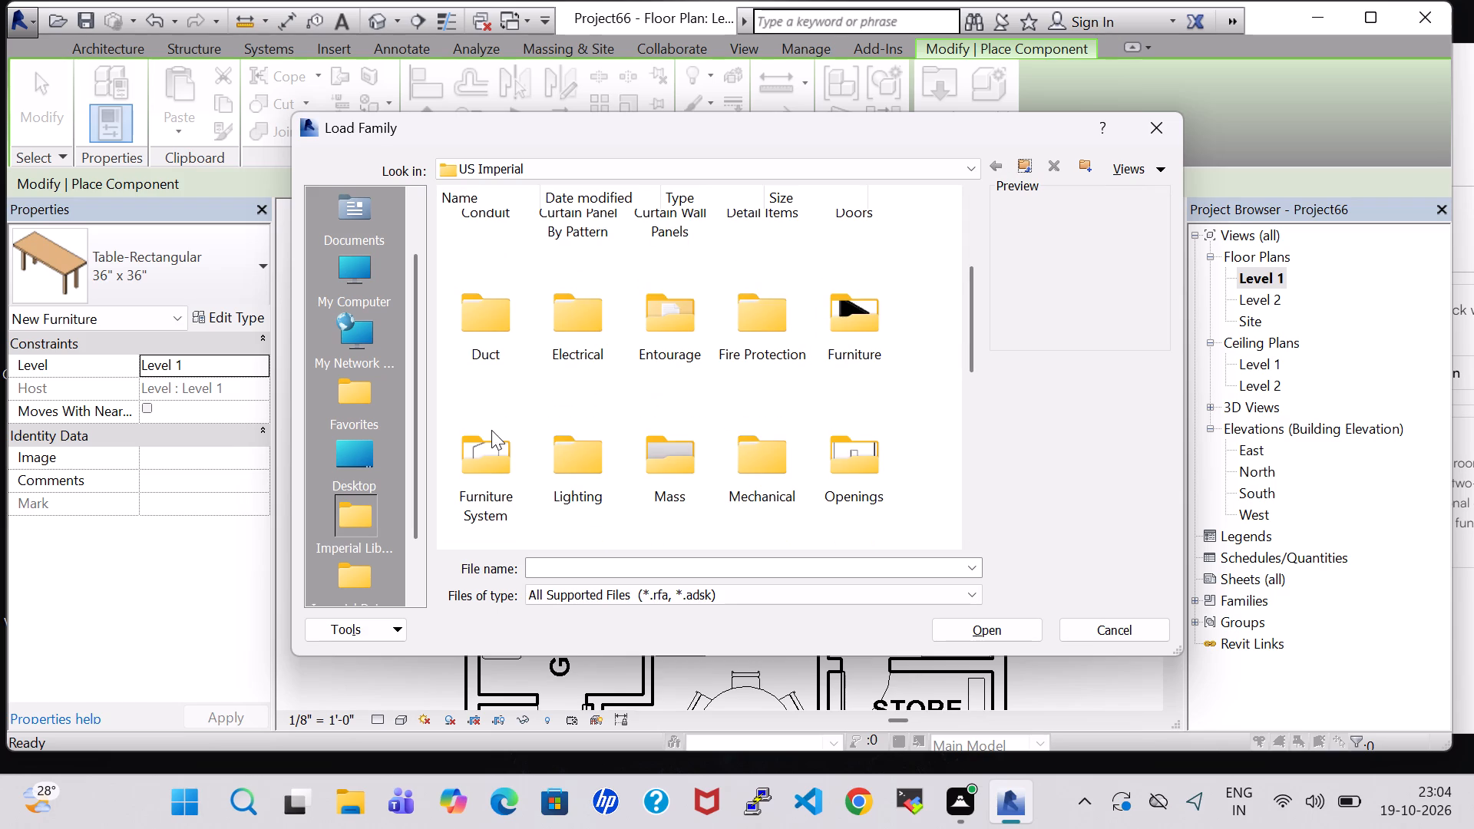
scroll(676, 424, "up", 1)
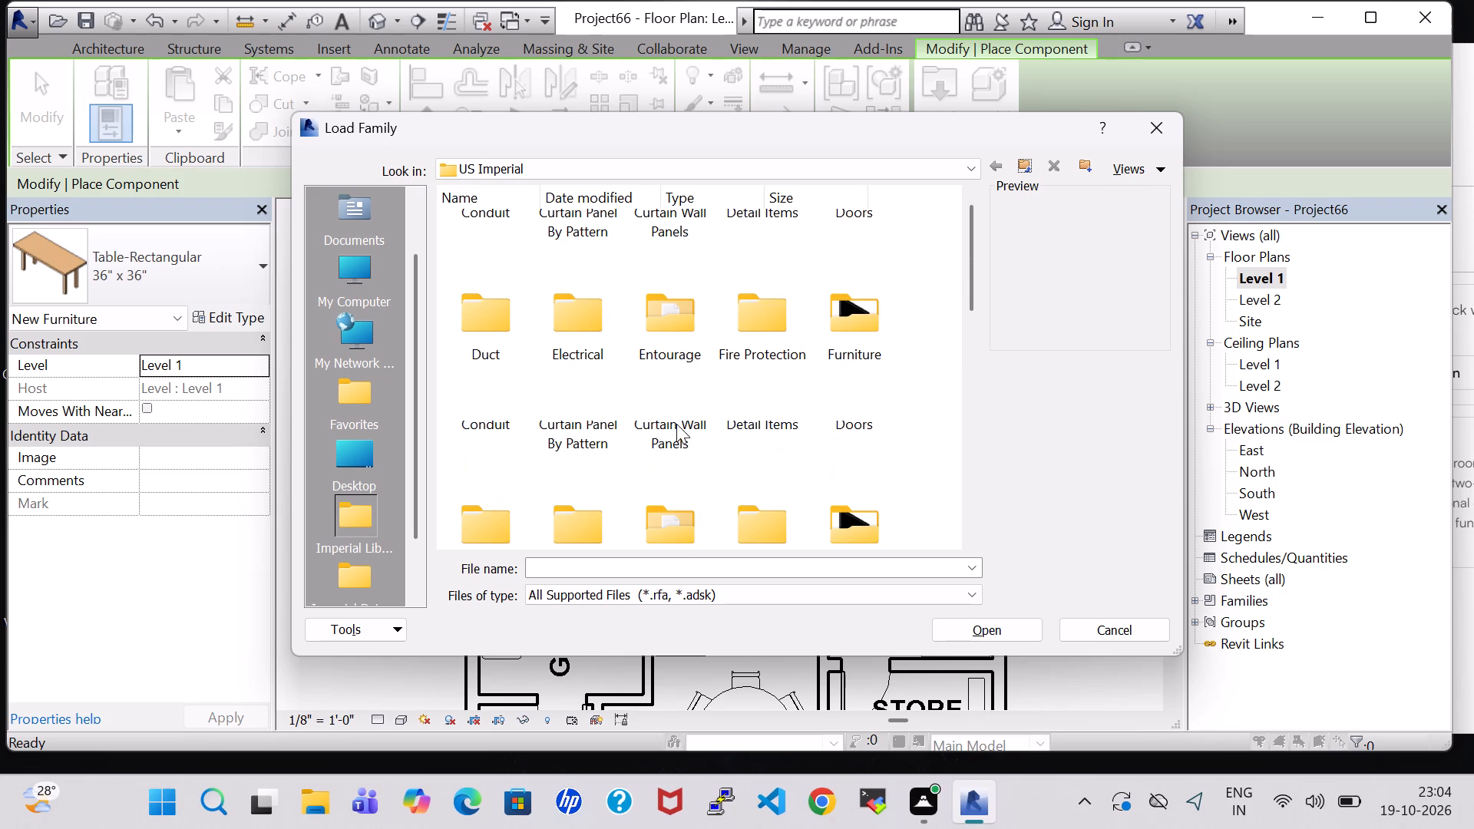
scroll(676, 424, "up", 2)
scroll(678, 423, "down", 4)
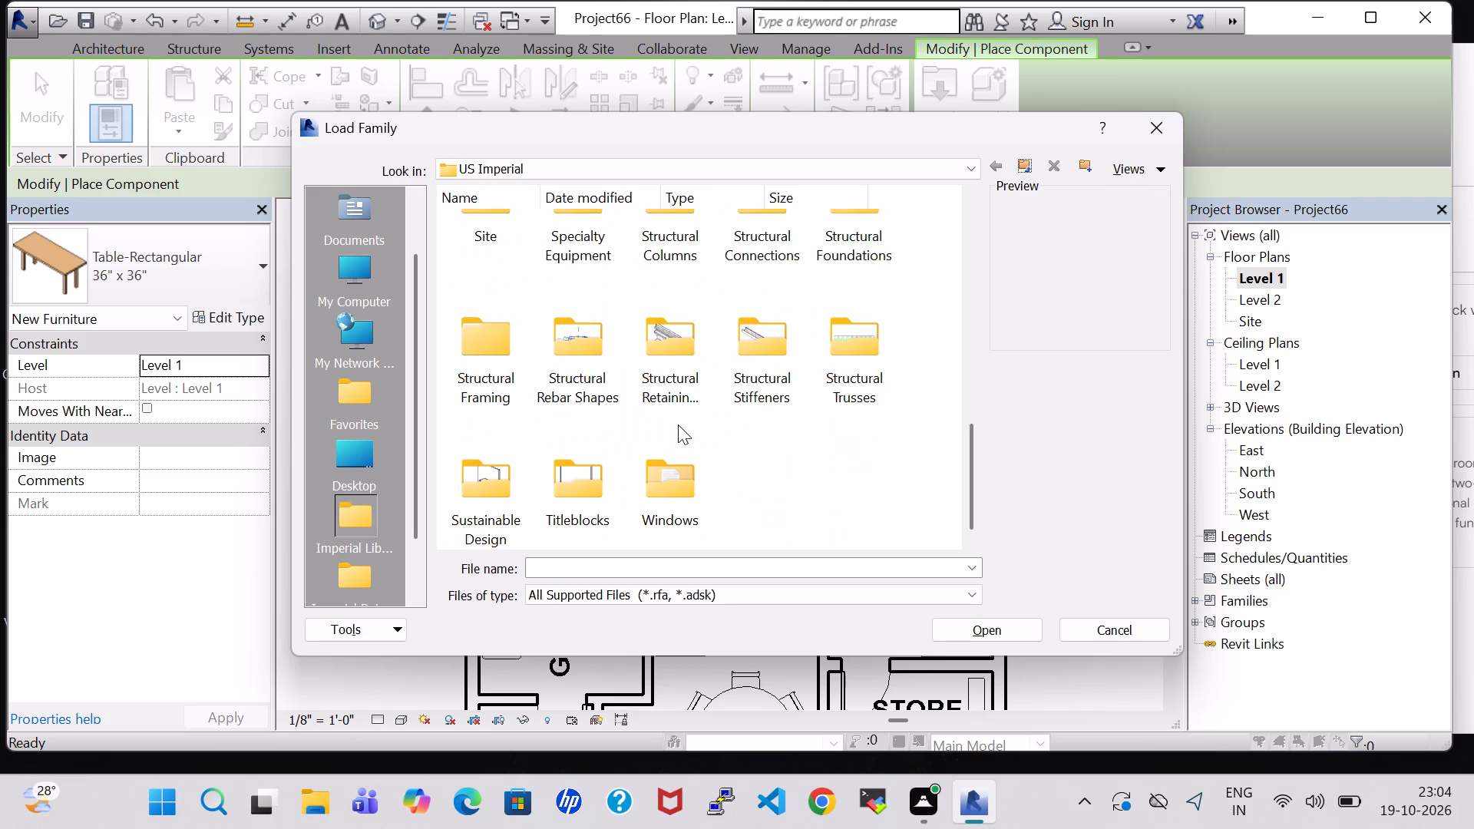
scroll(678, 424, "up", 2)
scroll(521, 388, "up", 2)
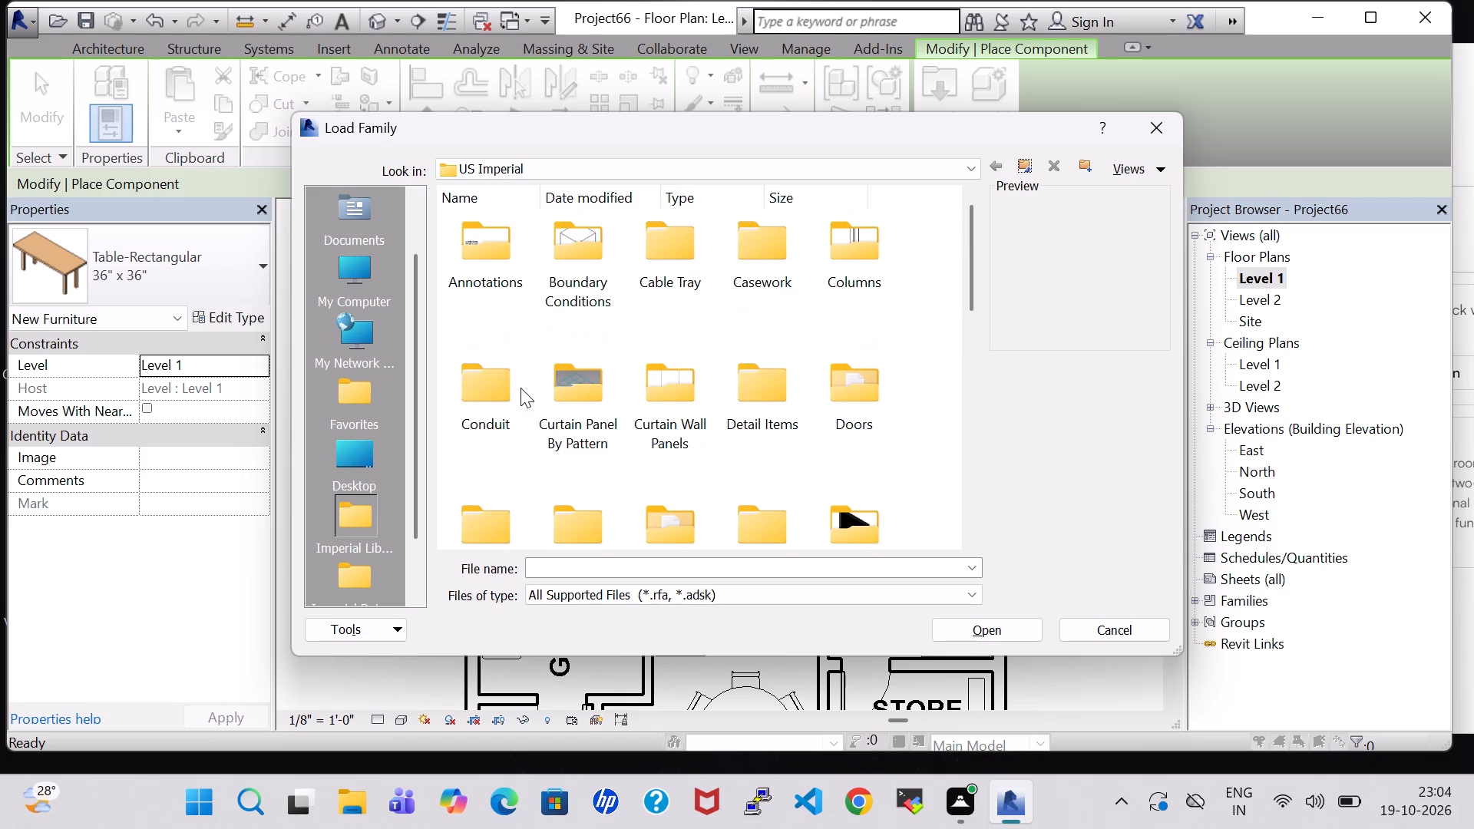
Browse the Site family folder's Accessories, Logistics, Parking and Utilities subfolders for a component to load.
left_click(750, 409)
key("s")
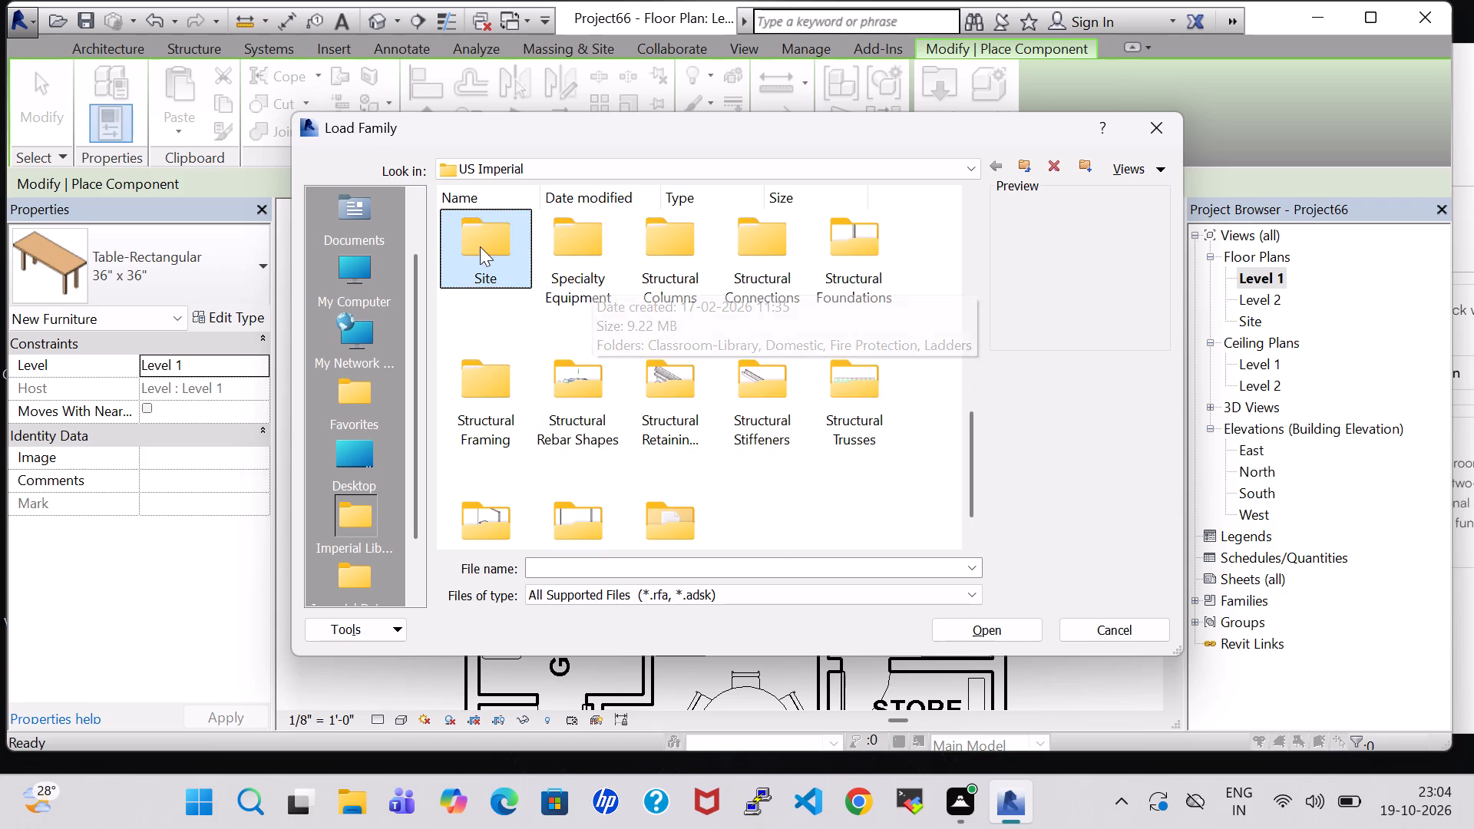
double_click(480, 246)
double_click(484, 247)
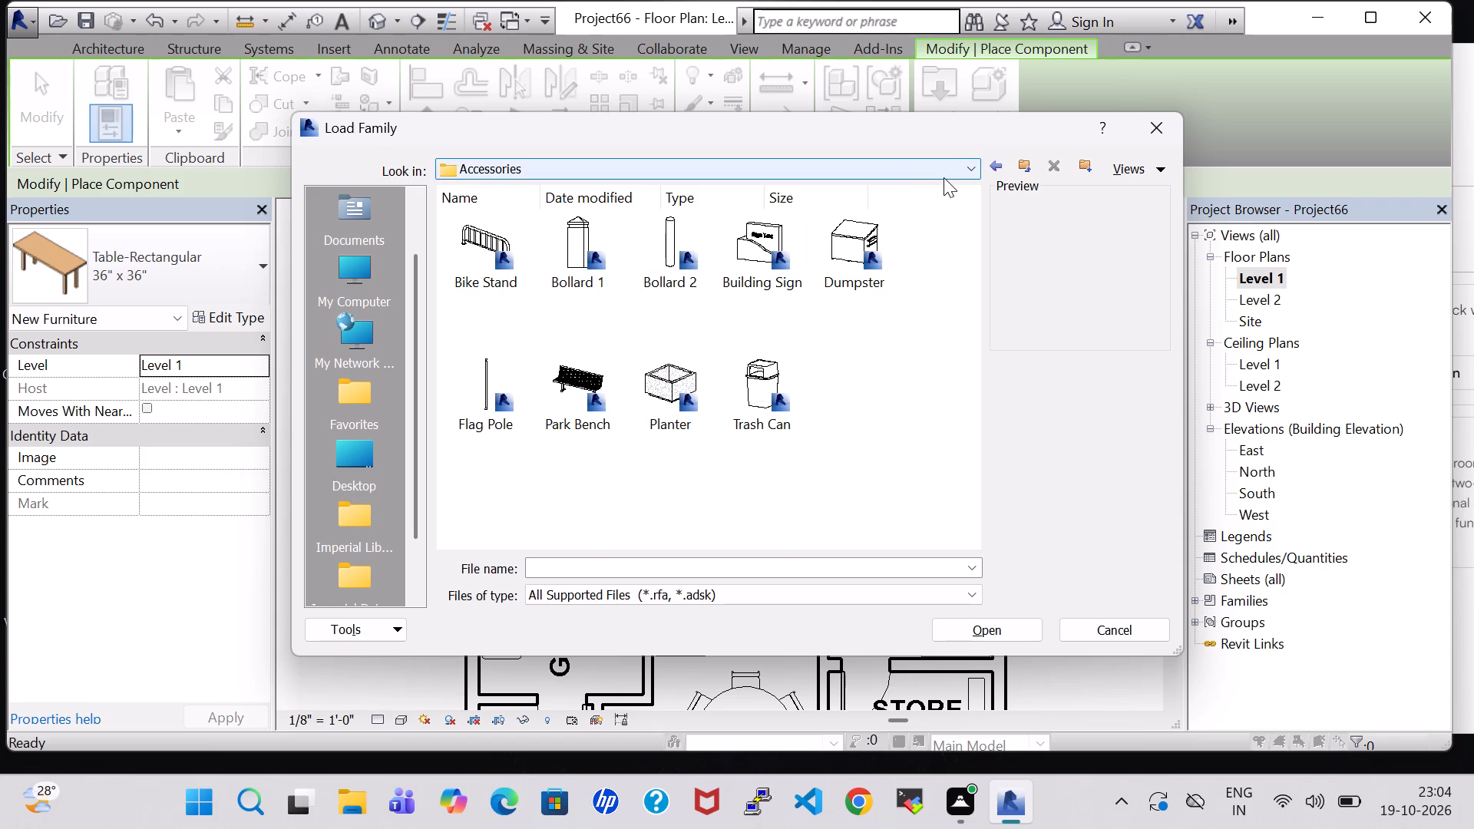
left_click(989, 165)
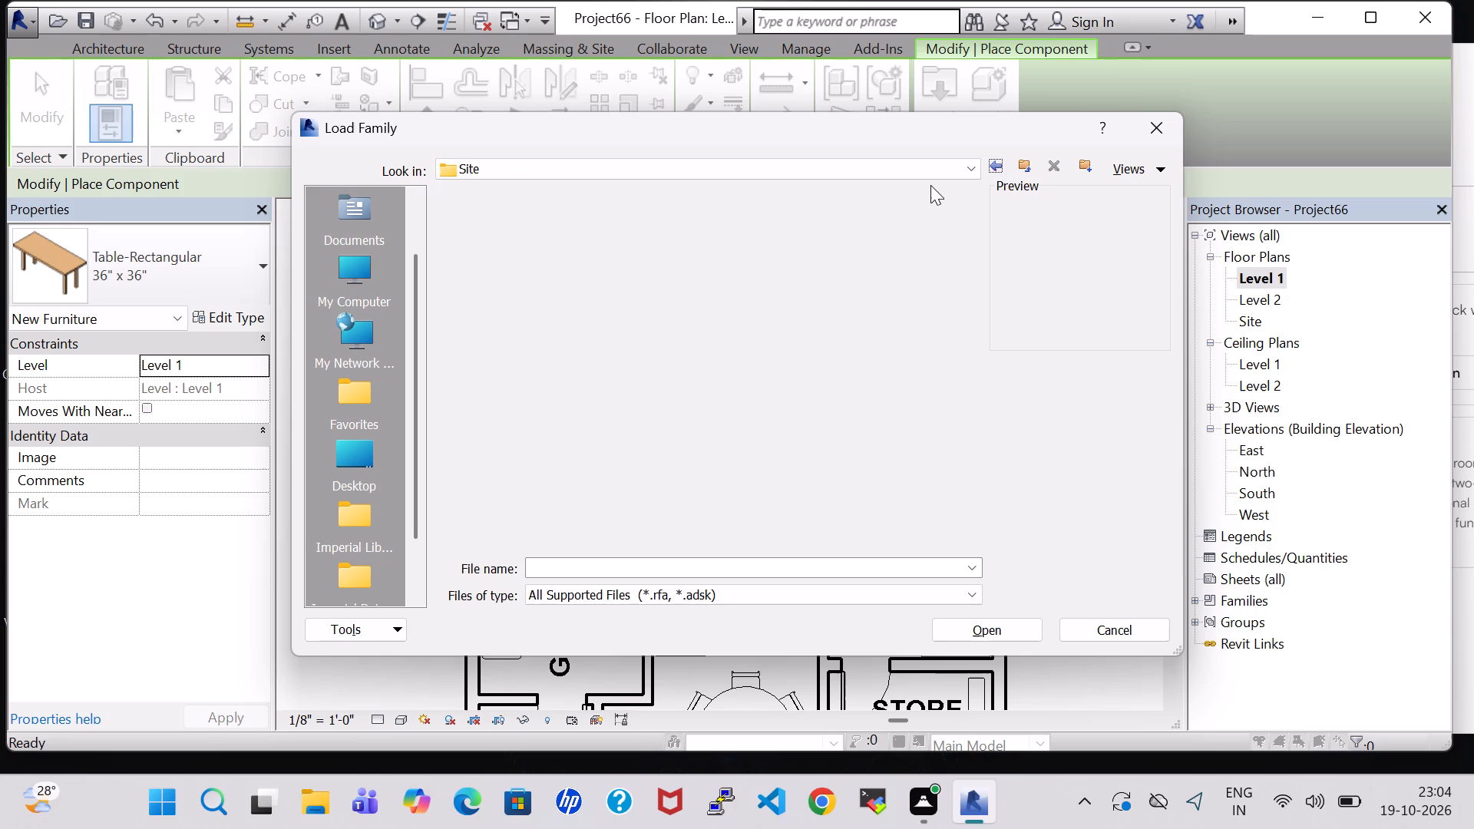
double_click(589, 273)
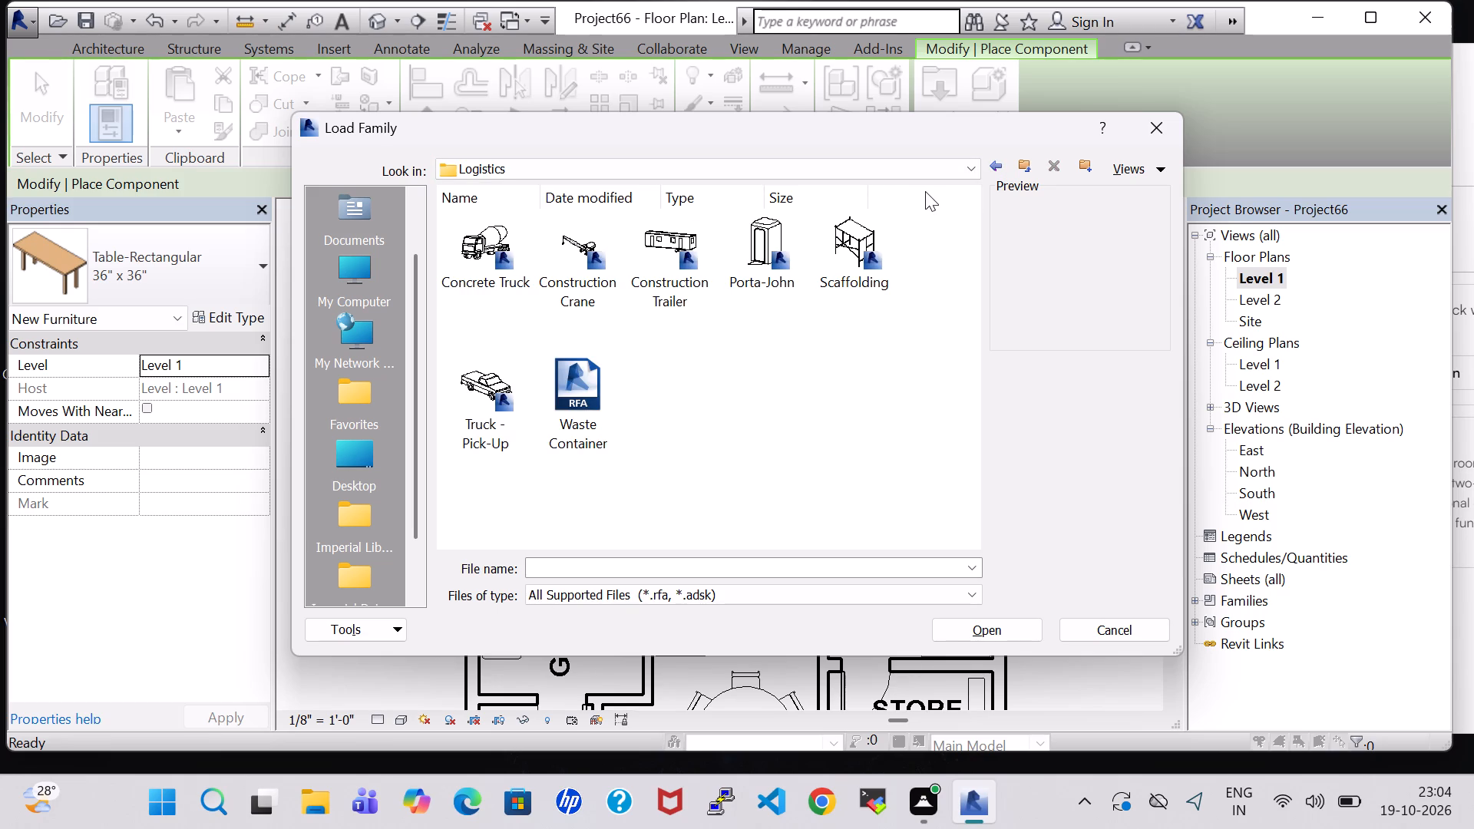
left_click(989, 163)
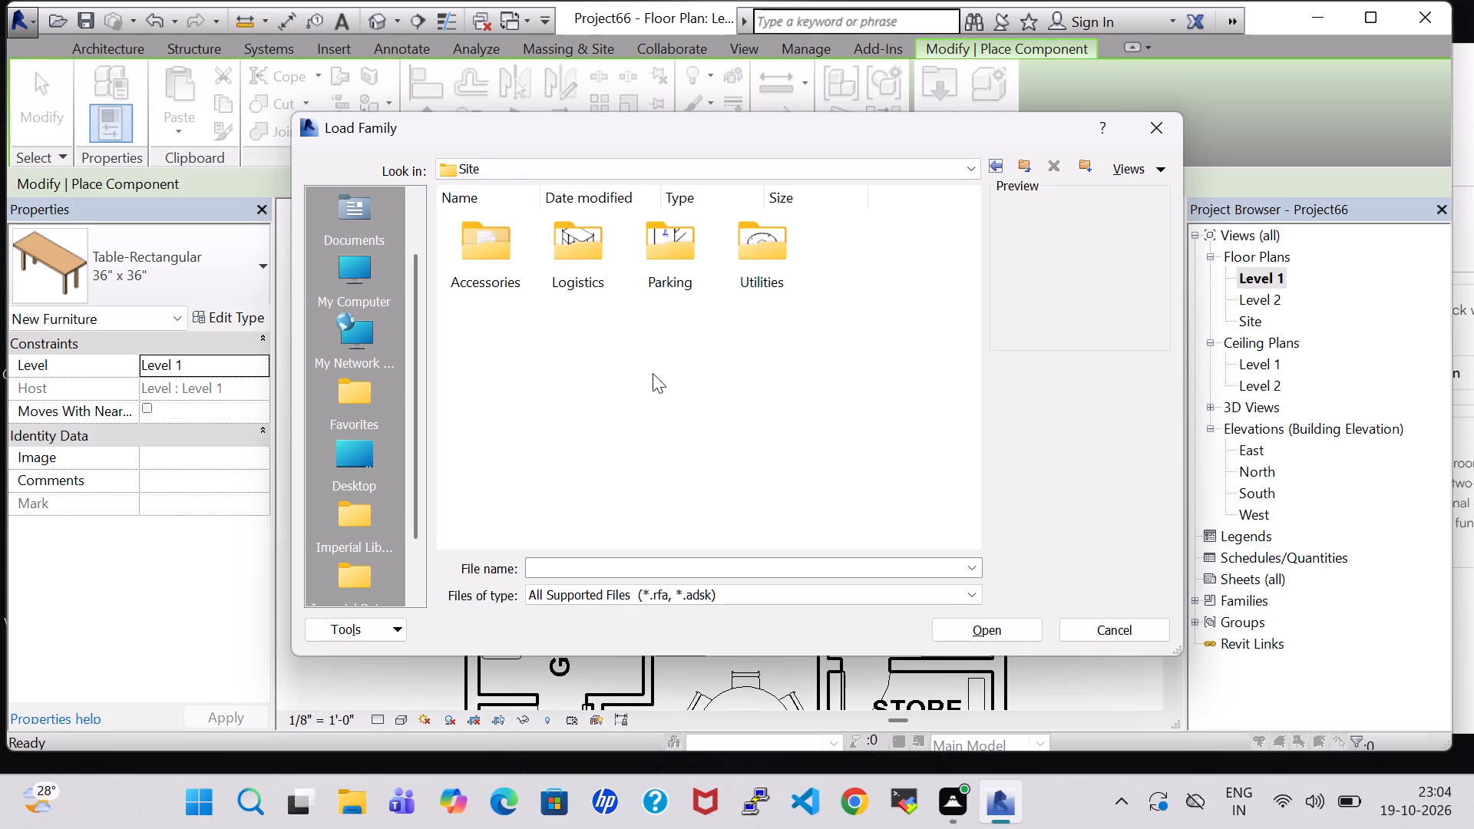
double_click(659, 259)
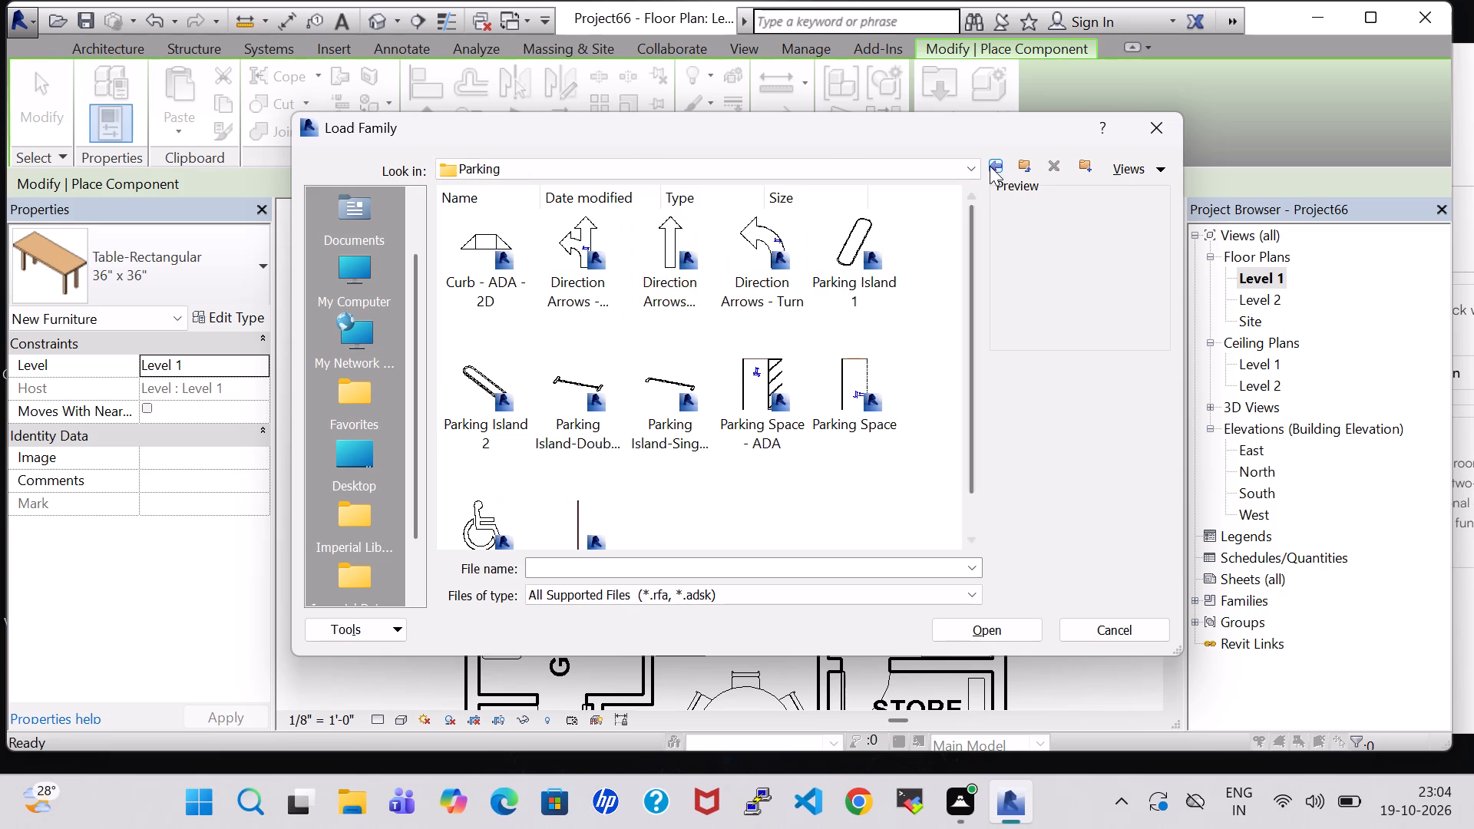
left_click(990, 166)
double_click(745, 250)
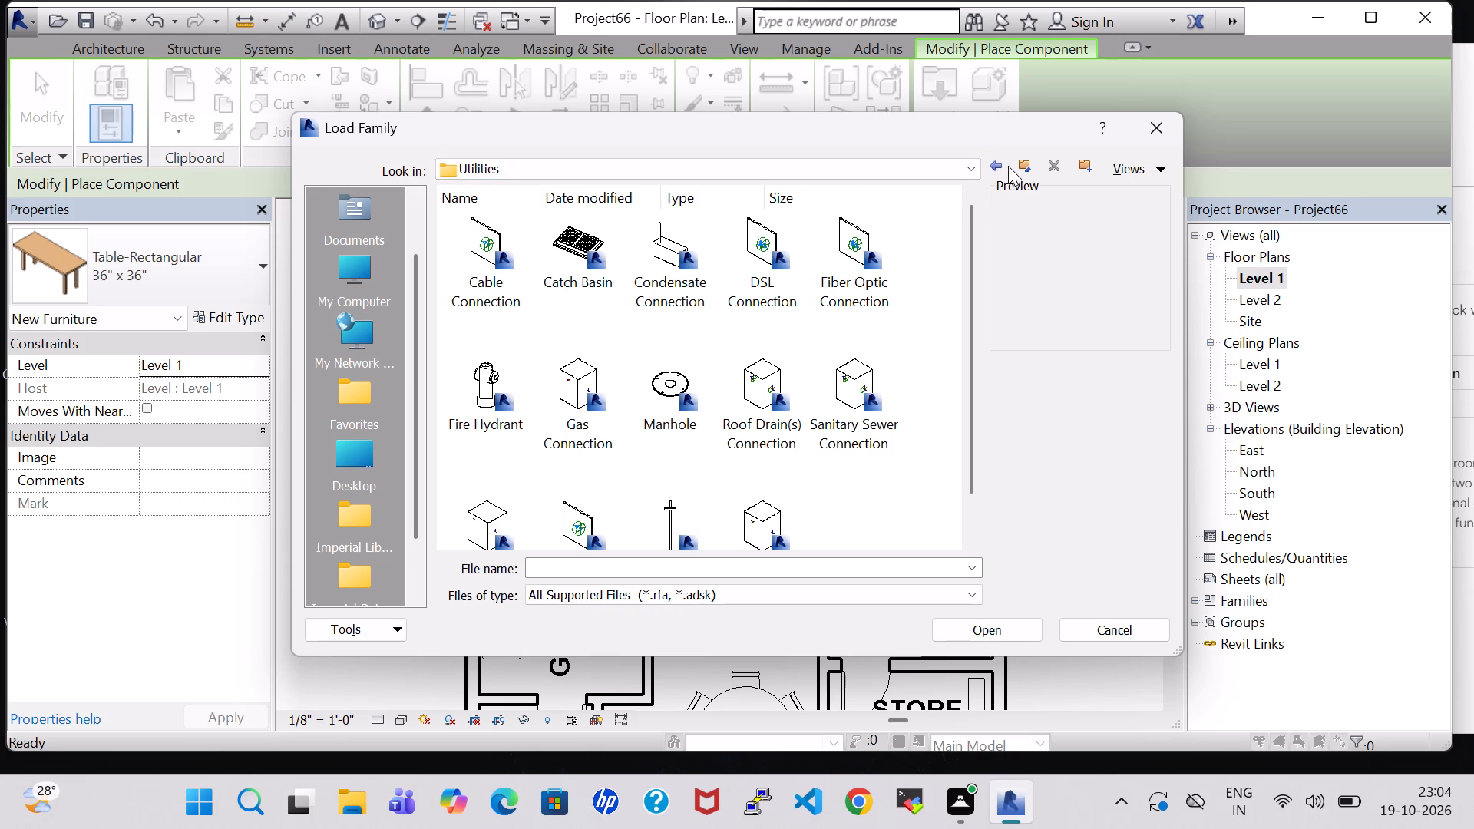
left_click(1008, 166)
left_click(987, 166)
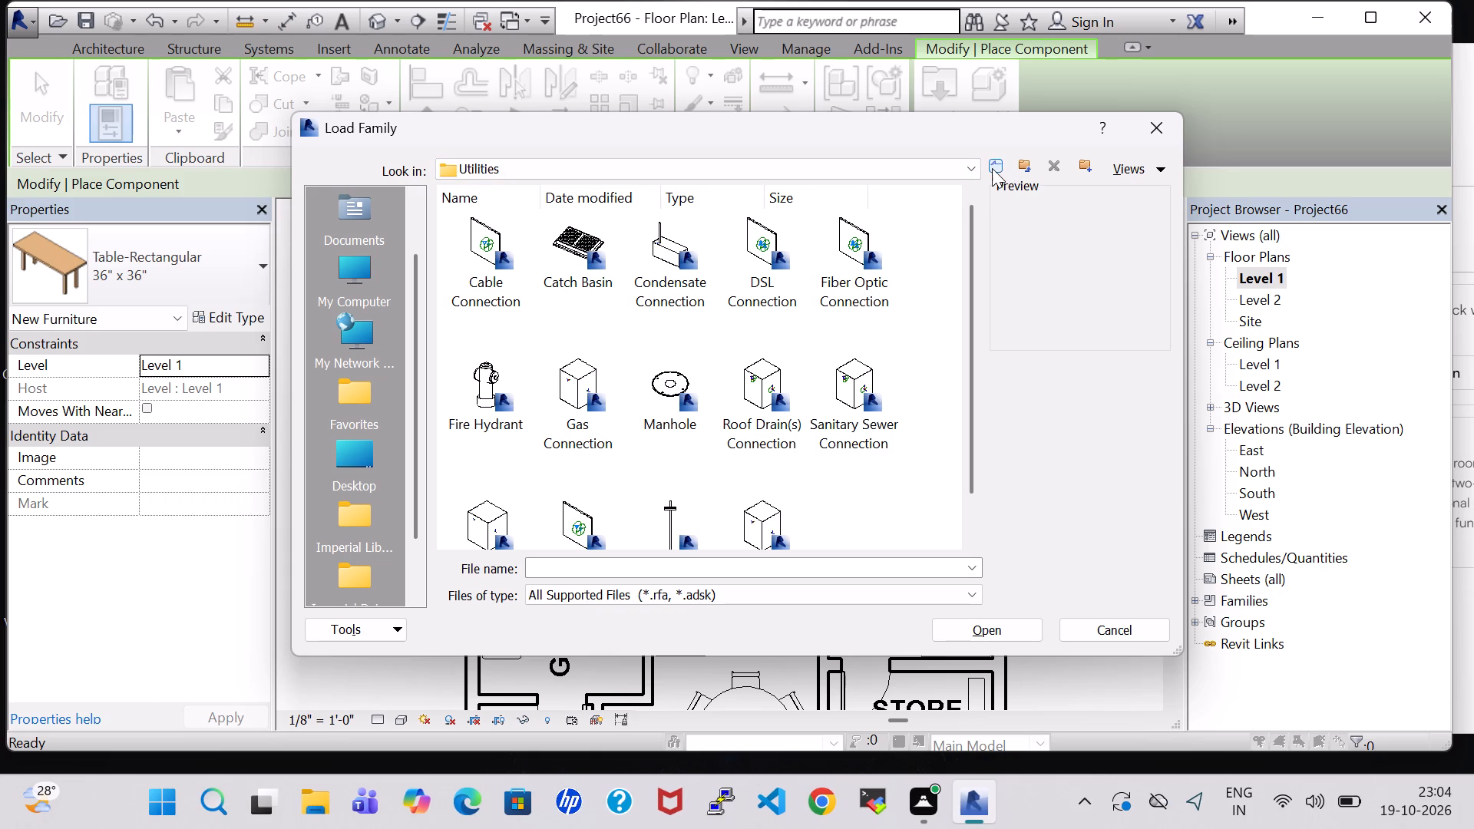
left_click(992, 168)
left_click(992, 168)
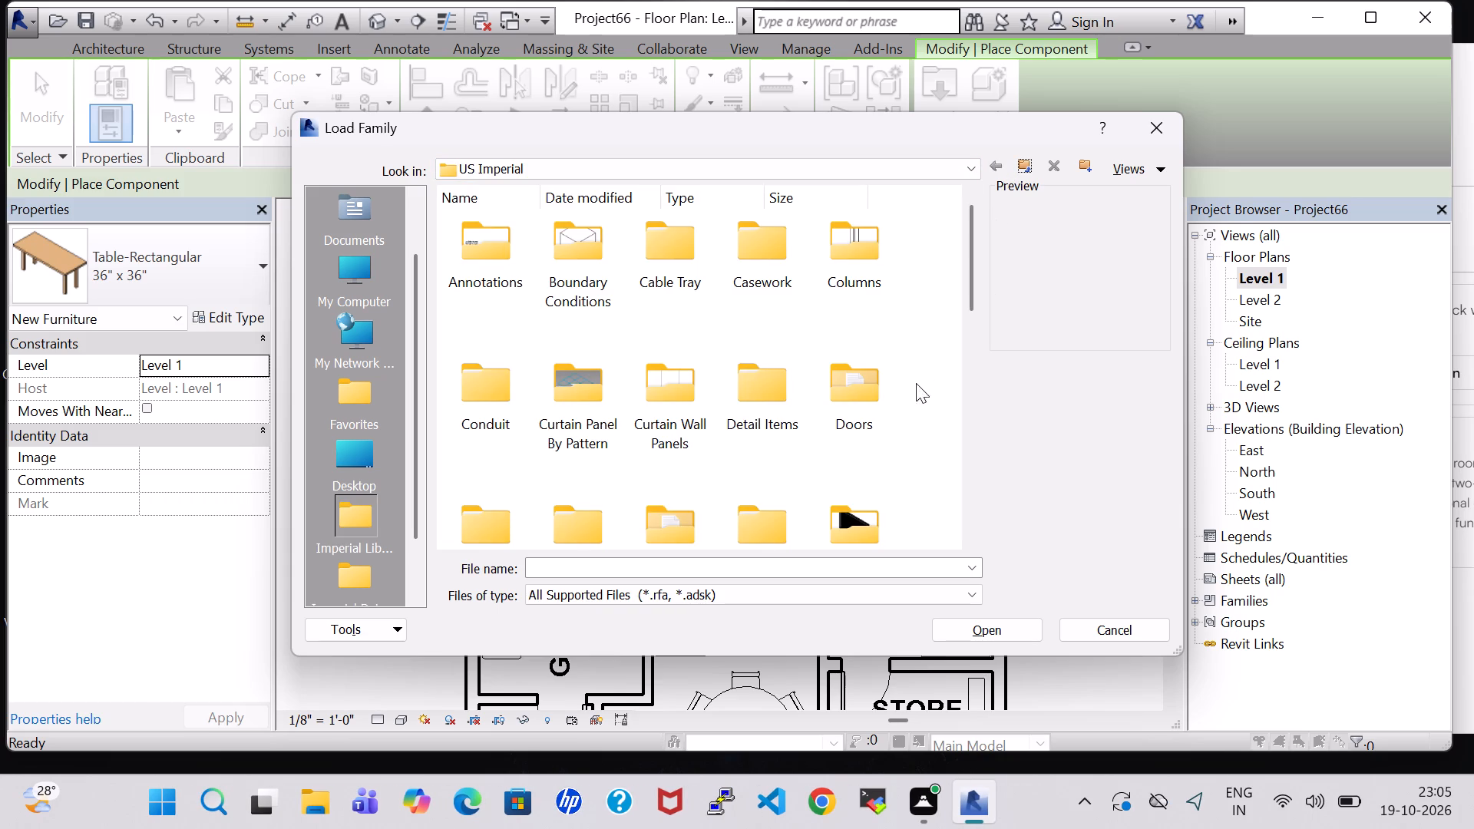
Check the Annotations family folder, then close the family library without loading anything and end component placement.
double_click(973, 191)
double_click(480, 260)
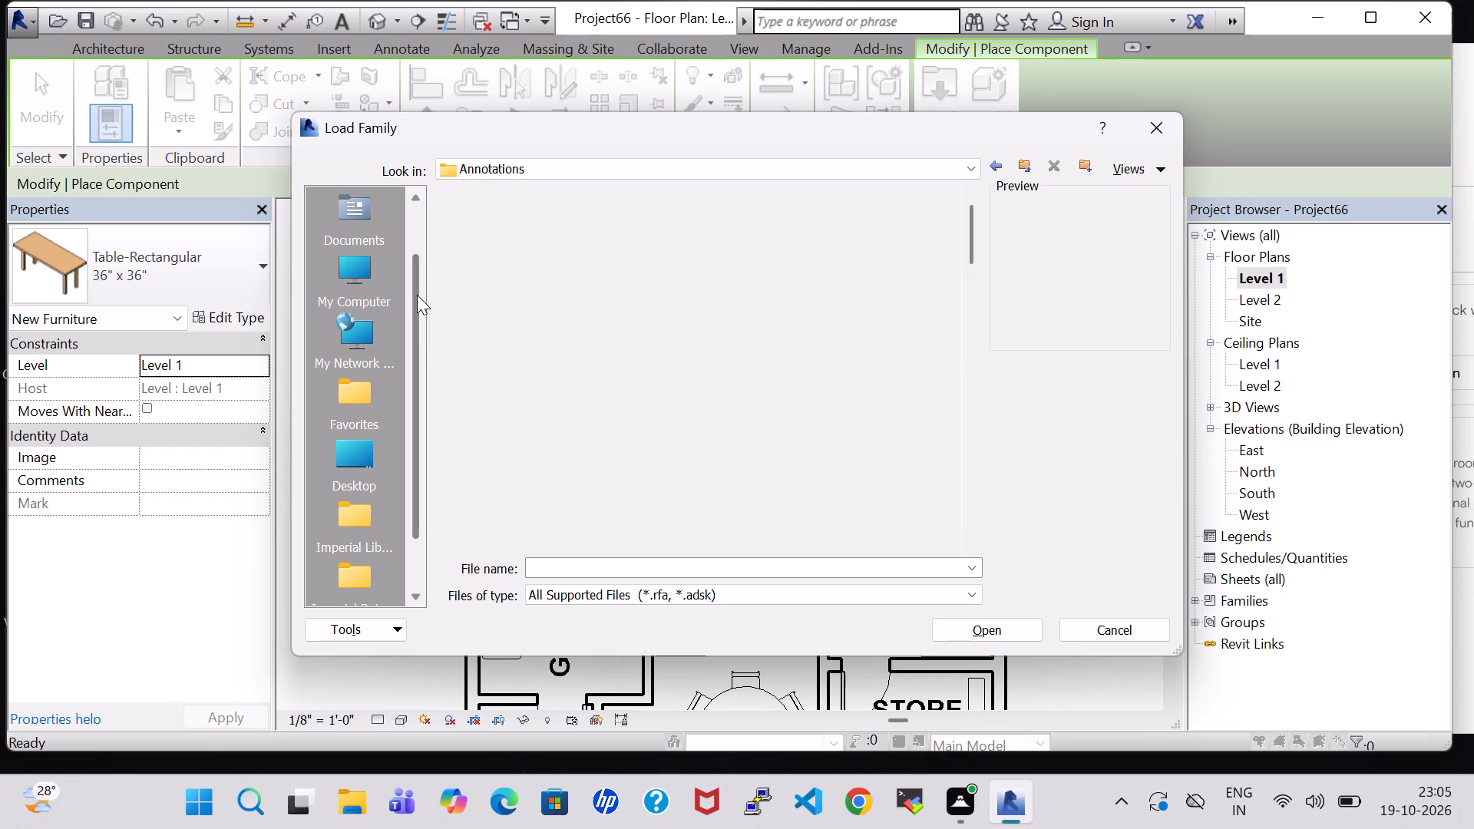
scroll(733, 312, "down", 1)
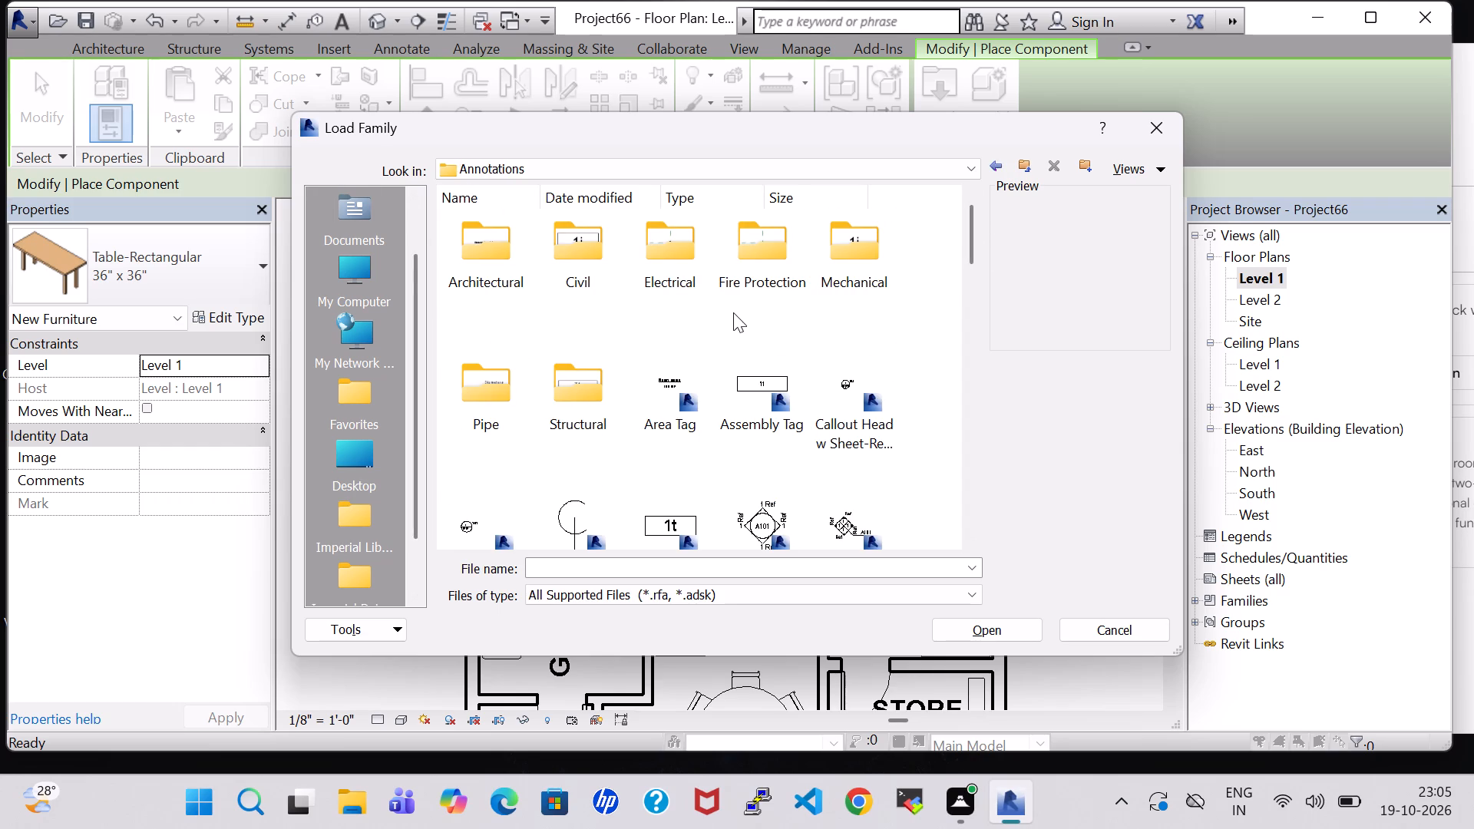
scroll(733, 306, "up", 2)
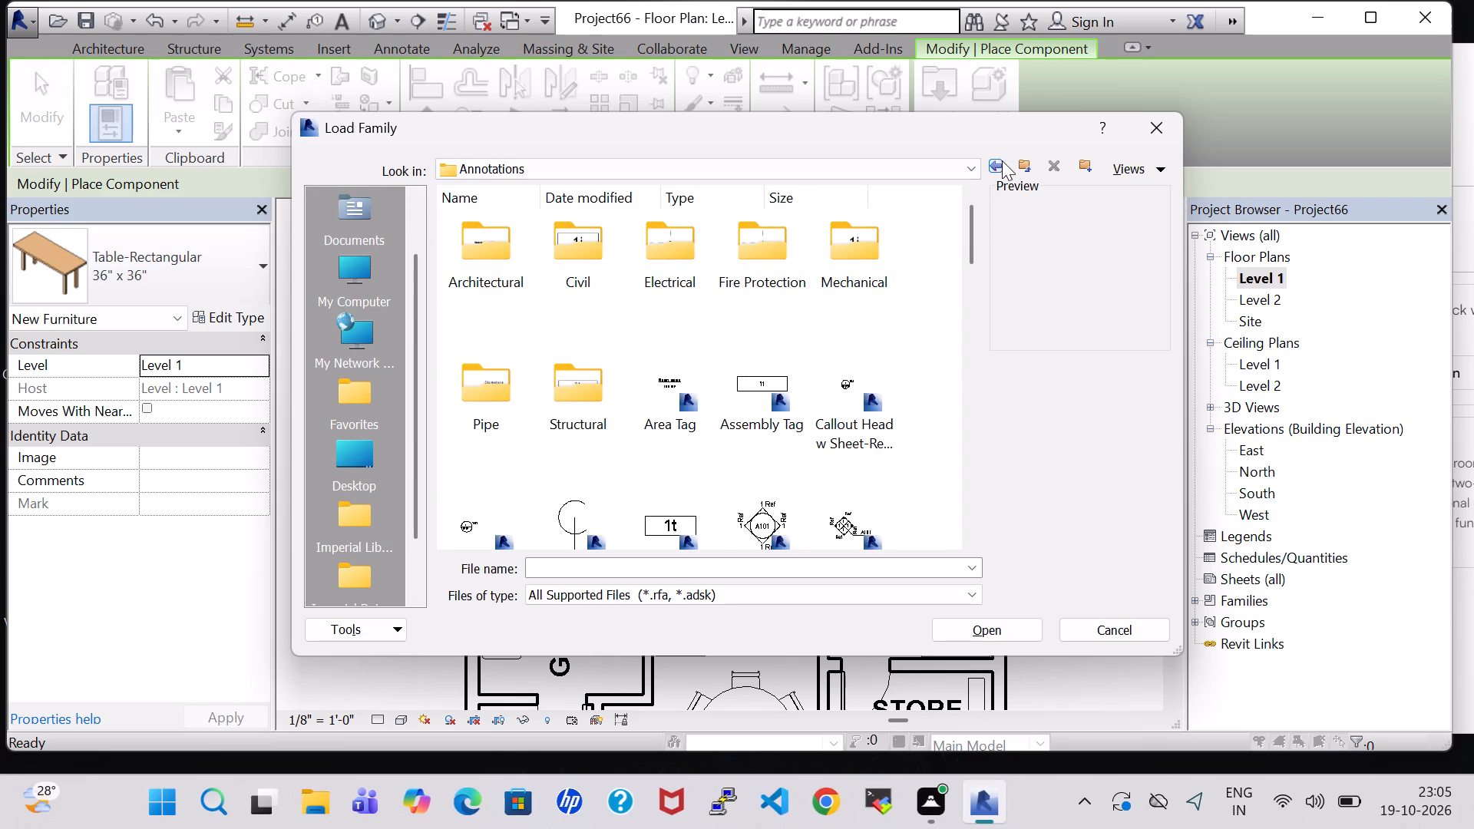
left_click(994, 161)
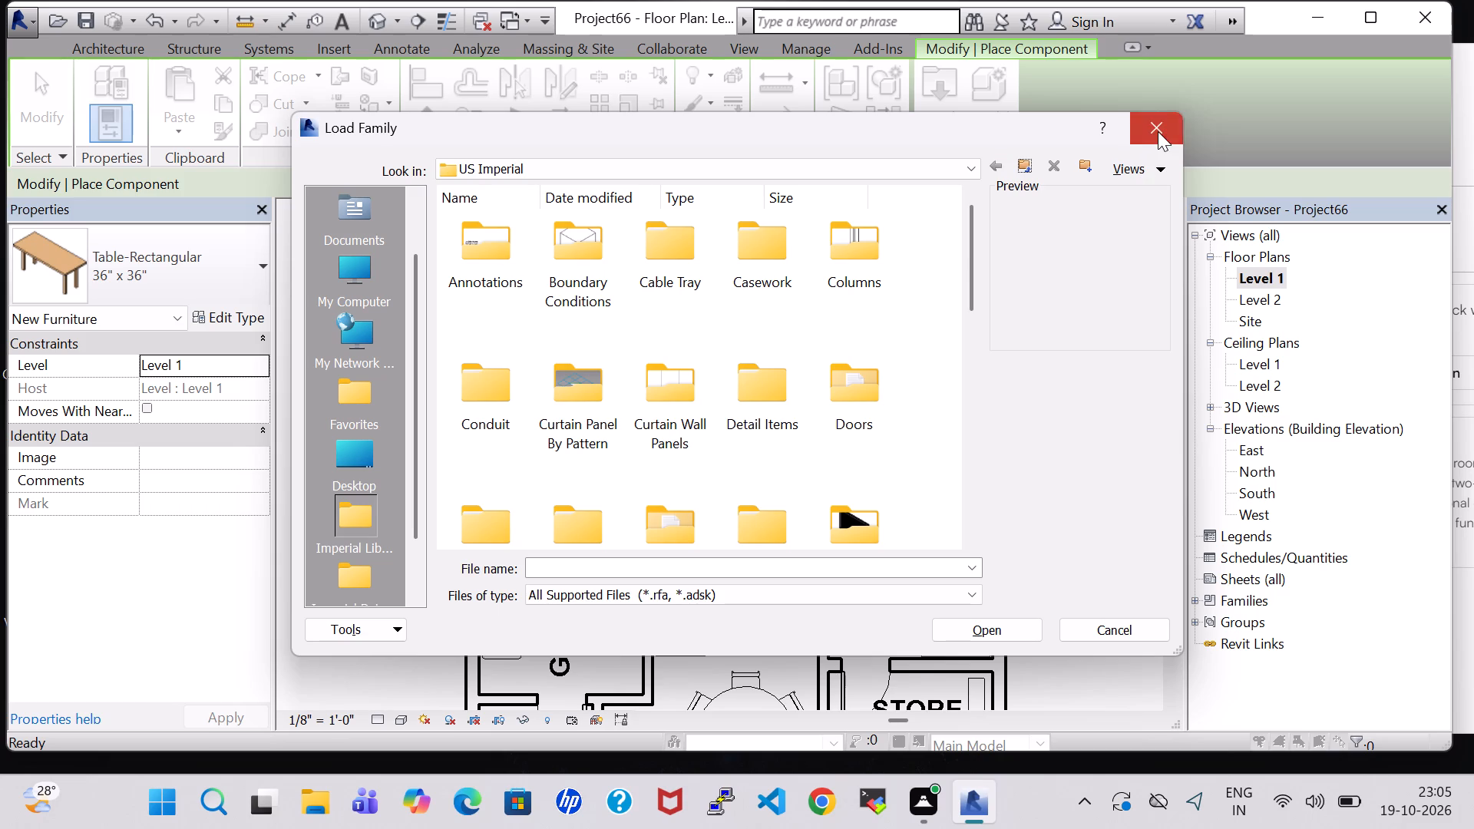
left_click(1158, 131)
scroll(944, 309, "down", 4)
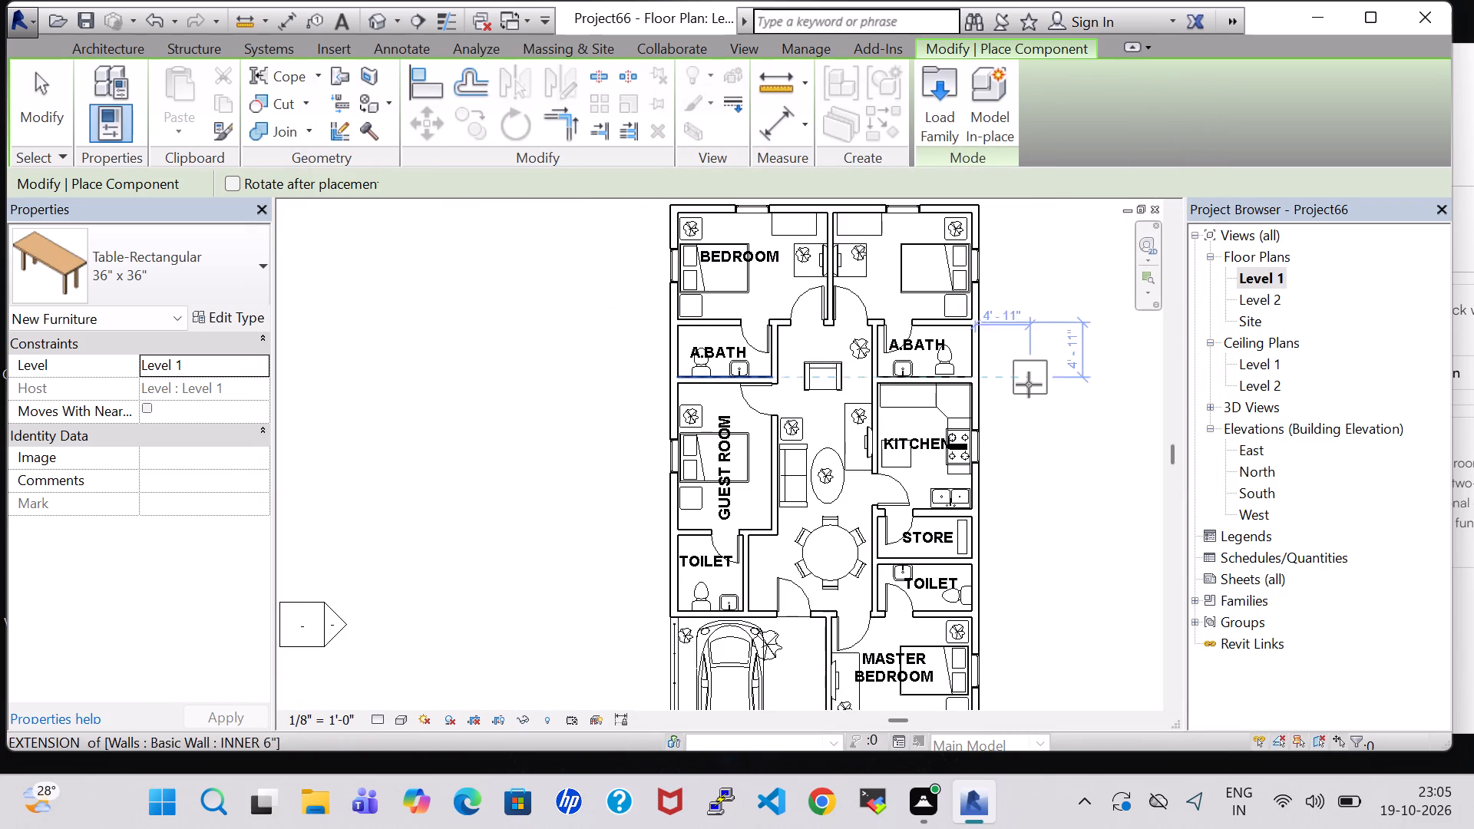
key("Escape")
Review the furnished Level 1 plan and the house exterior in 3D, from straight in front and from above the roof.
scroll(1008, 398, "down", 2)
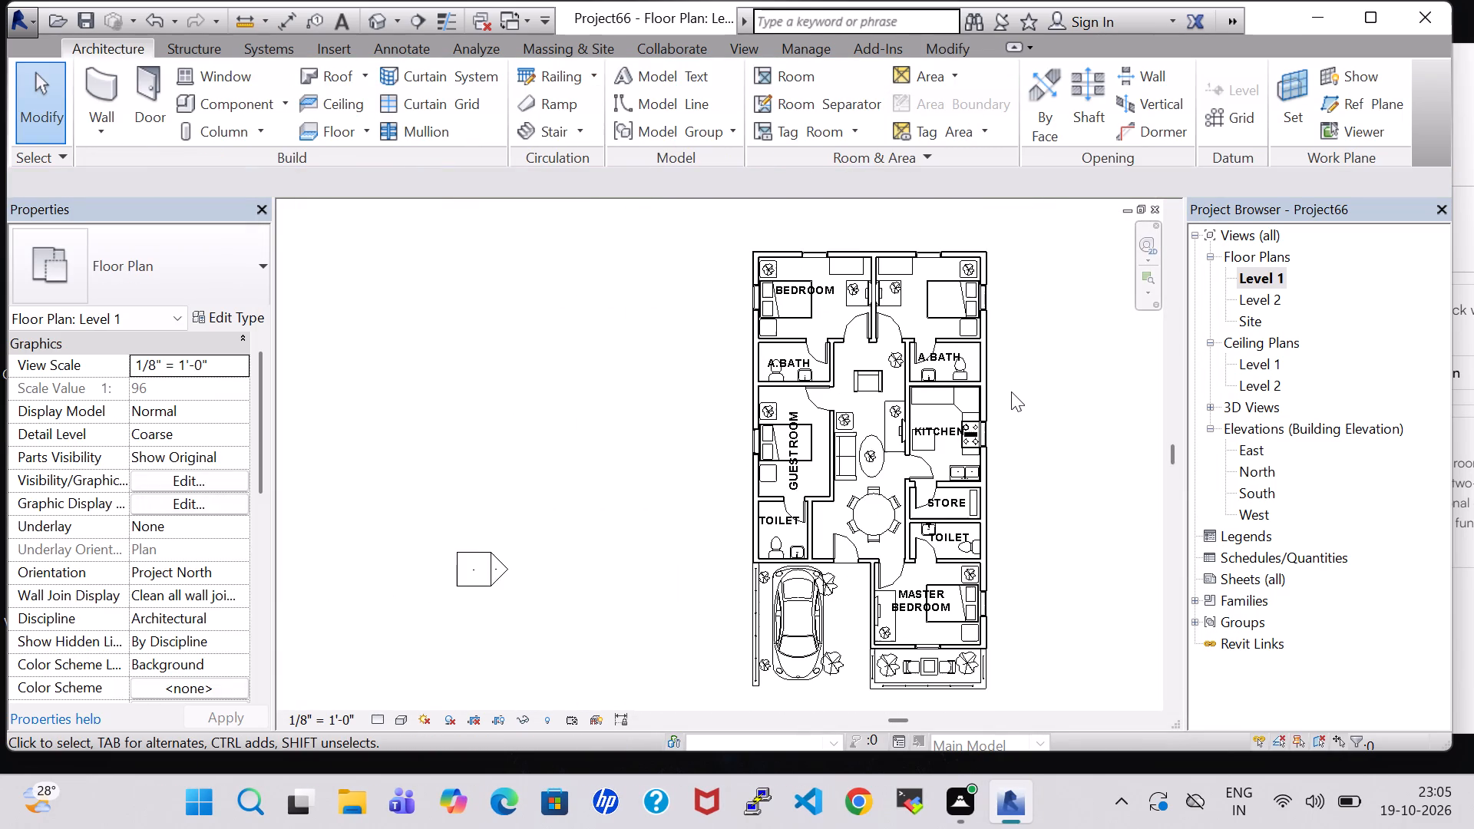
middle_click_drag(1011, 410, 1013, 378)
scroll(1060, 380, "up", 1)
middle_click_drag(1060, 380, 1024, 380)
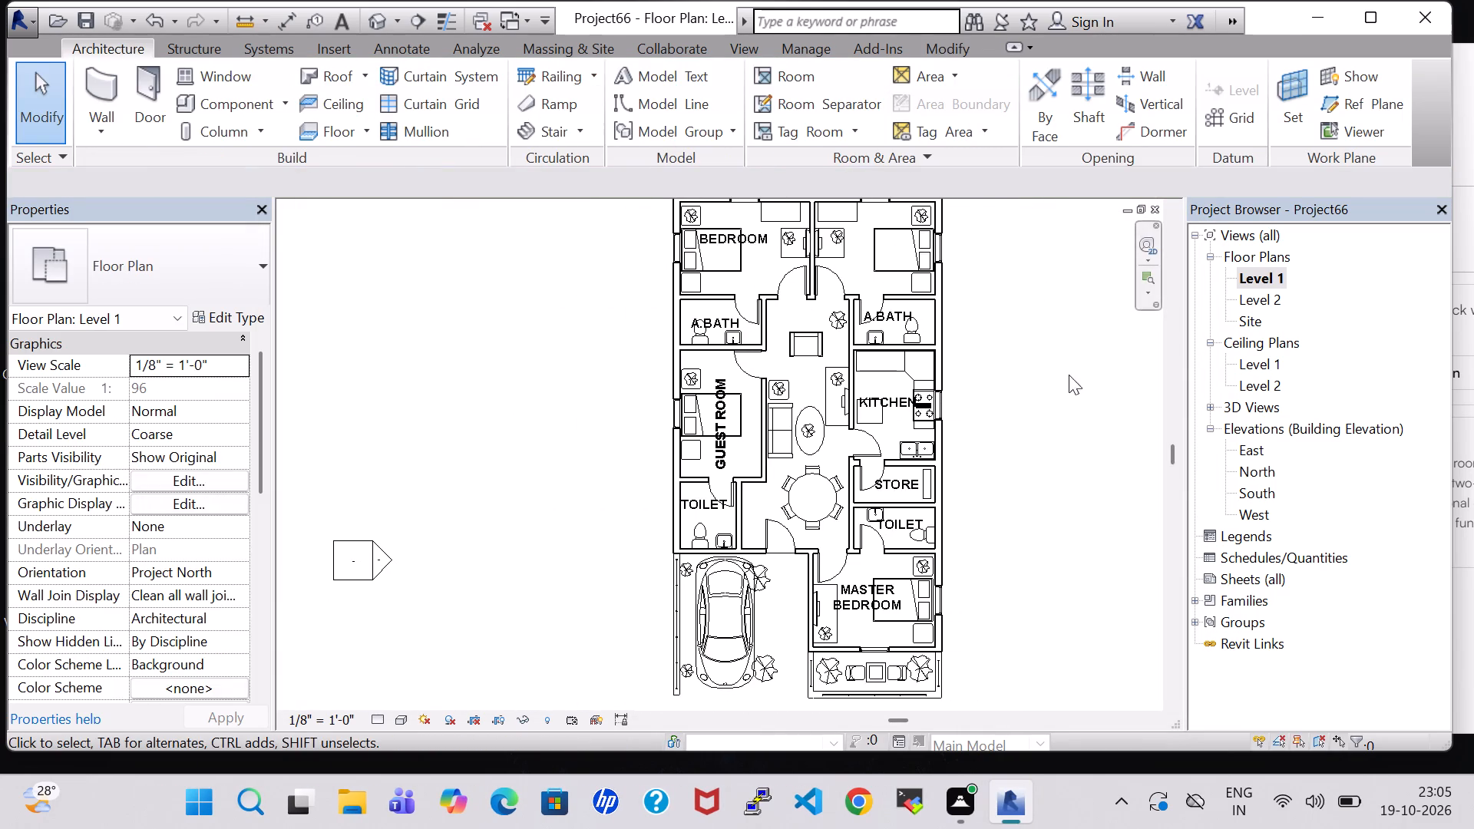
left_click(372, 21)
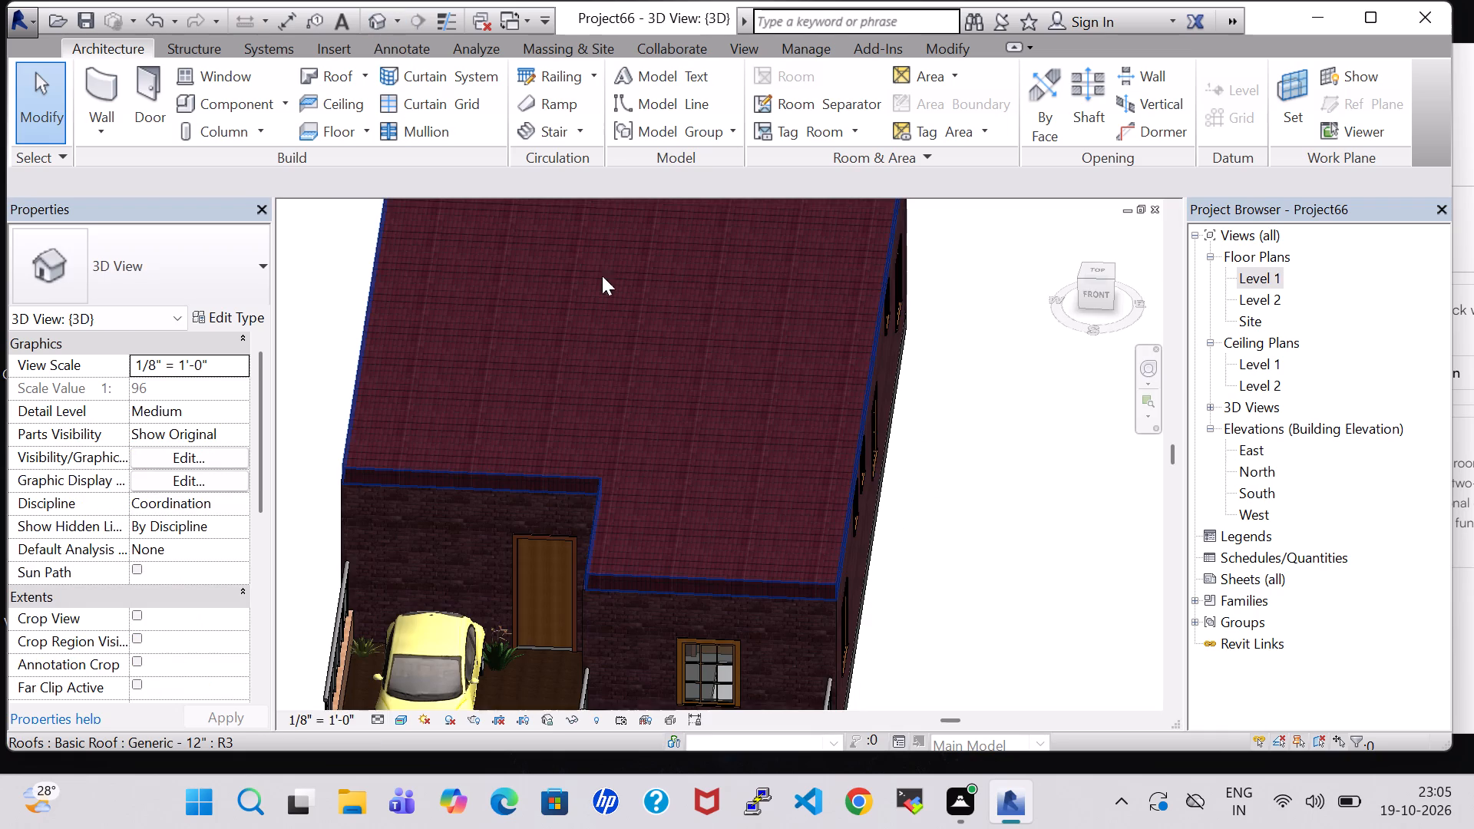
scroll(789, 414, "down", 2)
left_click(1095, 295)
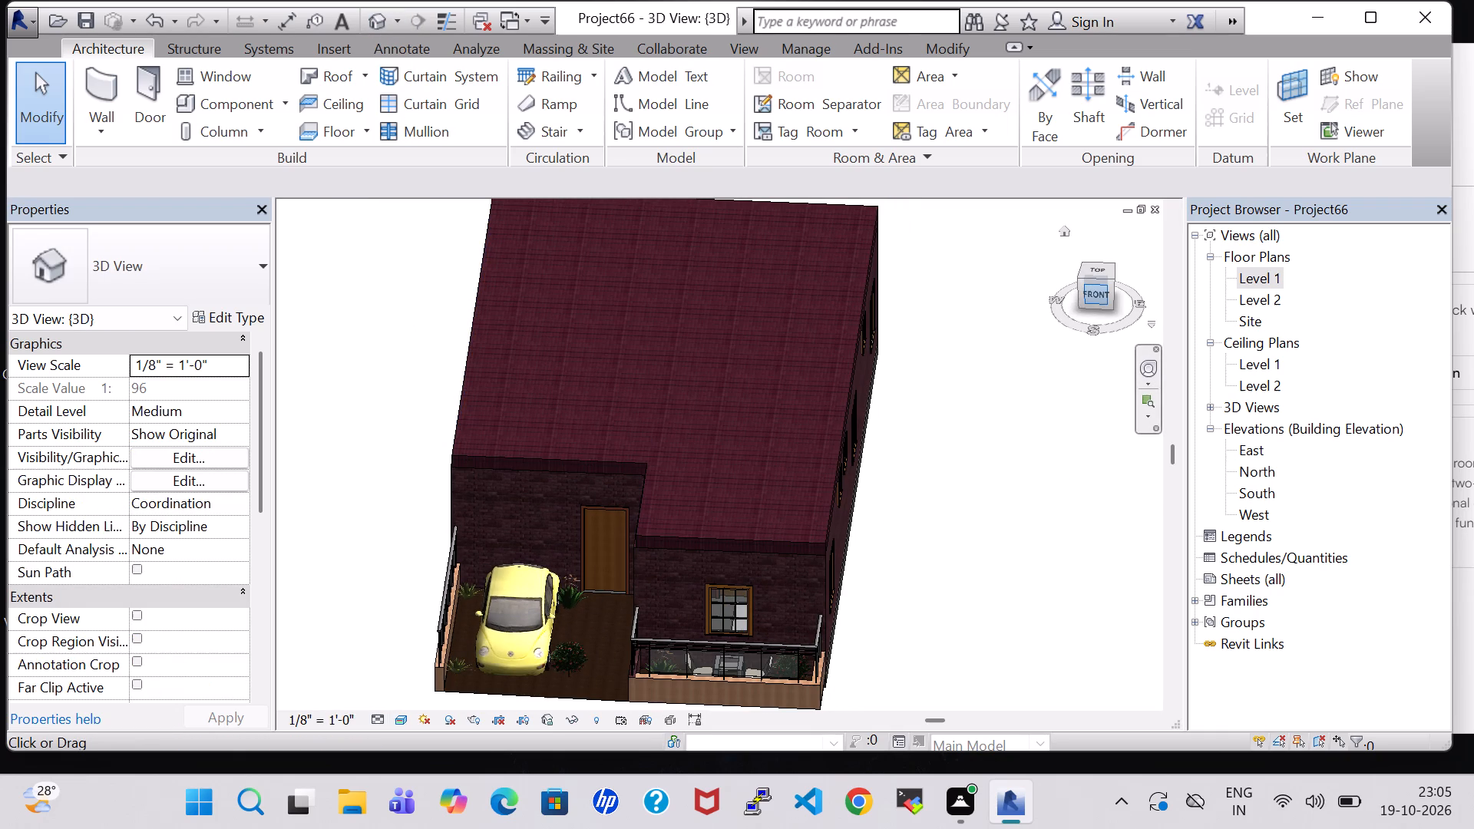
scroll(740, 378, "up", 7)
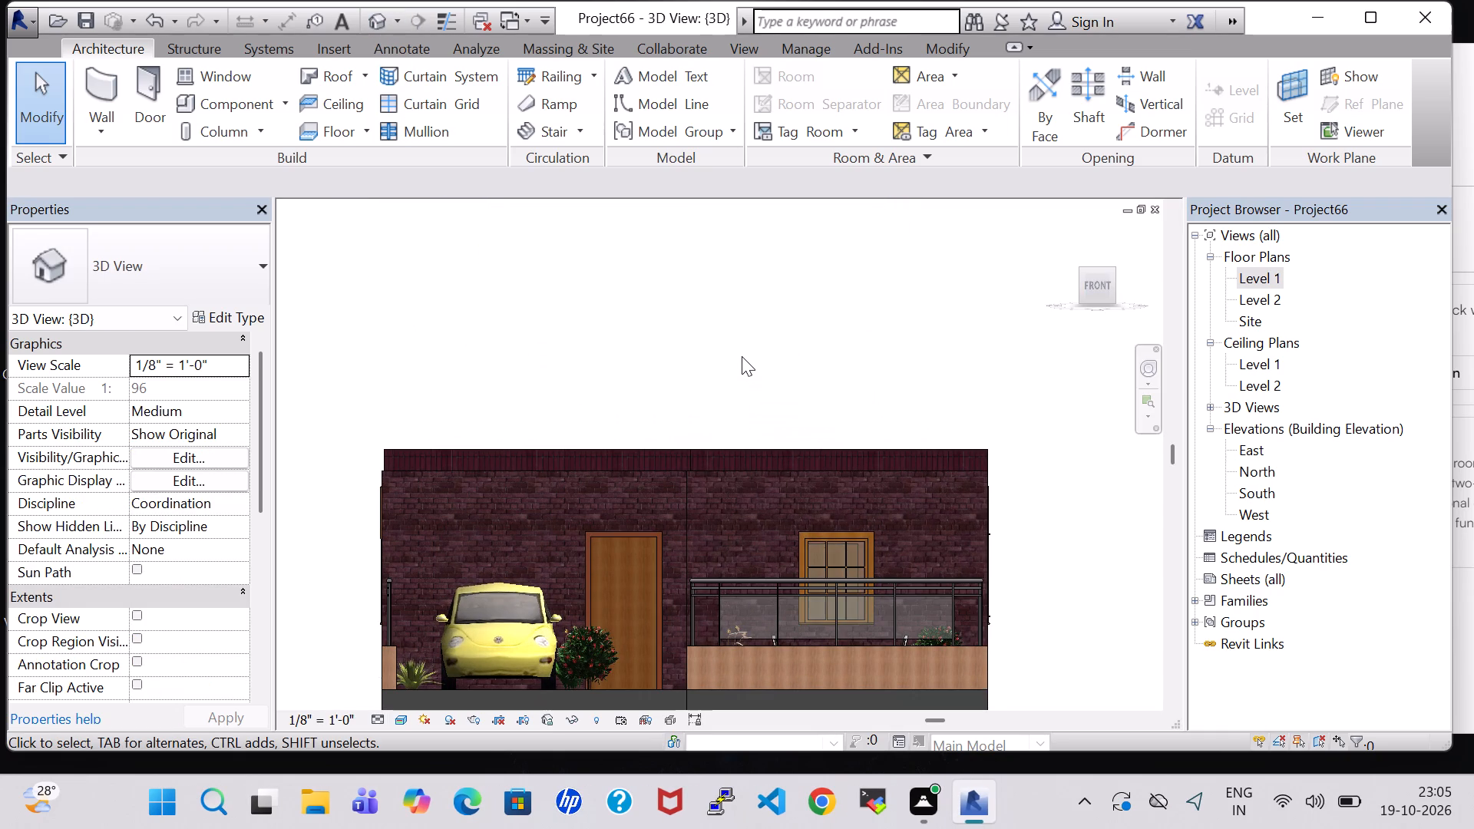
middle_click_drag(747, 366, 745, 375, "shift")
middle_click_drag(745, 379, 724, 422, "shift")
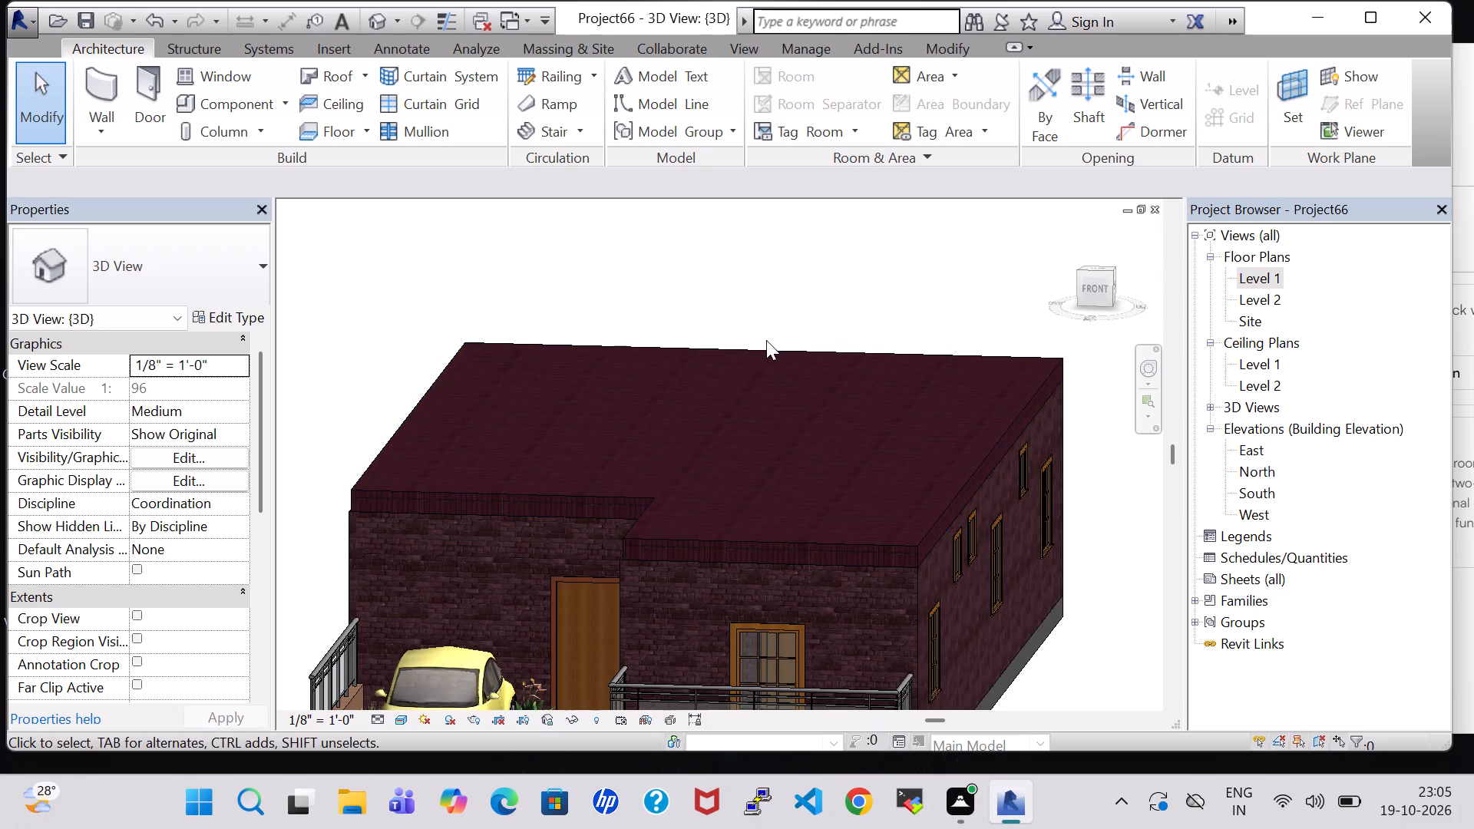
scroll(766, 340, "down", 3)
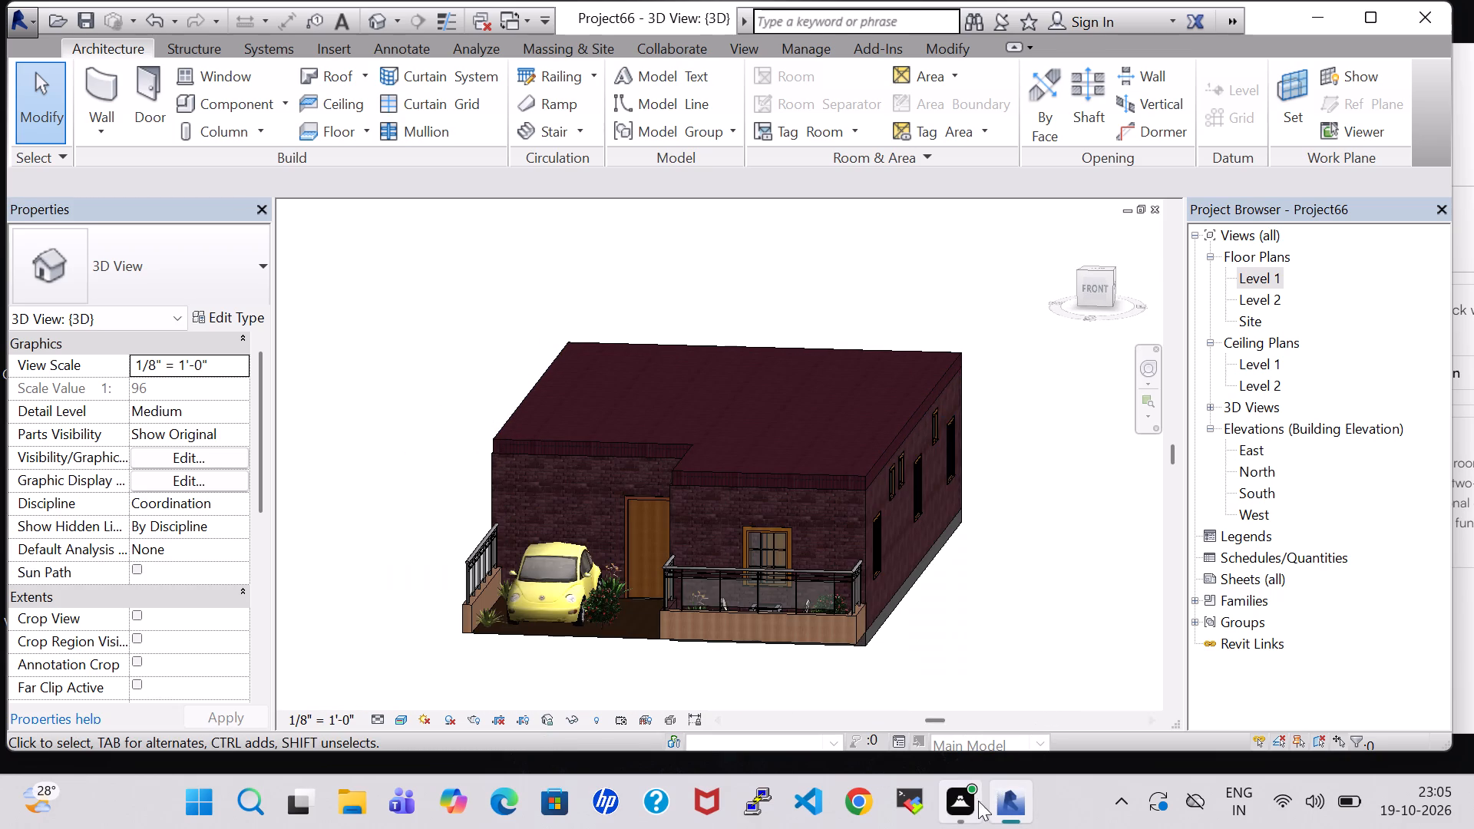
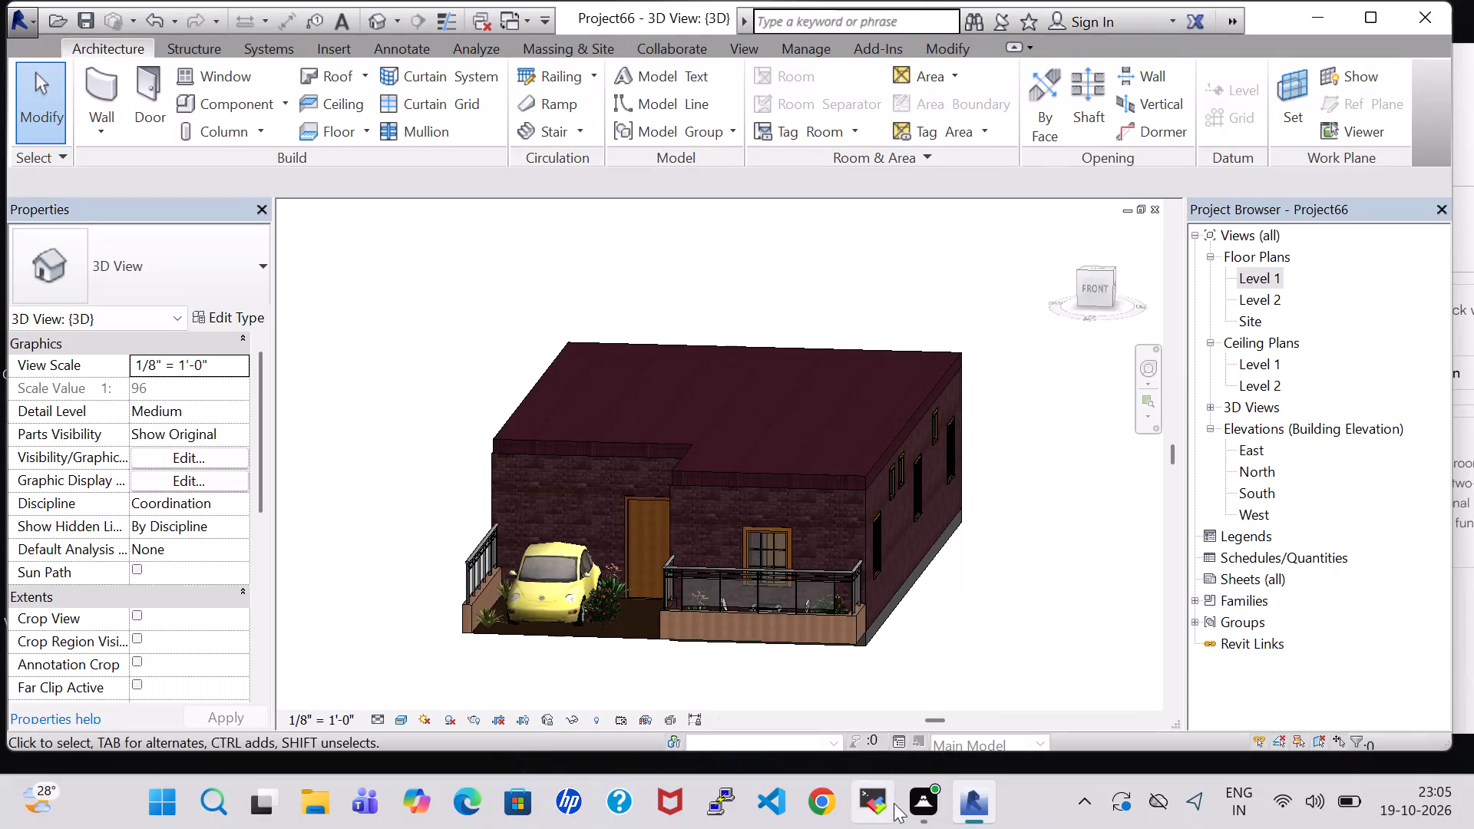
From the Level 1 plan, start placing a component and browse the Plumbing MEP Fixtures family library, including its Appliances folder.
double_click(1267, 276)
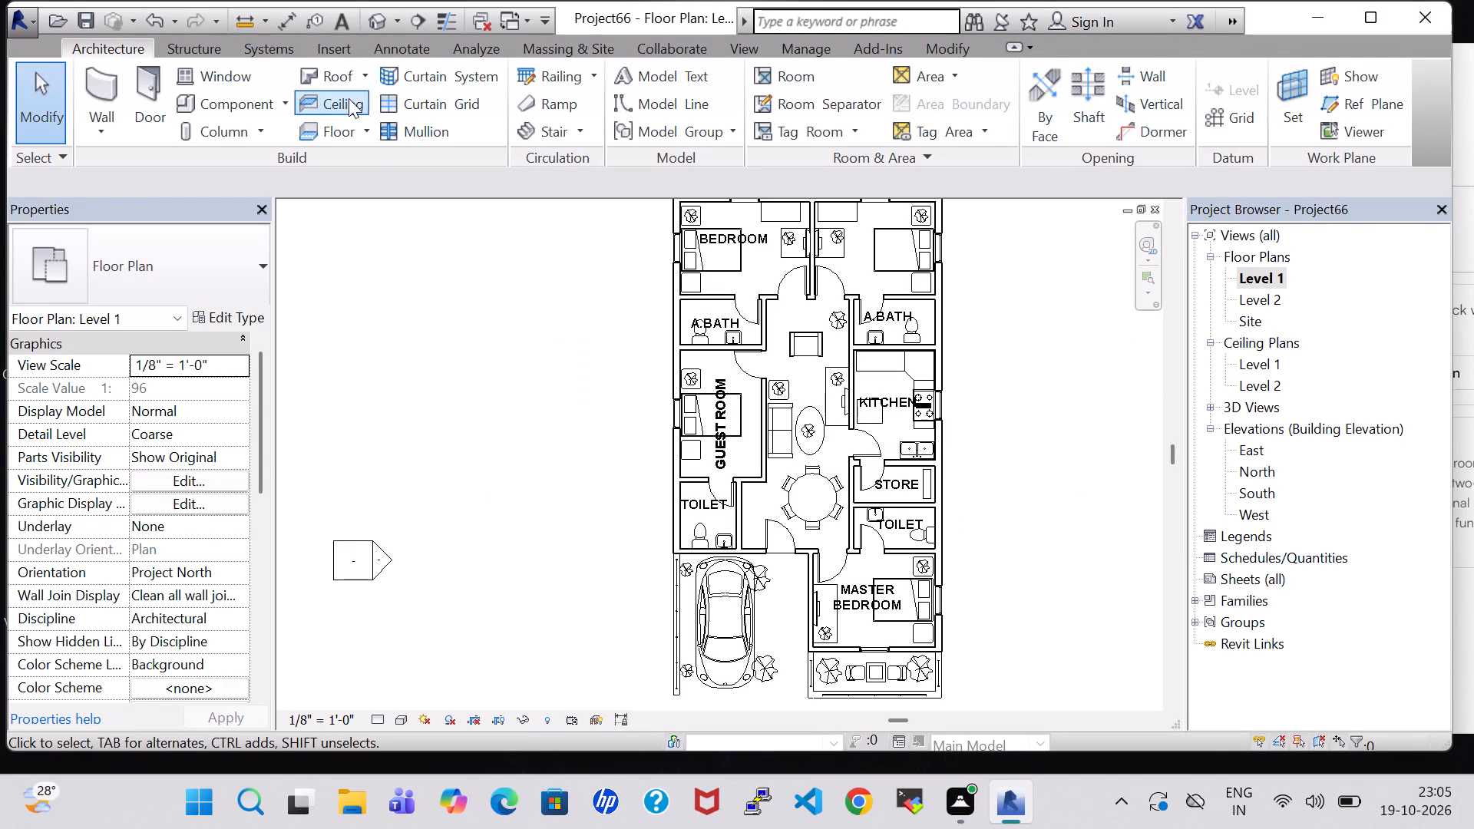
left_click(250, 99)
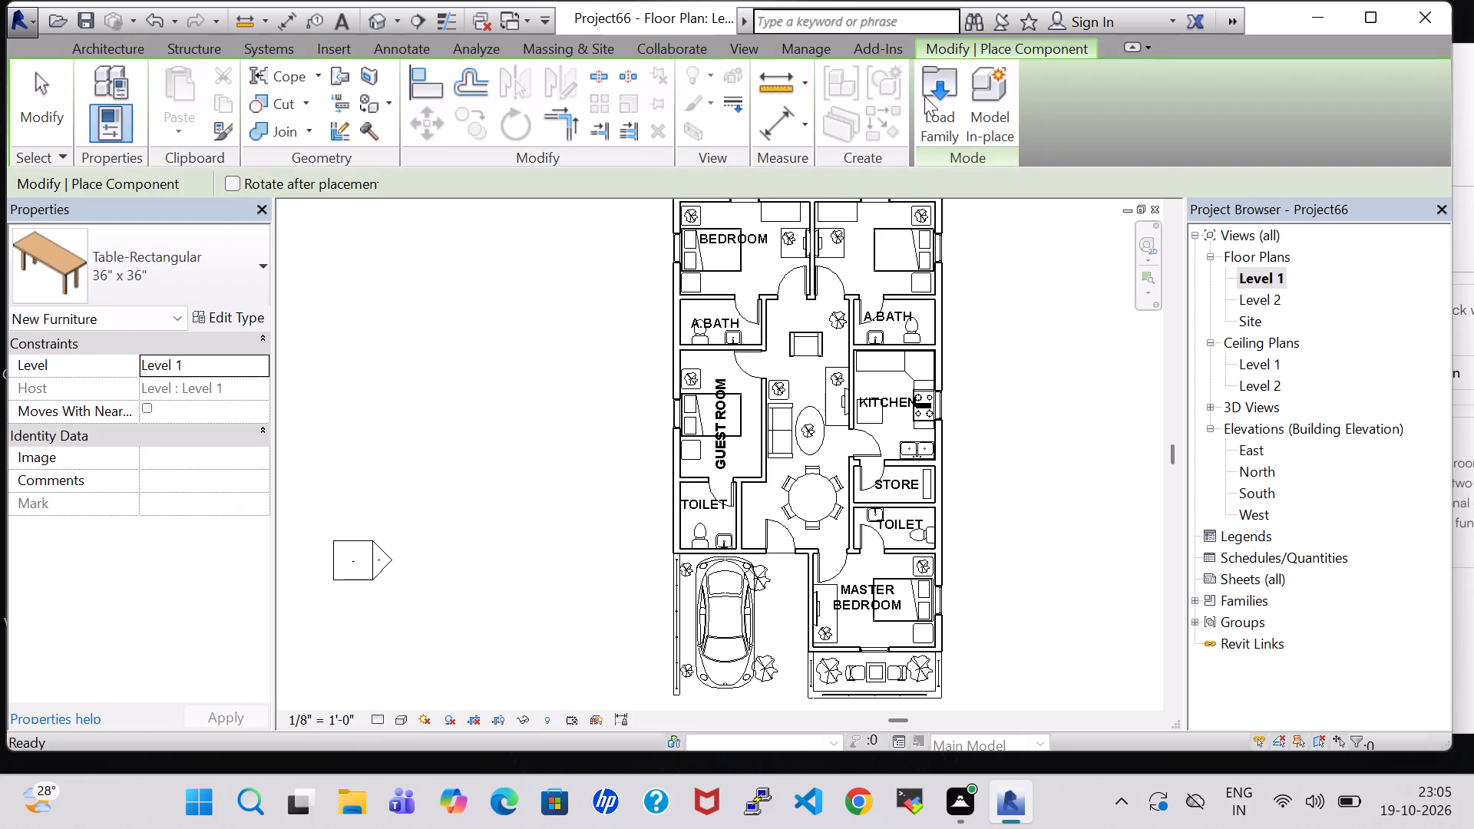
left_click(924, 96)
left_click(760, 516)
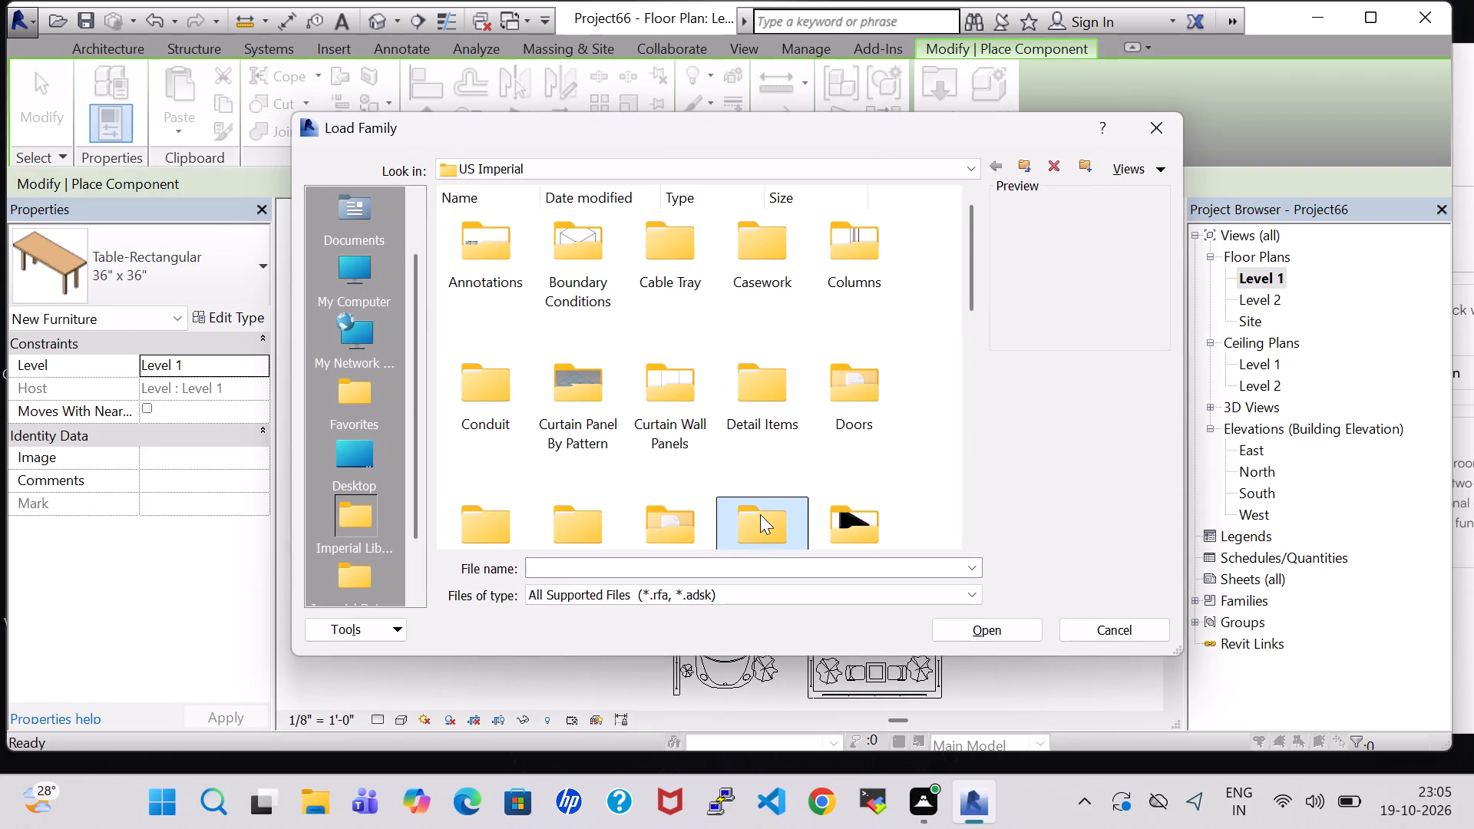
key("p")
double_click(686, 264)
double_click(561, 241)
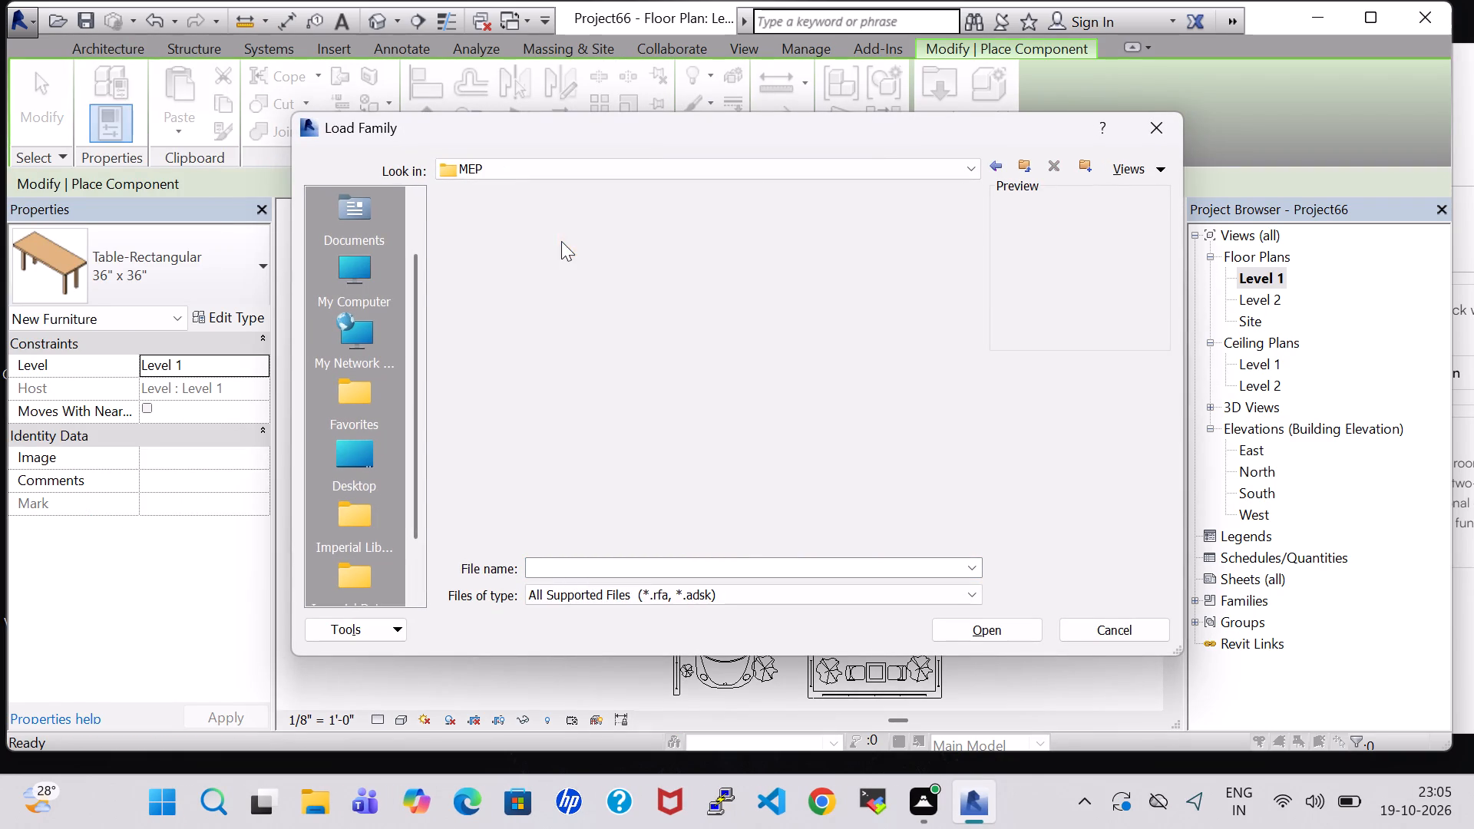
double_click(603, 239)
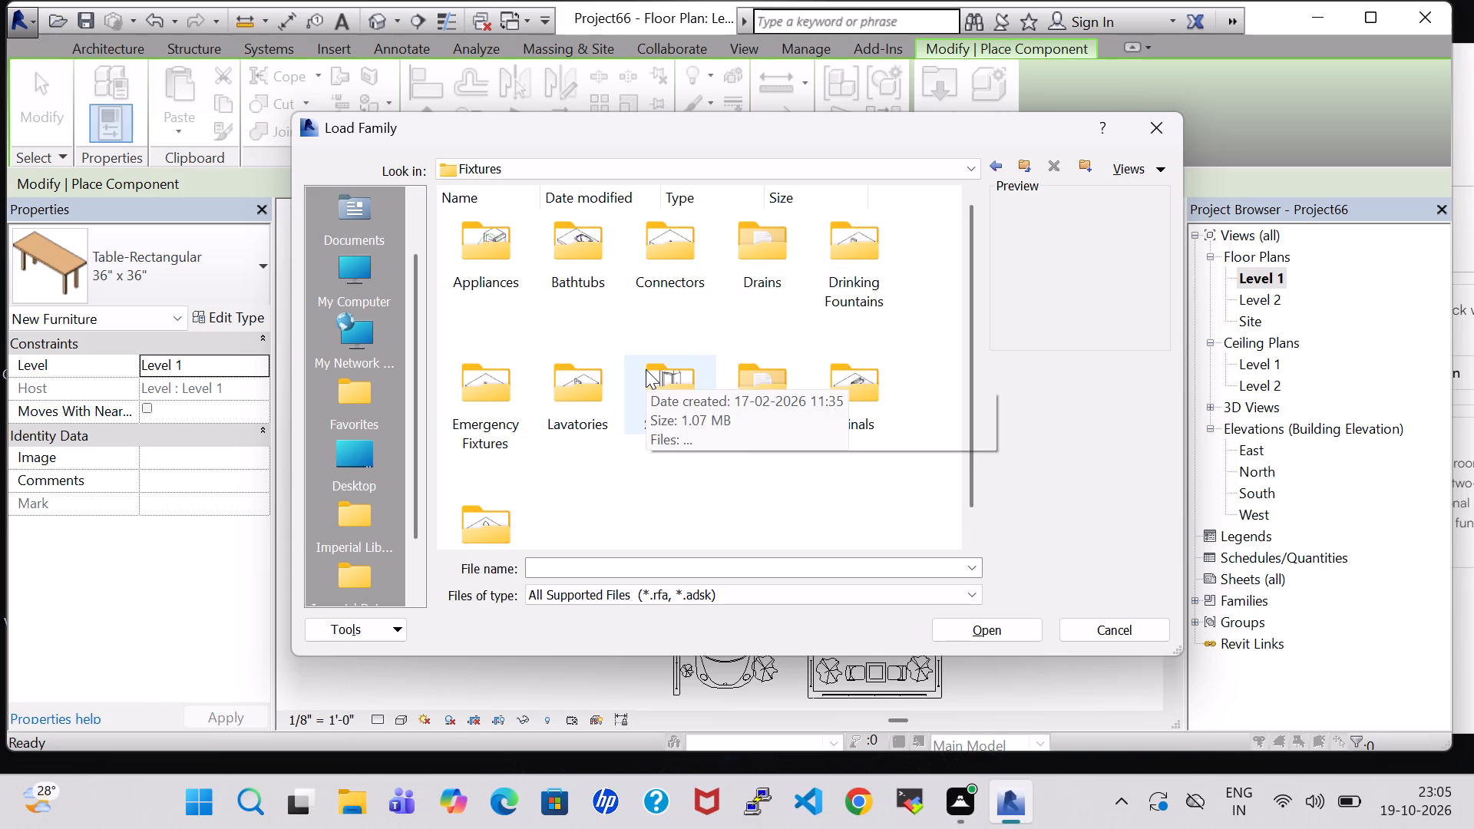
double_click(496, 246)
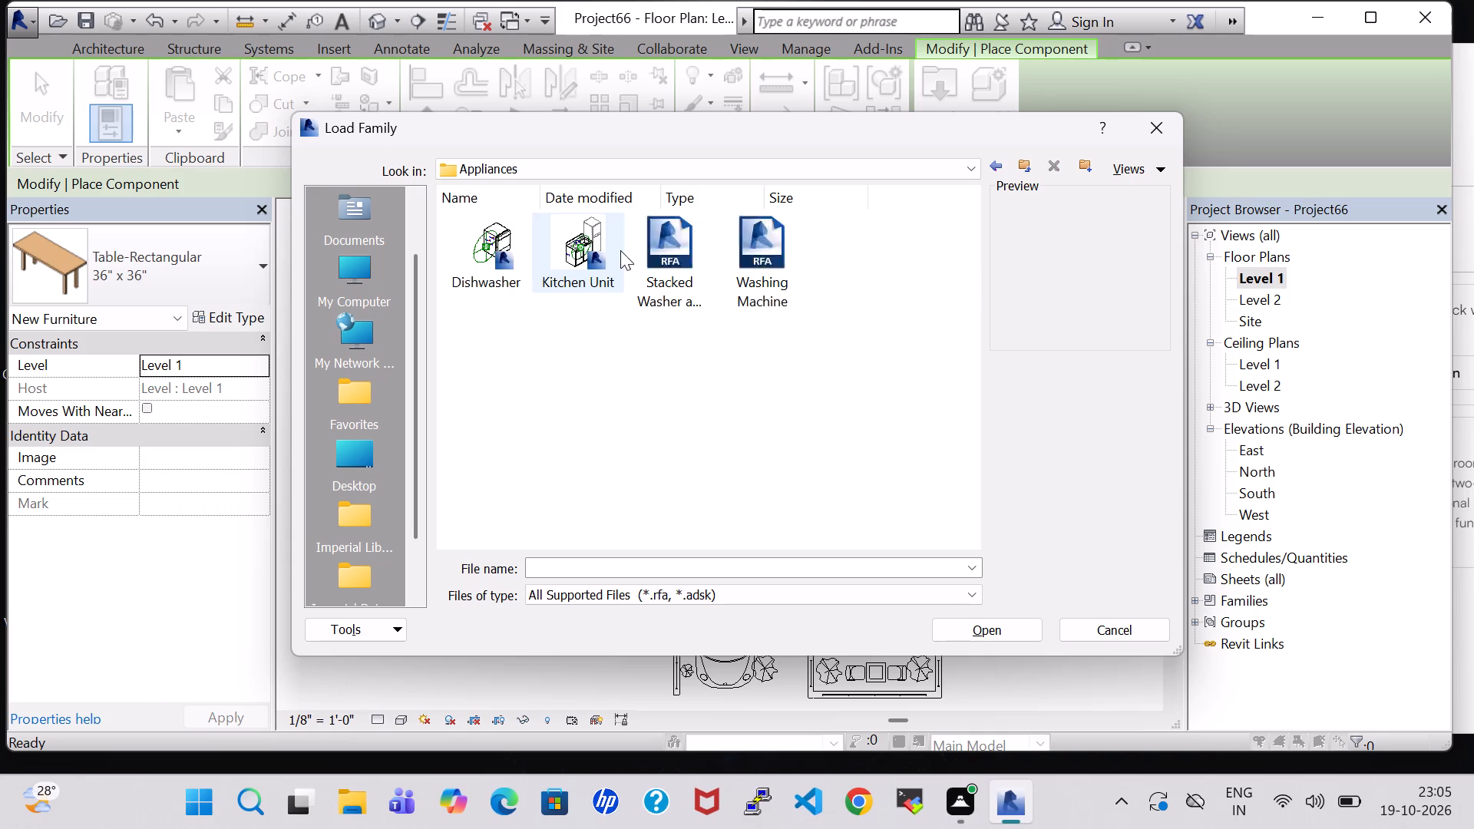
left_click(993, 162)
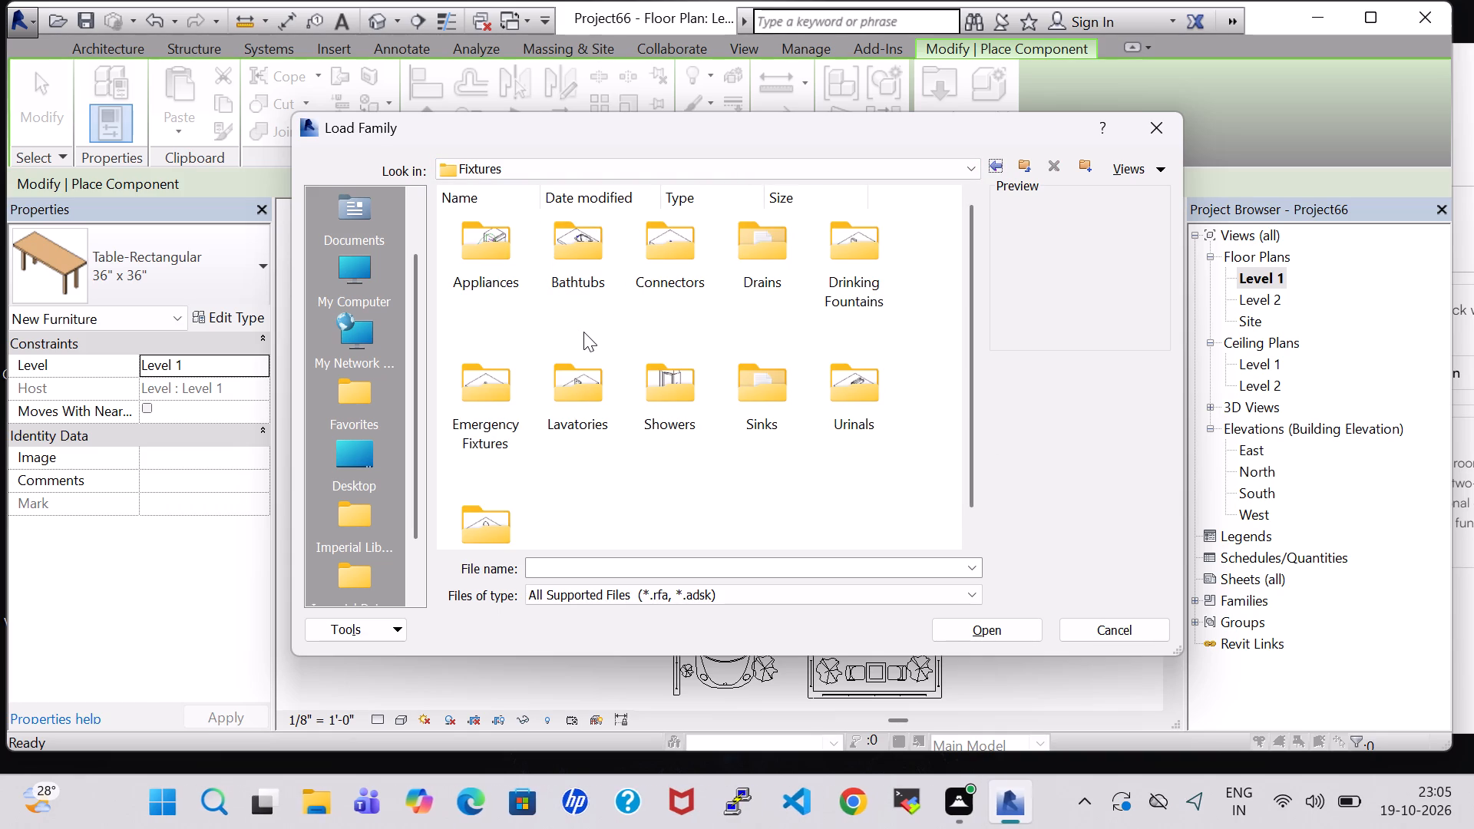
Check the Lavatories, Connectors and Drinking Fountains fixture folders, then close the library without loading anything and end component placement.
scroll(583, 333, "down", 1)
double_click(574, 392)
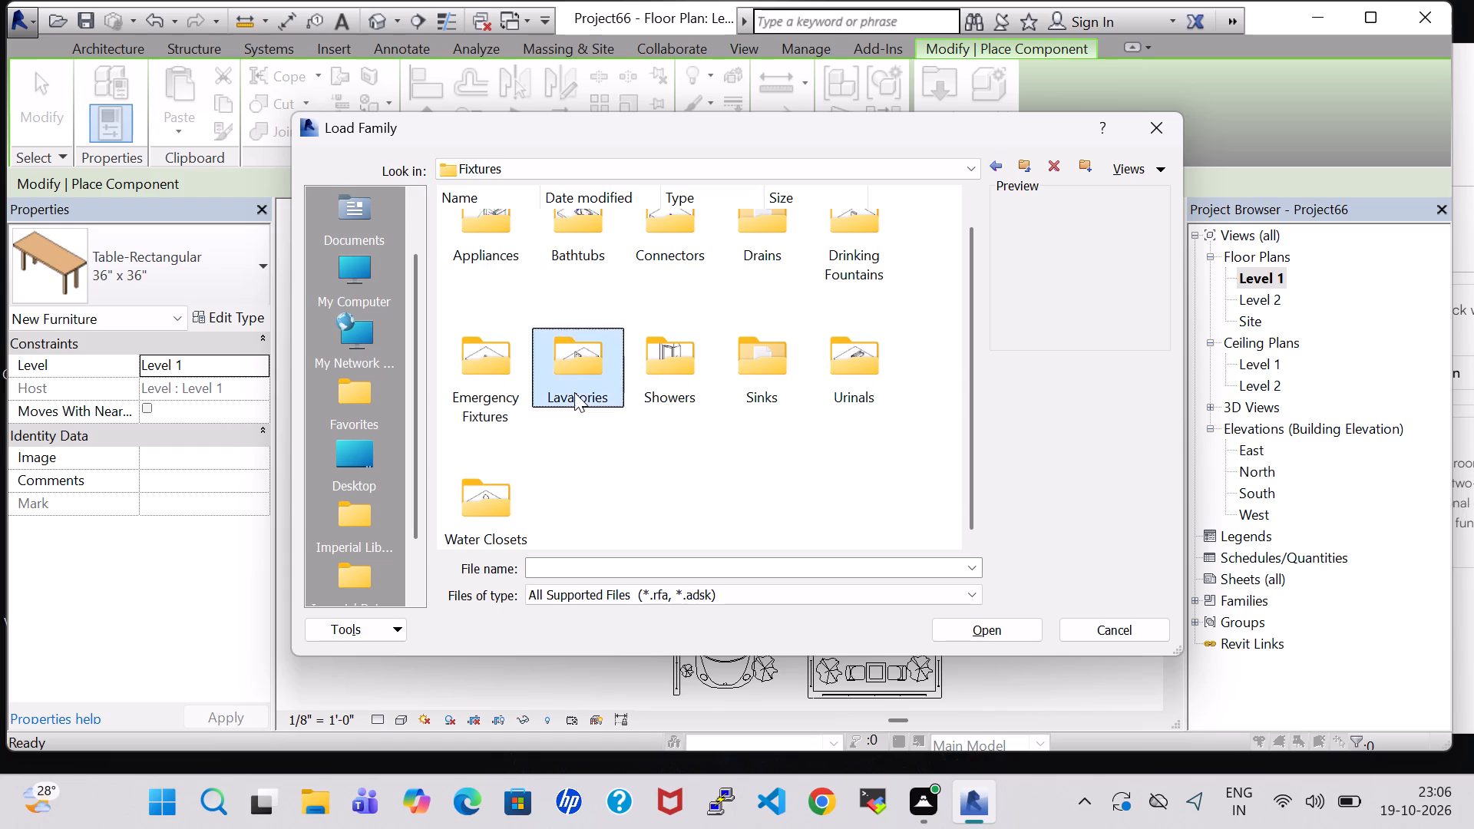
left_click(992, 168)
double_click(661, 253)
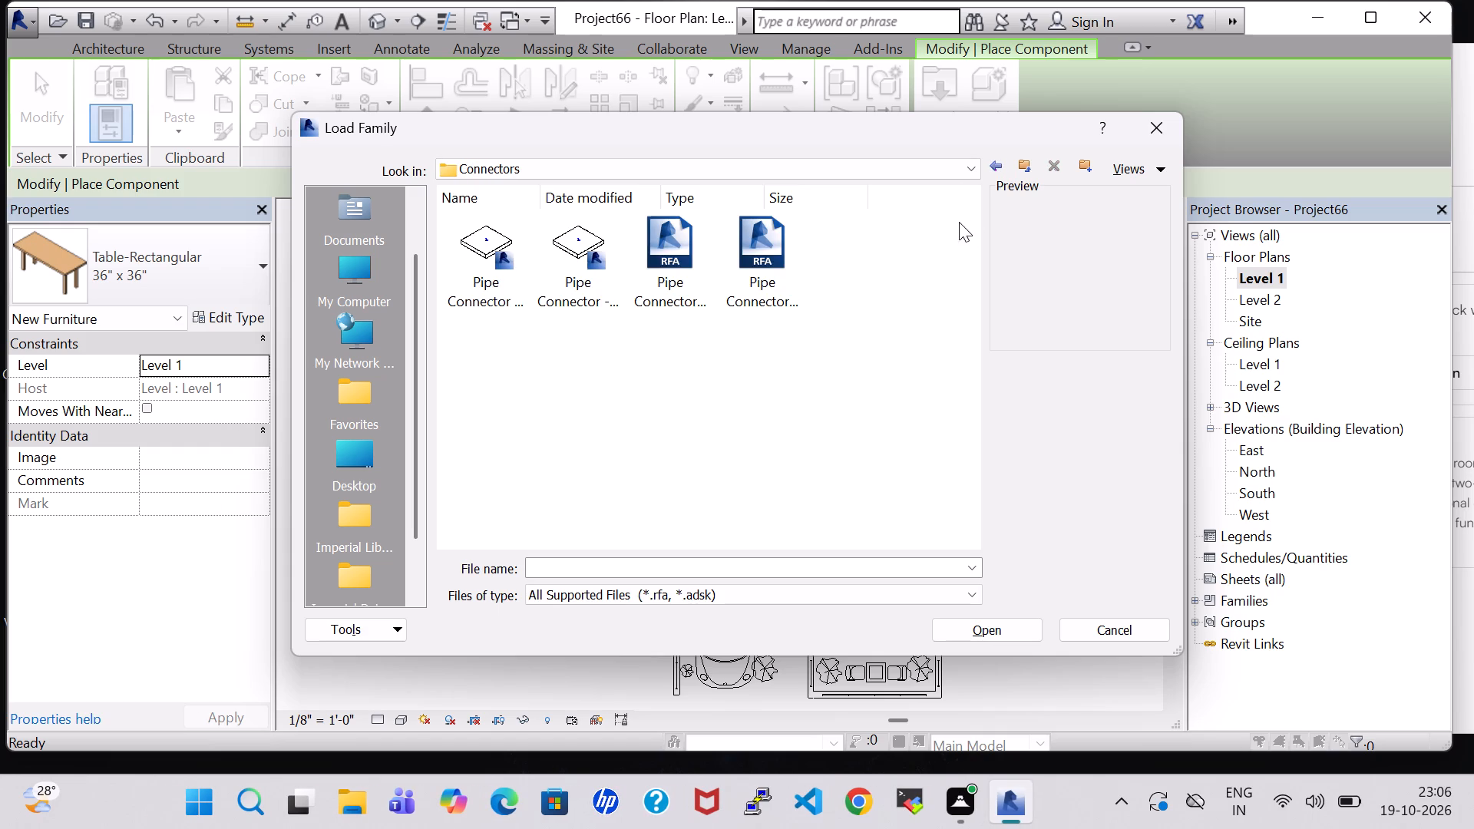
left_click(1002, 160)
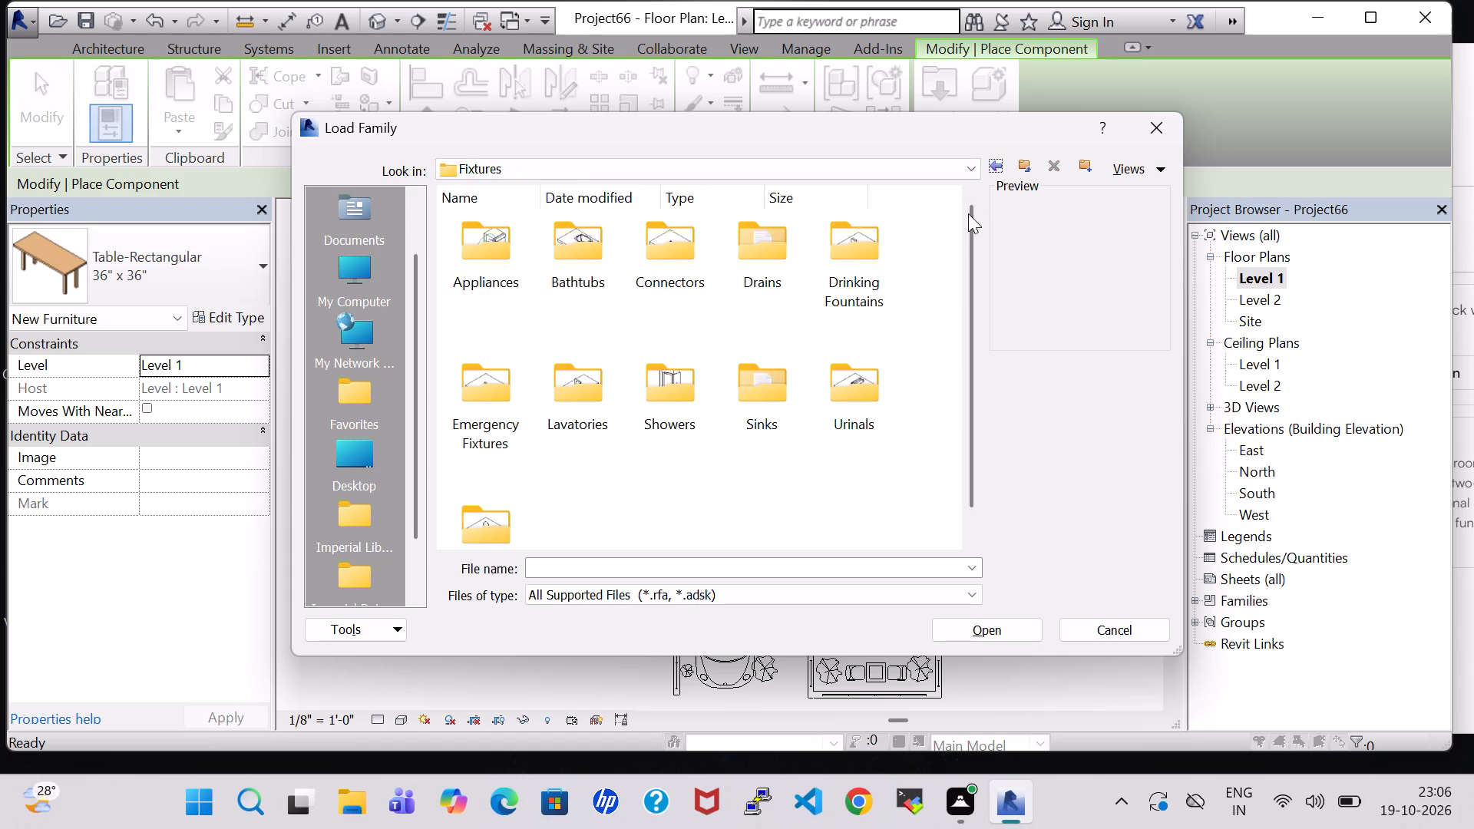
double_click(855, 261)
left_click(1000, 160)
left_click(1161, 136)
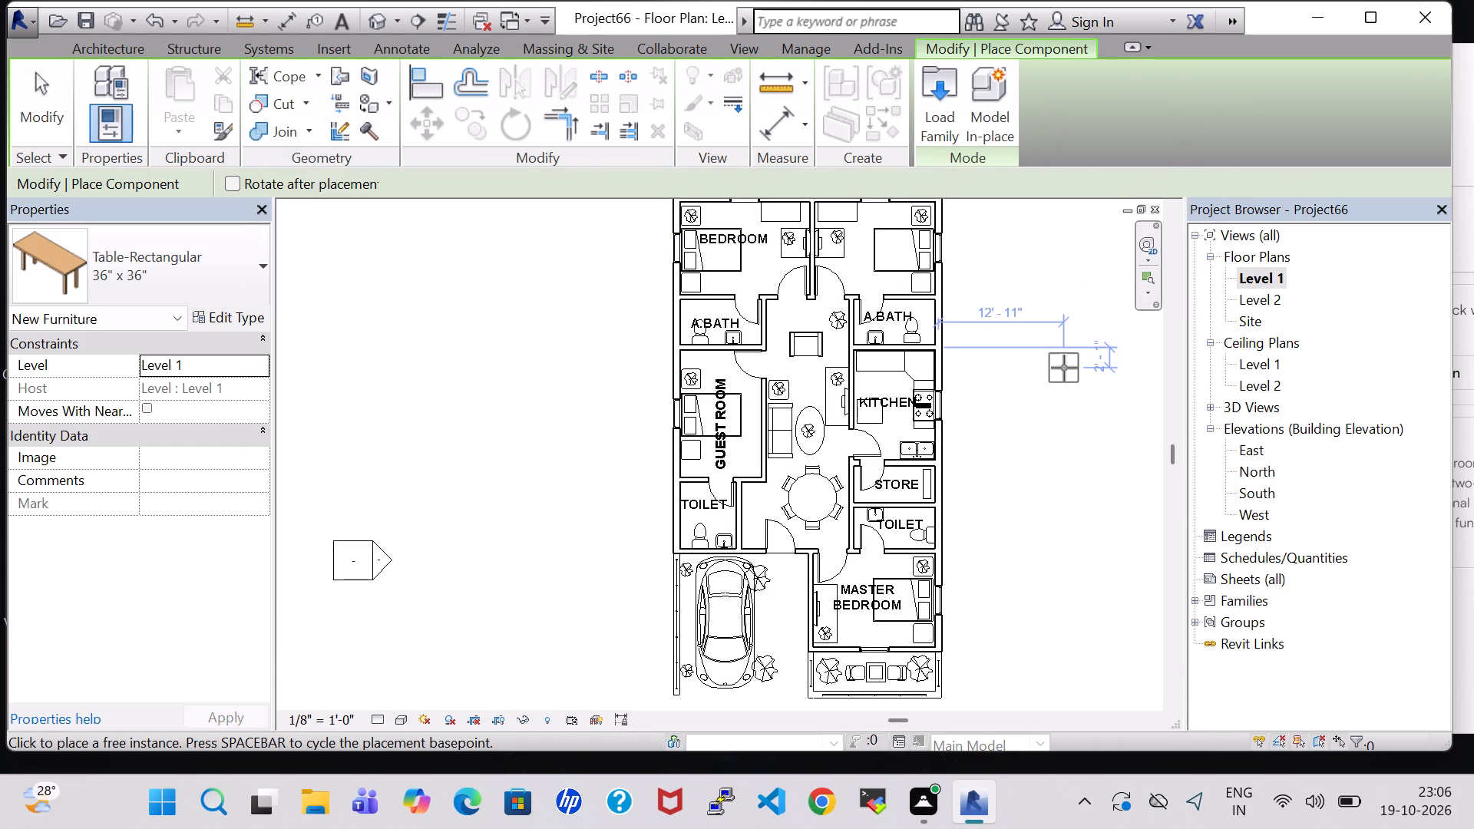
key("Escape")
key("Escape")
Load the Cabinet-File 2 Drawer family from the Furniture library's Storage folder for component placement.
scroll(1012, 419, "up", 1)
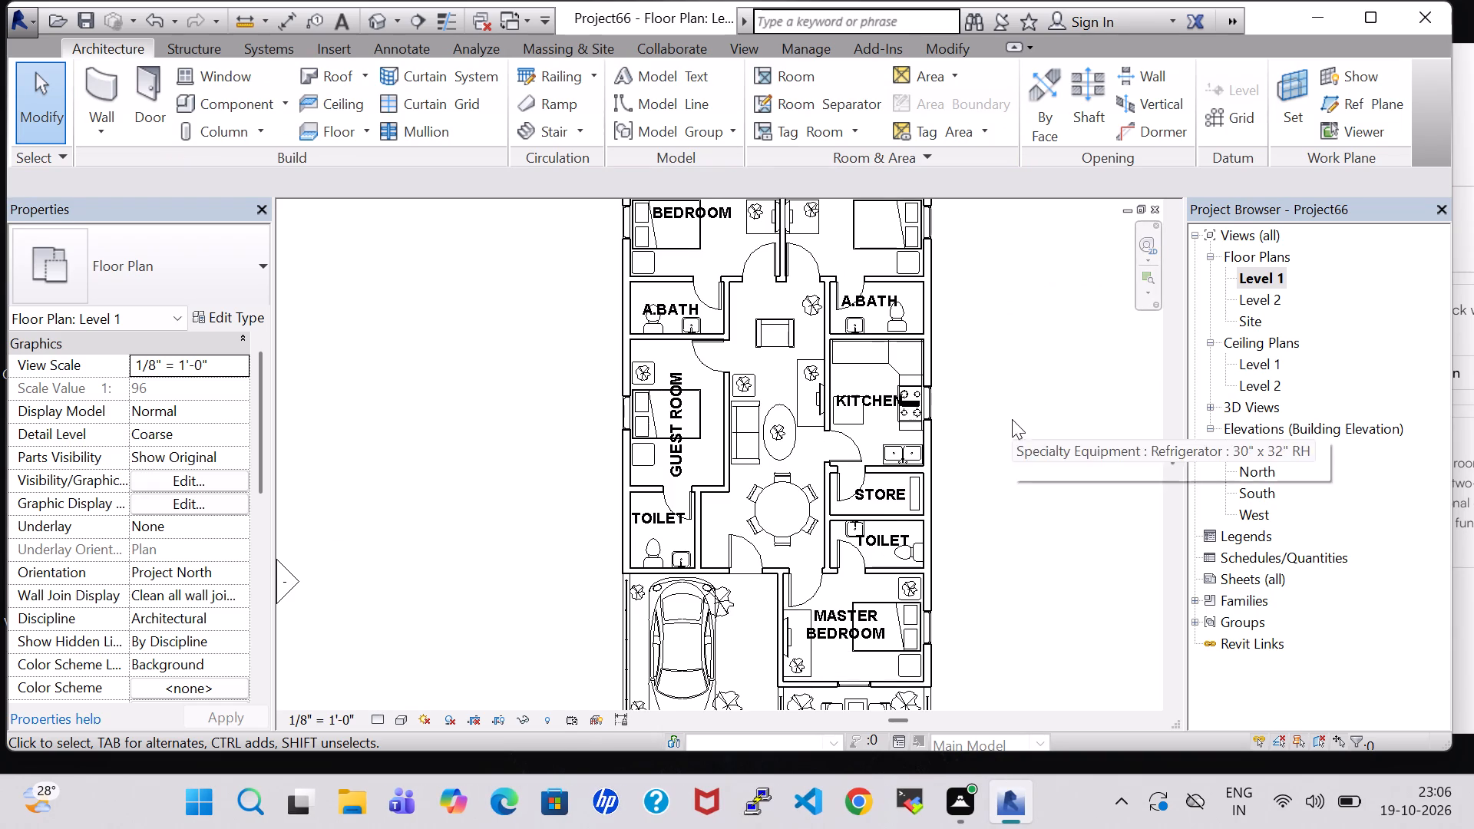
scroll(1012, 421, "down", 1)
middle_click_drag(1012, 422, 1009, 404)
scroll(1009, 408, "down", 1)
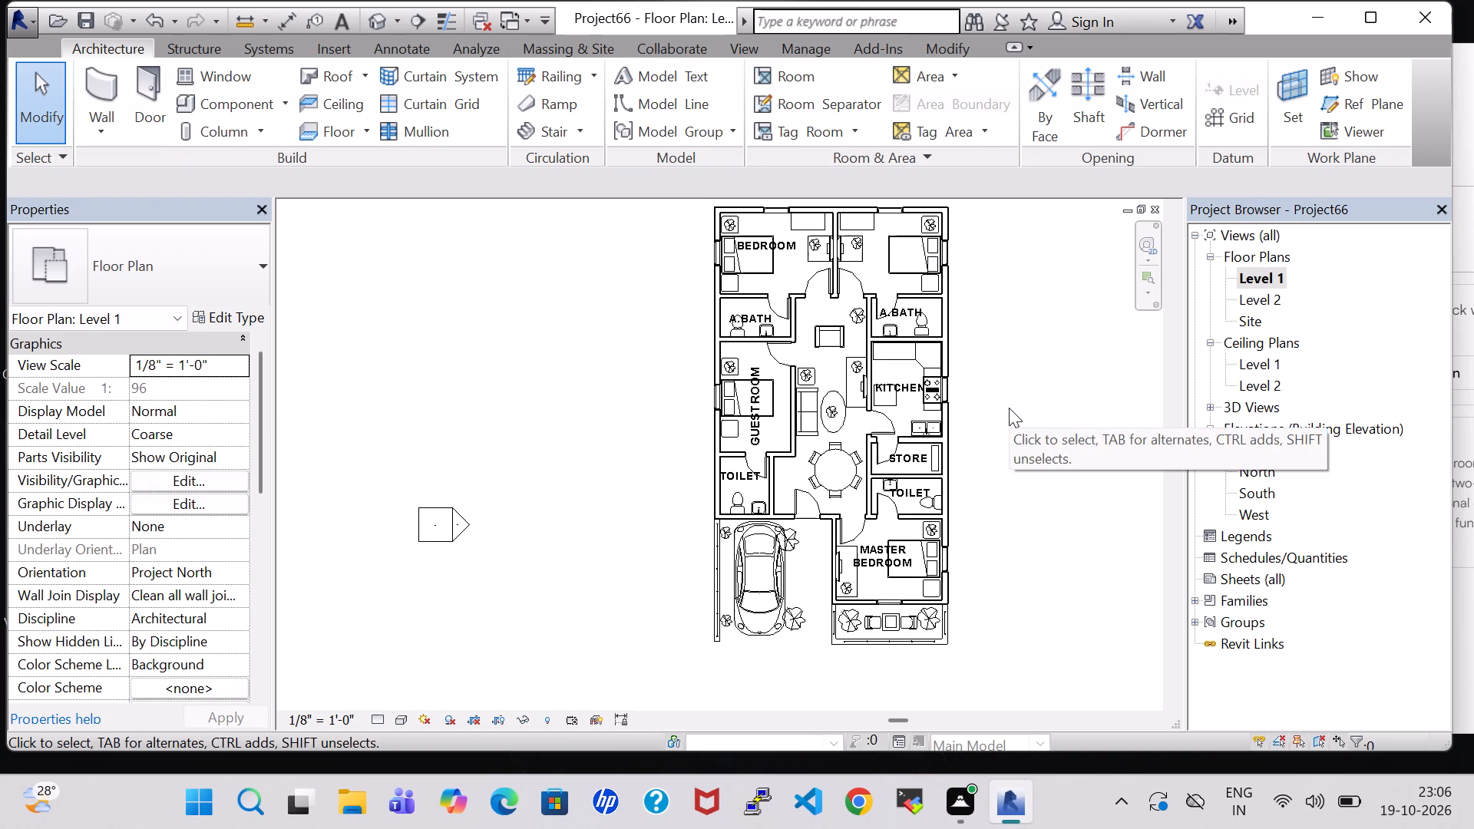
middle_click_drag(1009, 408, 966, 410)
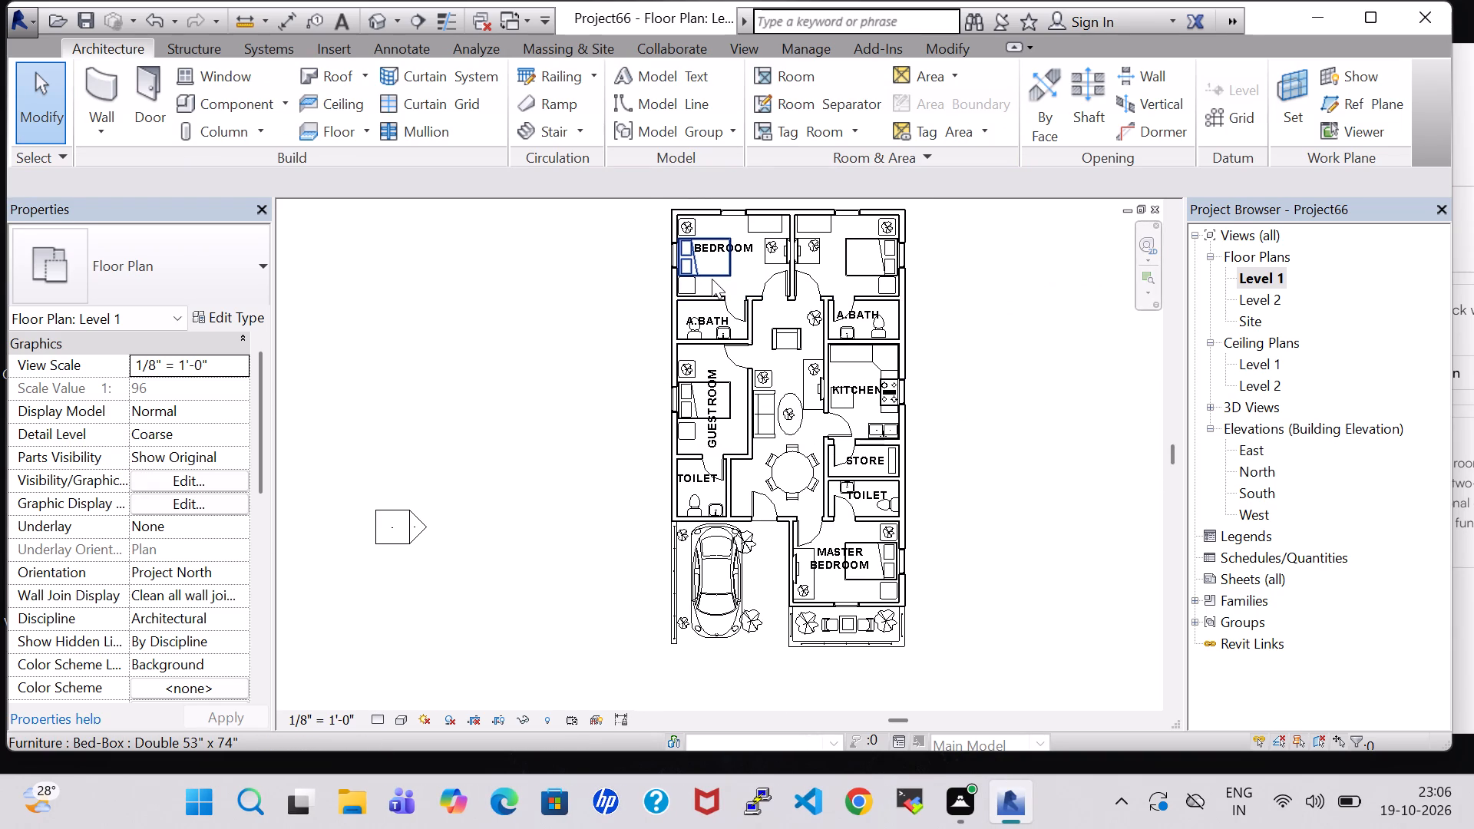
scroll(712, 279, "up", 3)
scroll(712, 279, "down", 1)
left_click(240, 94)
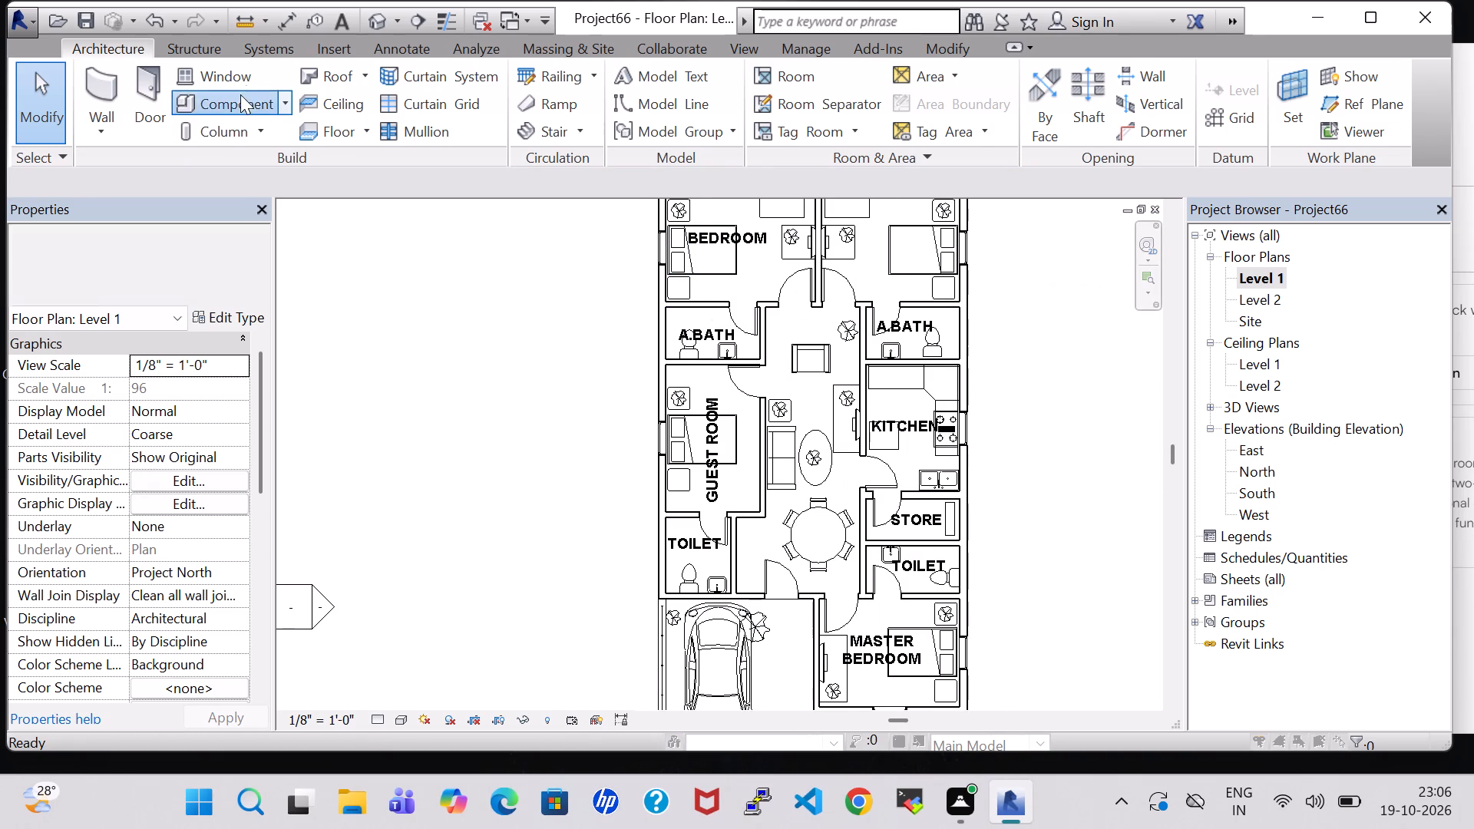
left_click(654, 335)
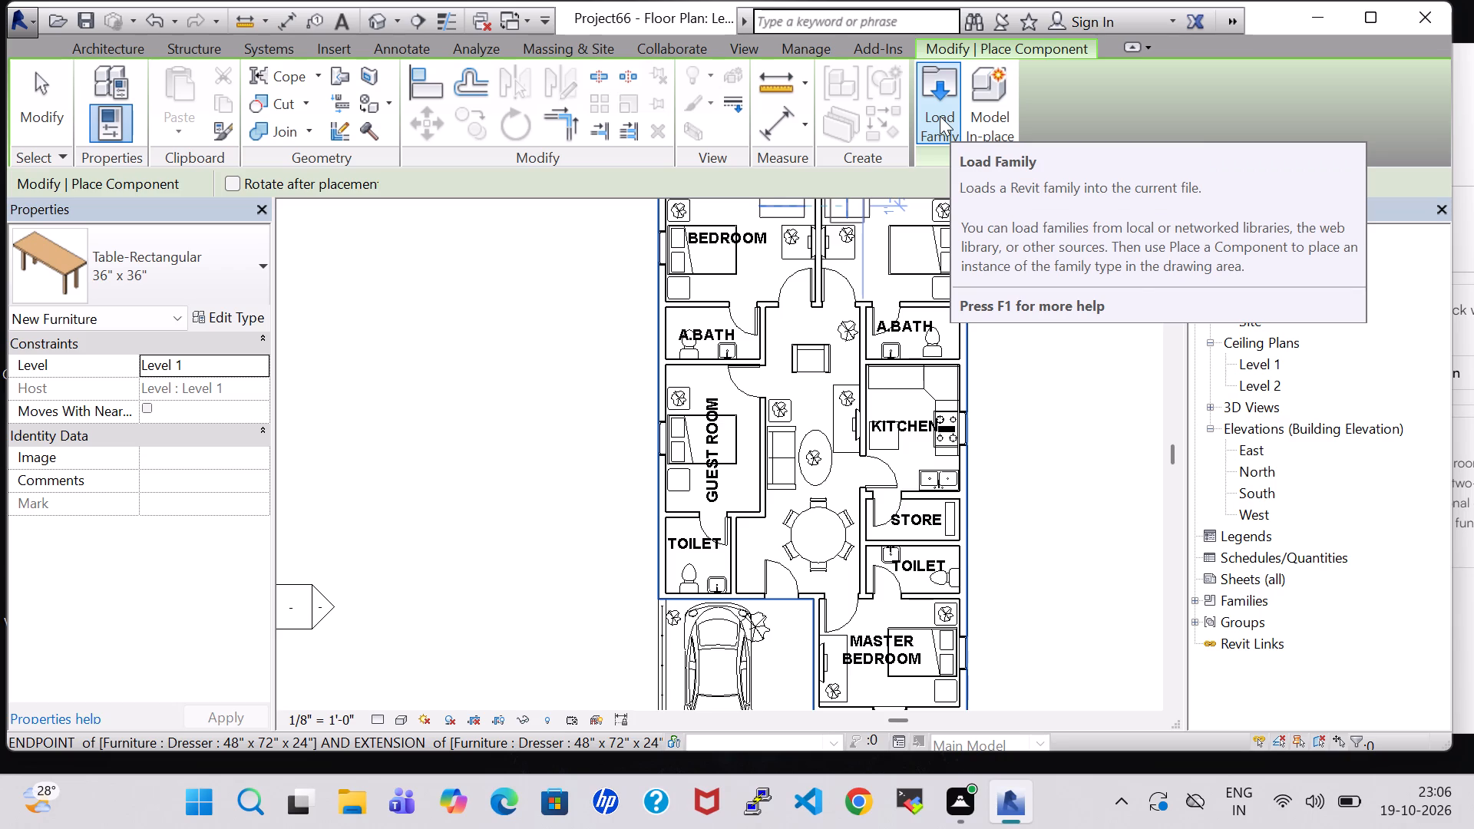
left_click(937, 116)
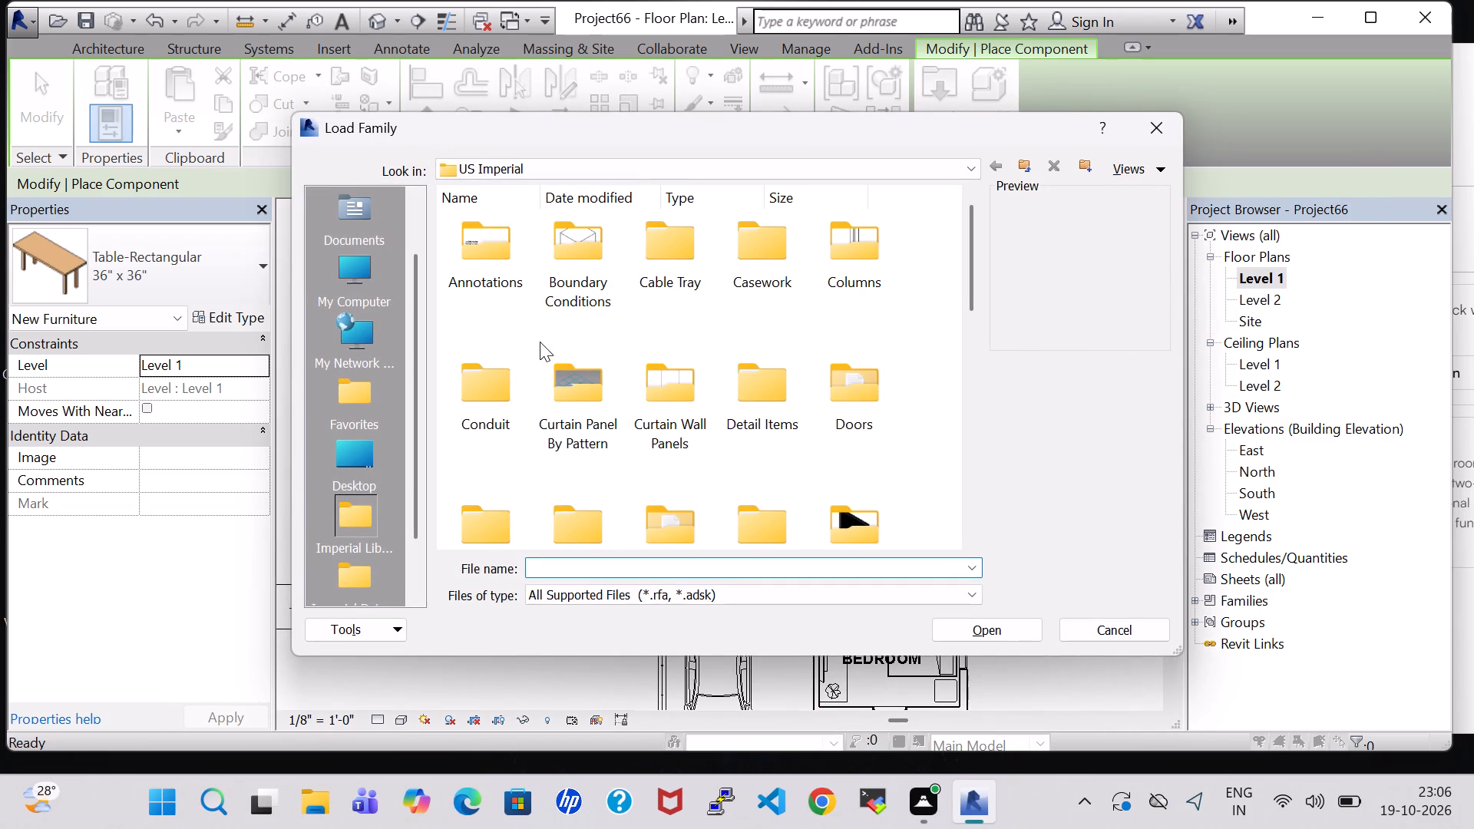
double_click(859, 537)
double_click(667, 269)
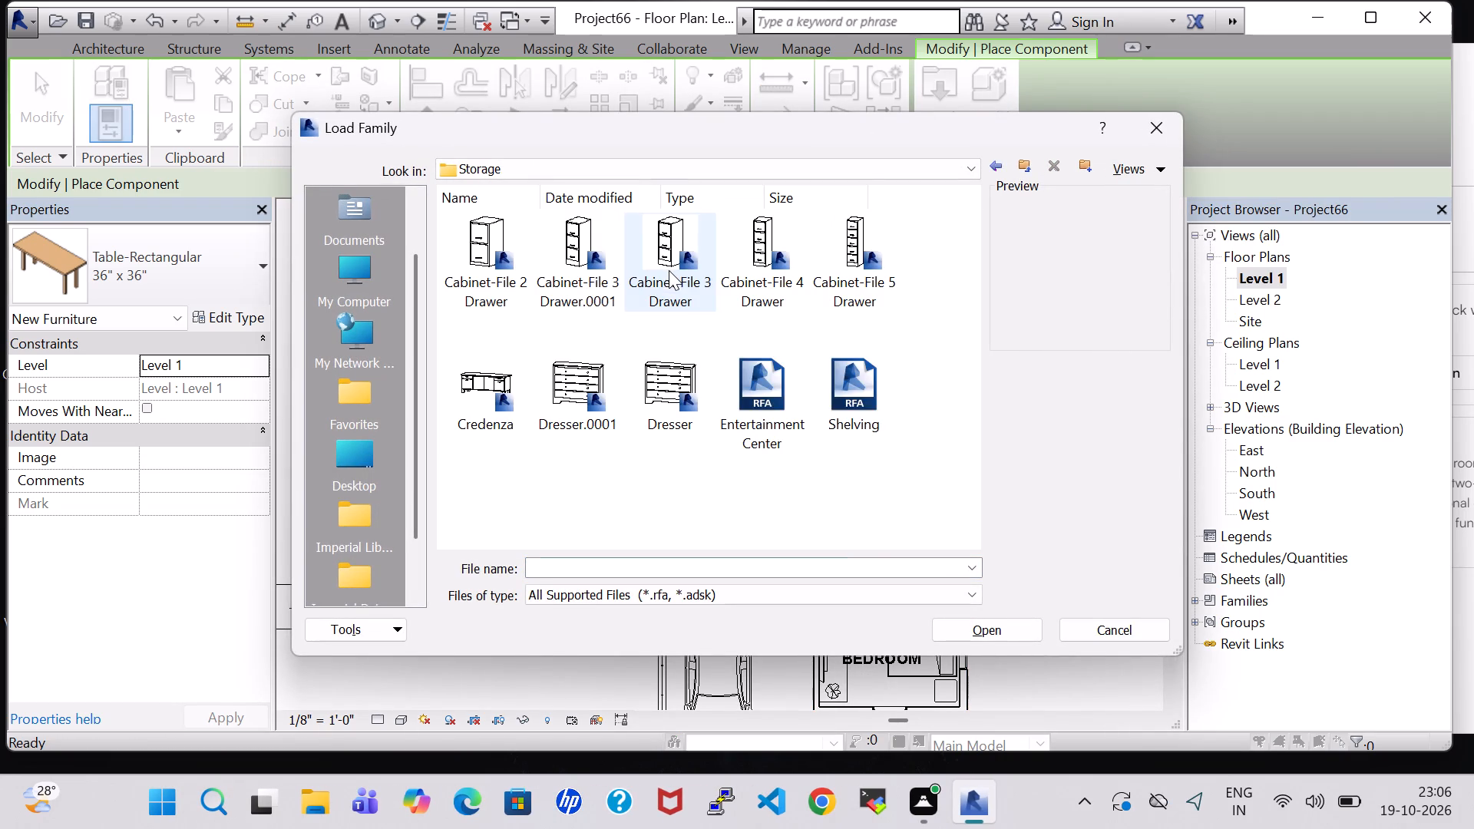
left_click(478, 245)
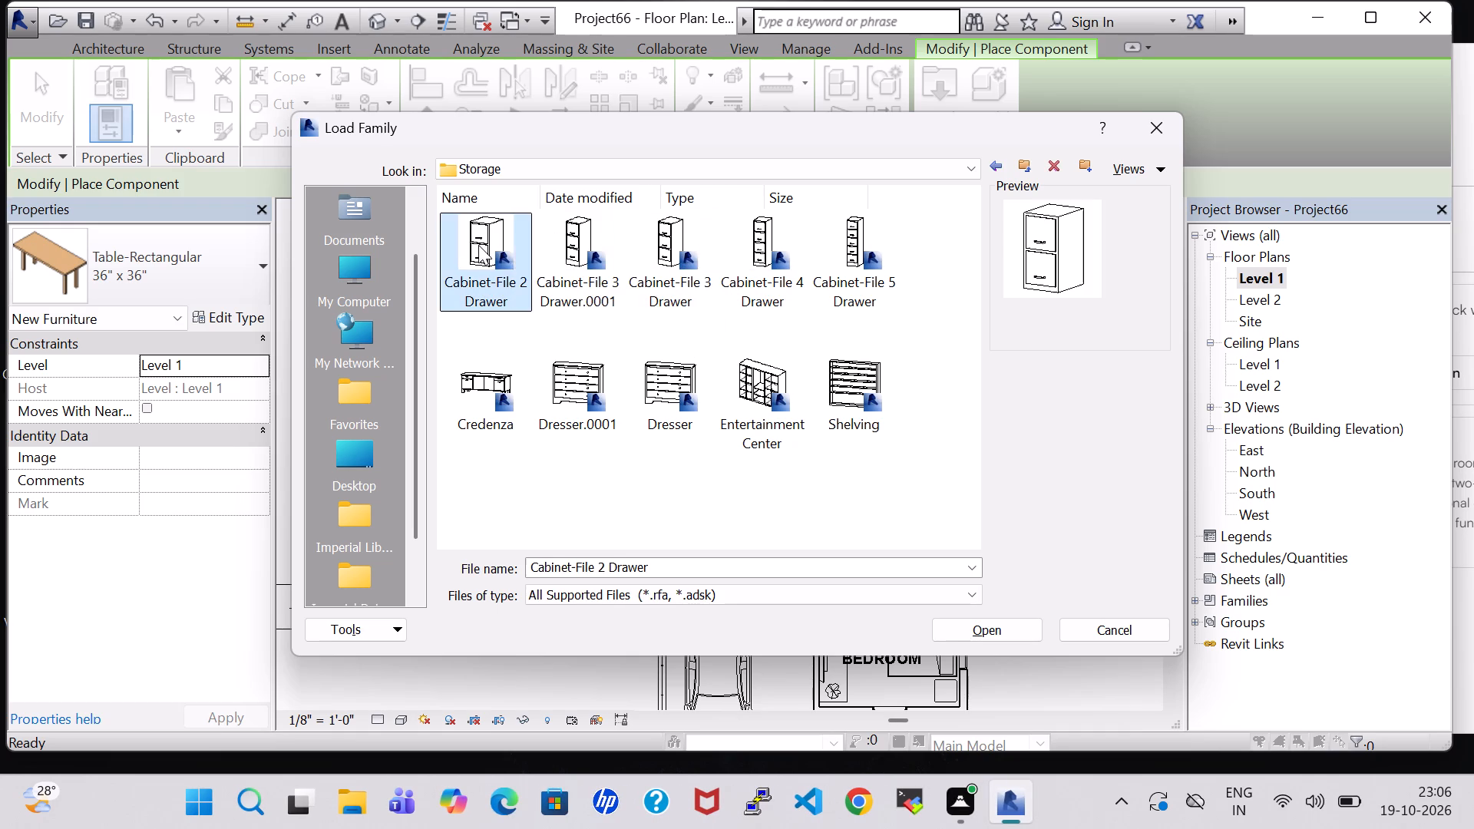
left_click(984, 631)
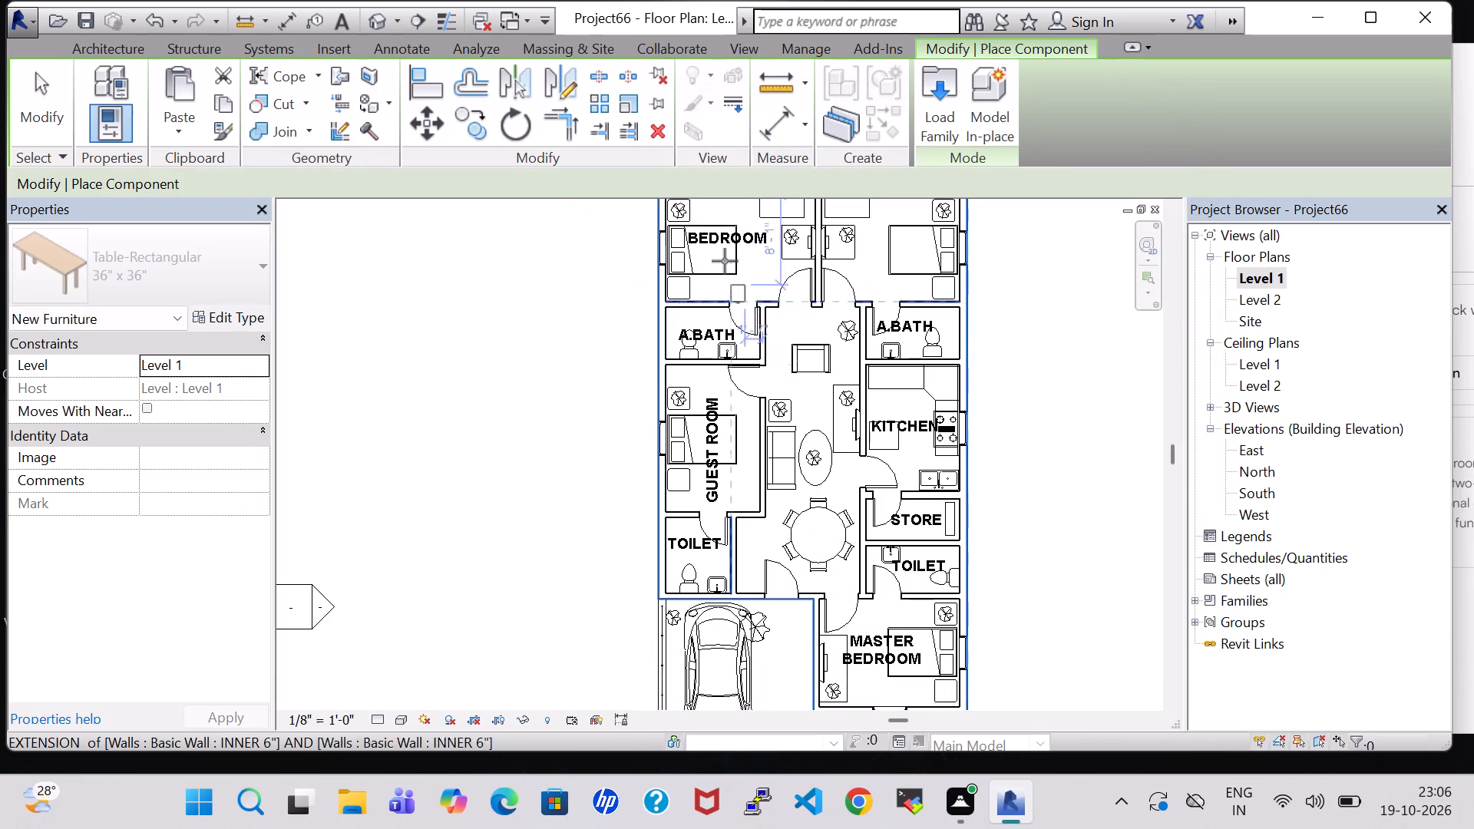
Place a 15" x 18" two-drawer file cabinet in the labelled bedroom between the corner plant and rear window, and nudge it toward the wall.
scroll(725, 259, "up", 5)
middle_click(777, 255)
middle_click_drag(783, 259, 795, 420)
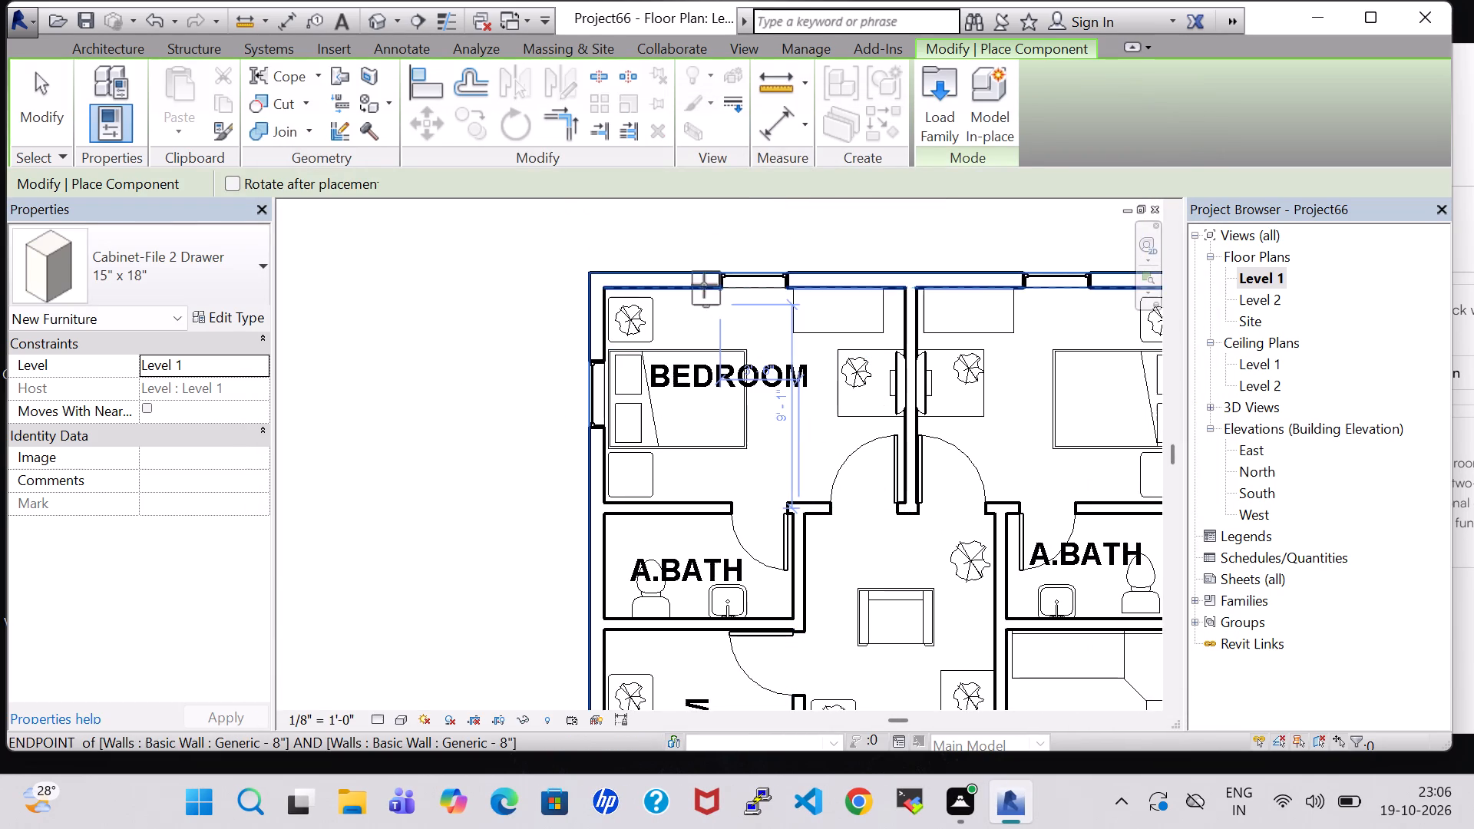
scroll(697, 306, "up", 5)
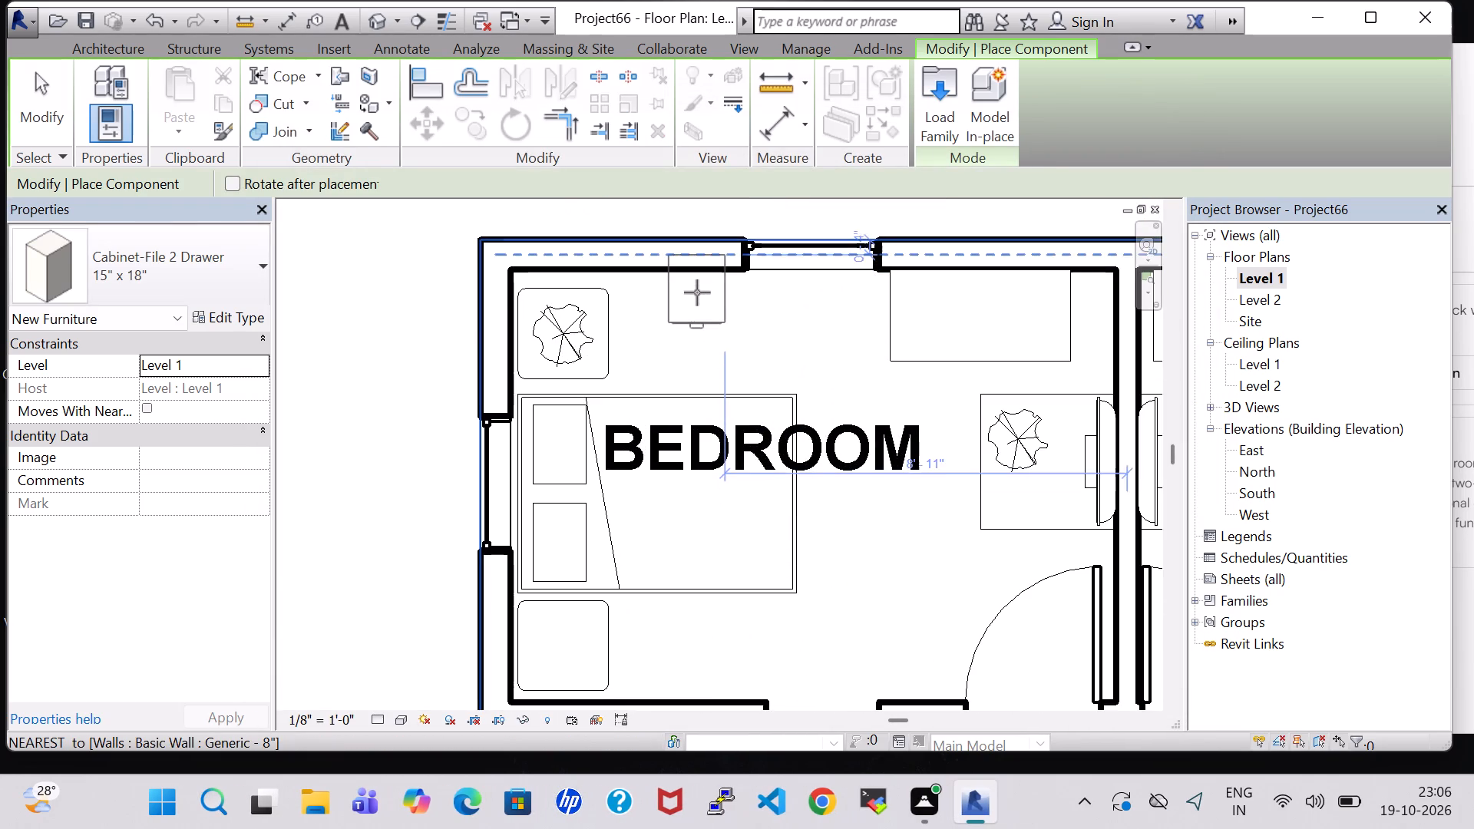
left_click(698, 309)
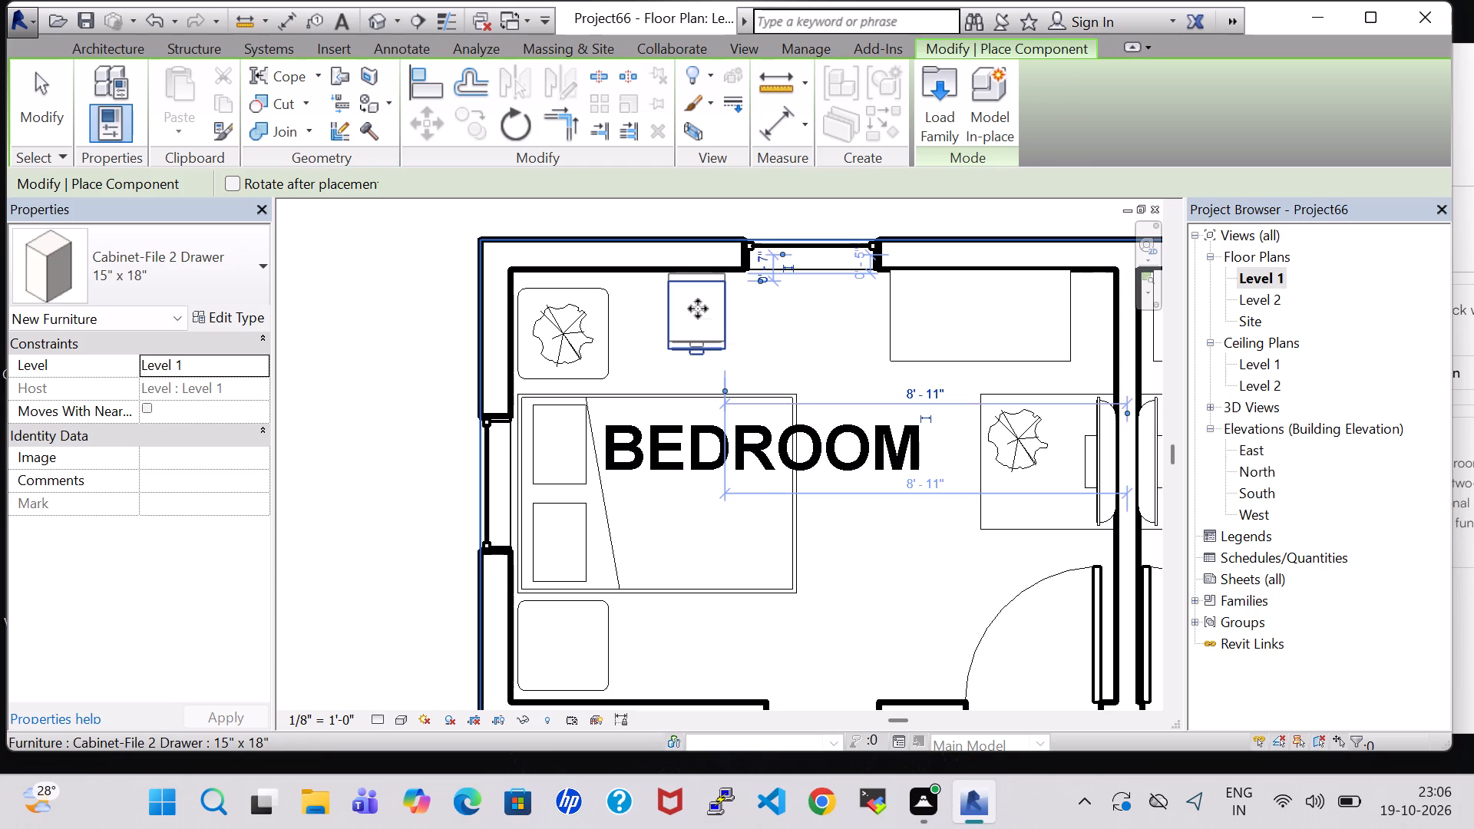
key("Escape")
key("Escape")
left_click(698, 309)
key("Up")
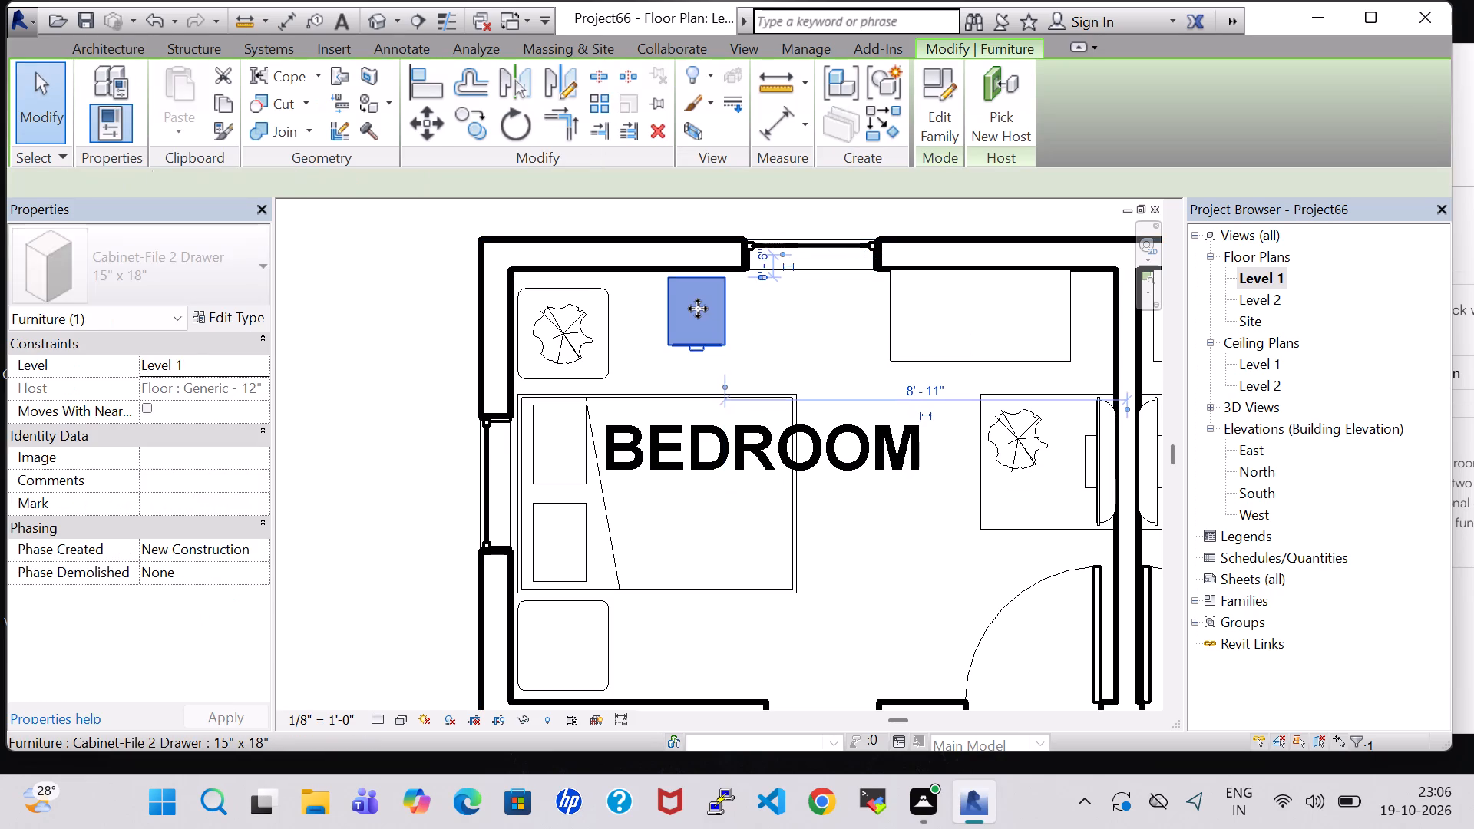
key("Up")
left_click(815, 311)
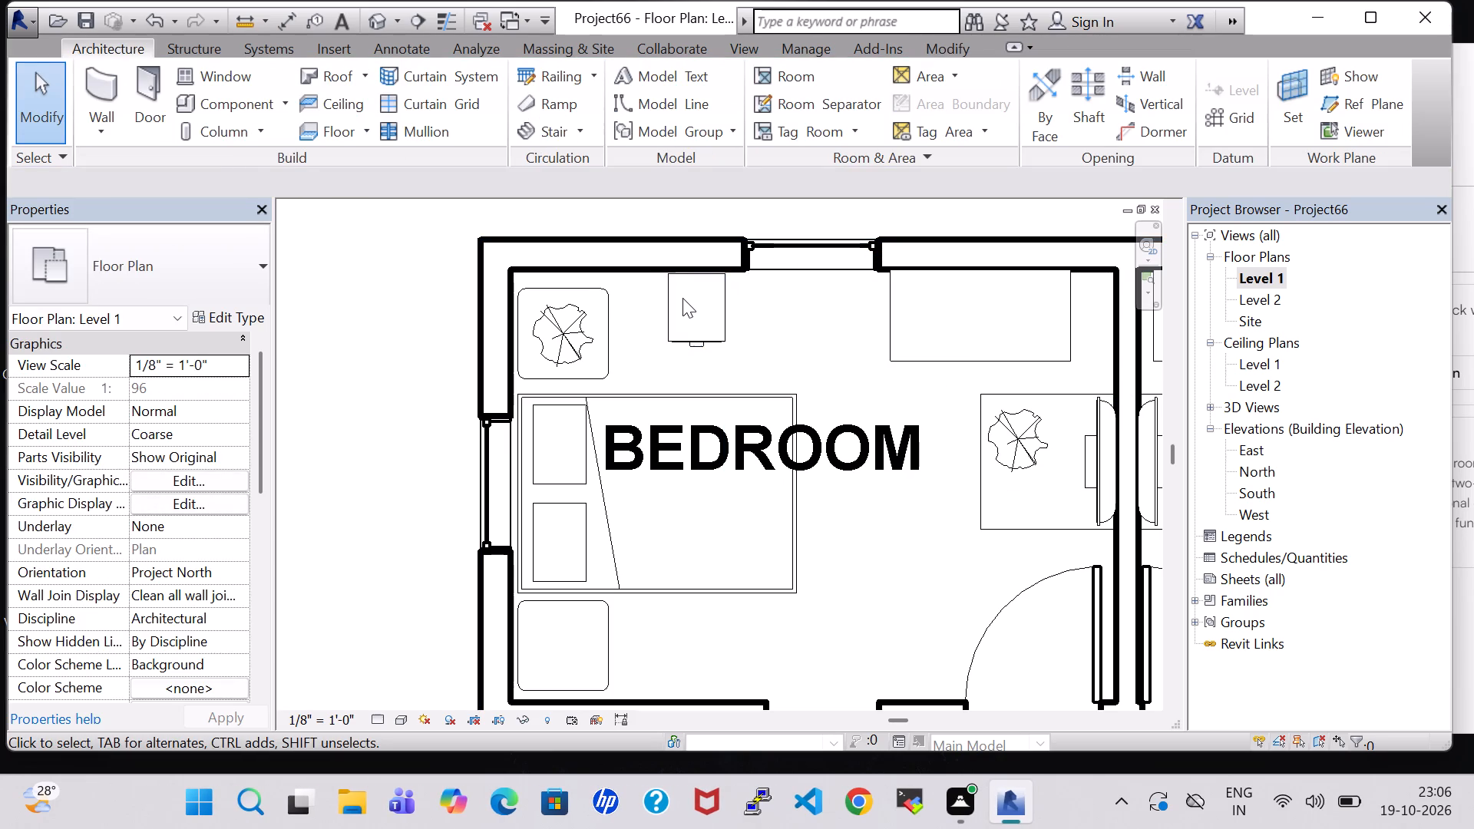
Create a similar two-drawer file cabinet in the adjoining rear bedroom, against the rear wall between the window and the corner plant.
left_click(682, 298)
left_click(716, 309)
right_click(716, 309)
left_click(830, 401)
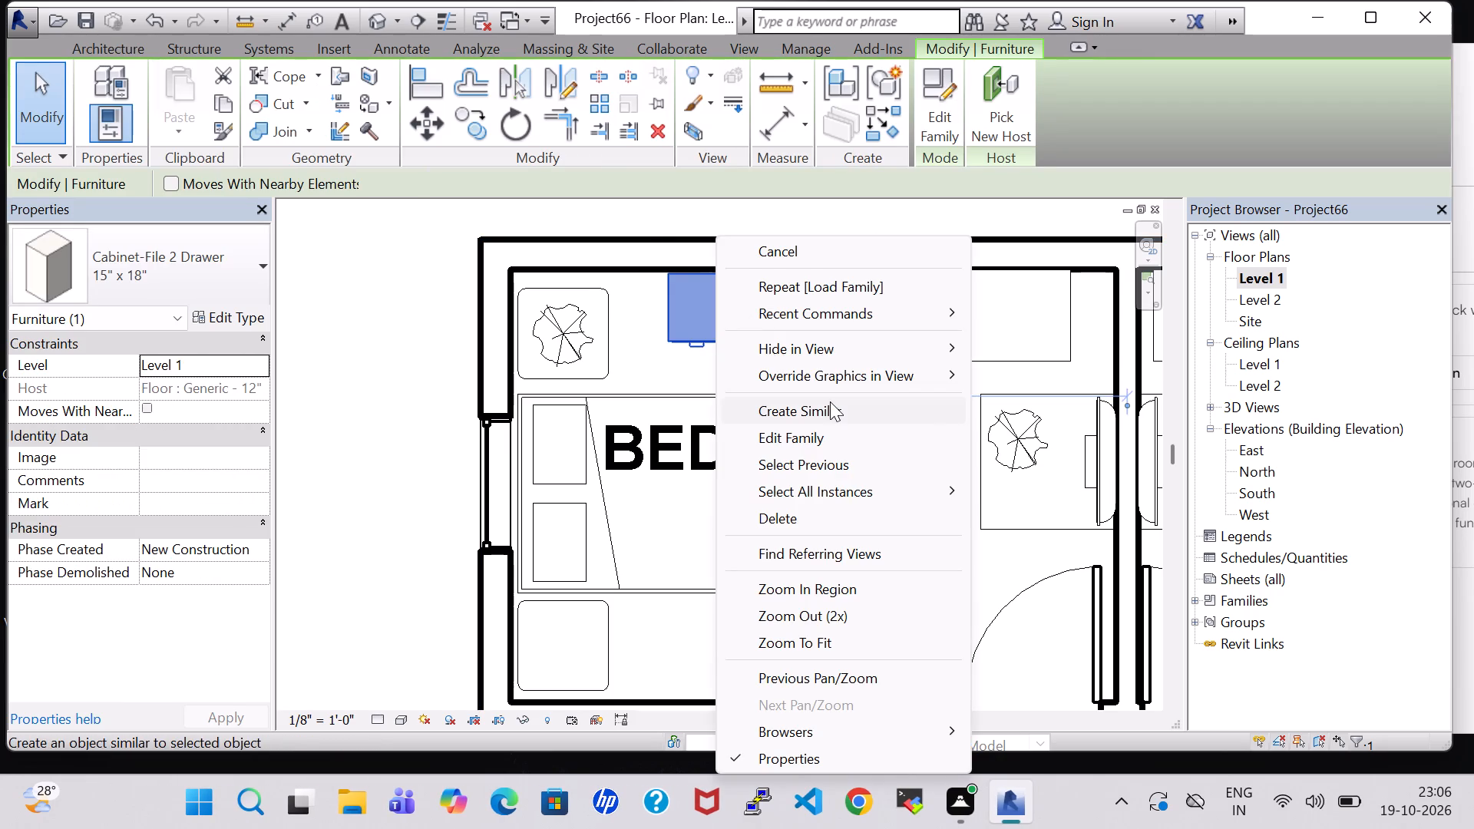
scroll(830, 401, "down", 6)
middle_click_drag(827, 385, 661, 381)
scroll(661, 381, "up", 1)
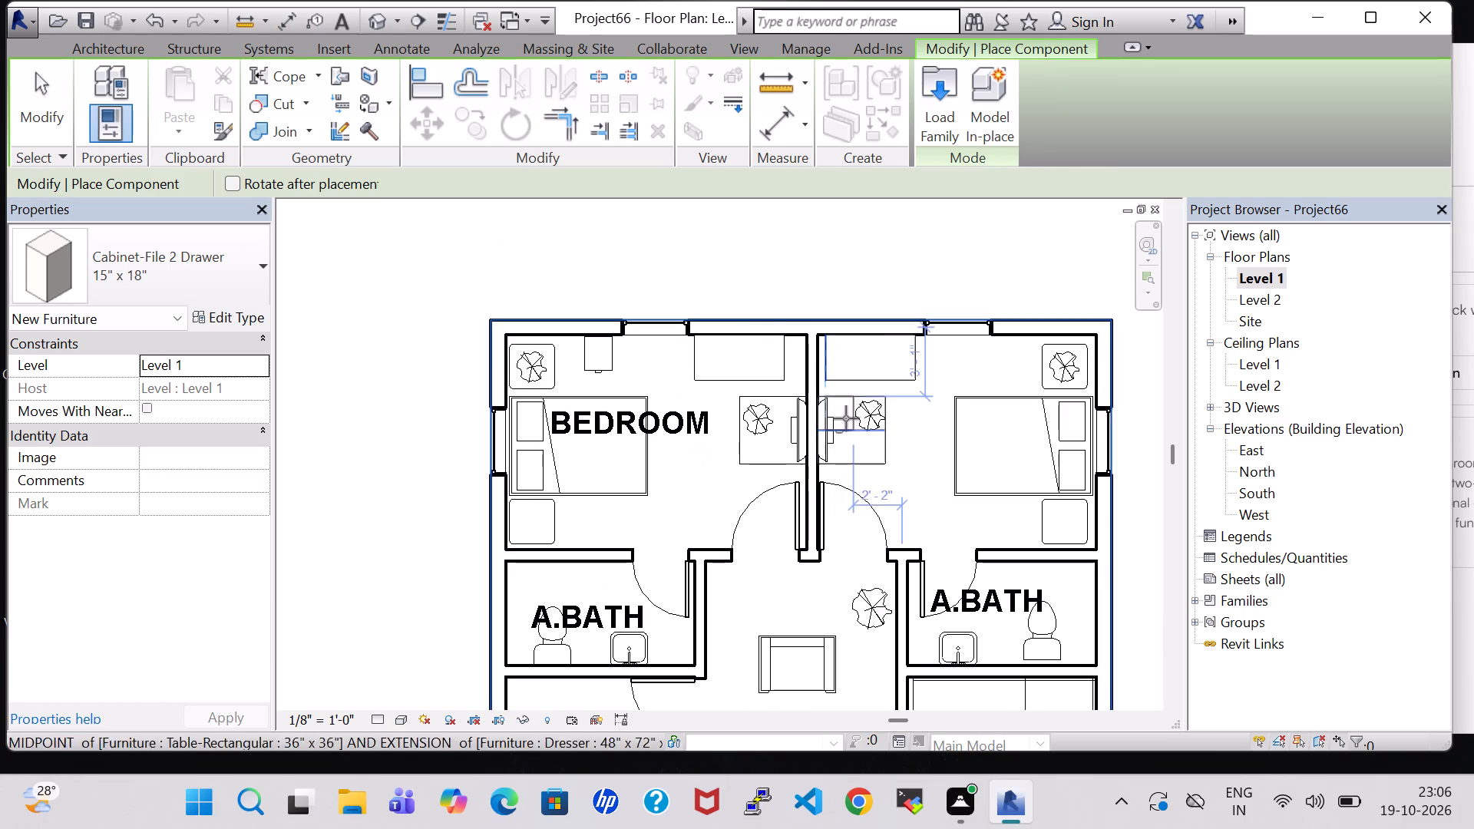
scroll(999, 364, "up", 3)
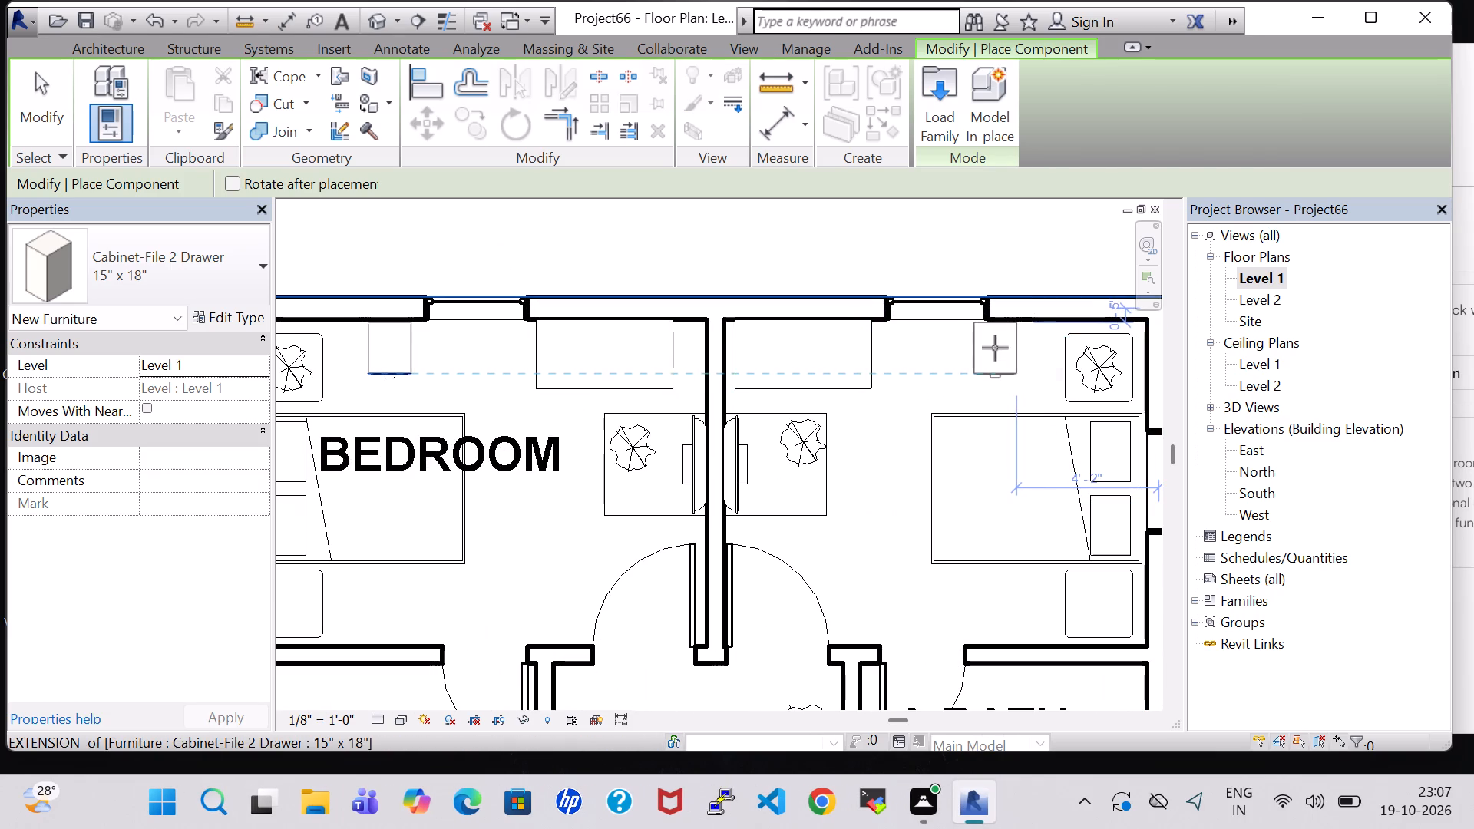
left_click(1004, 346)
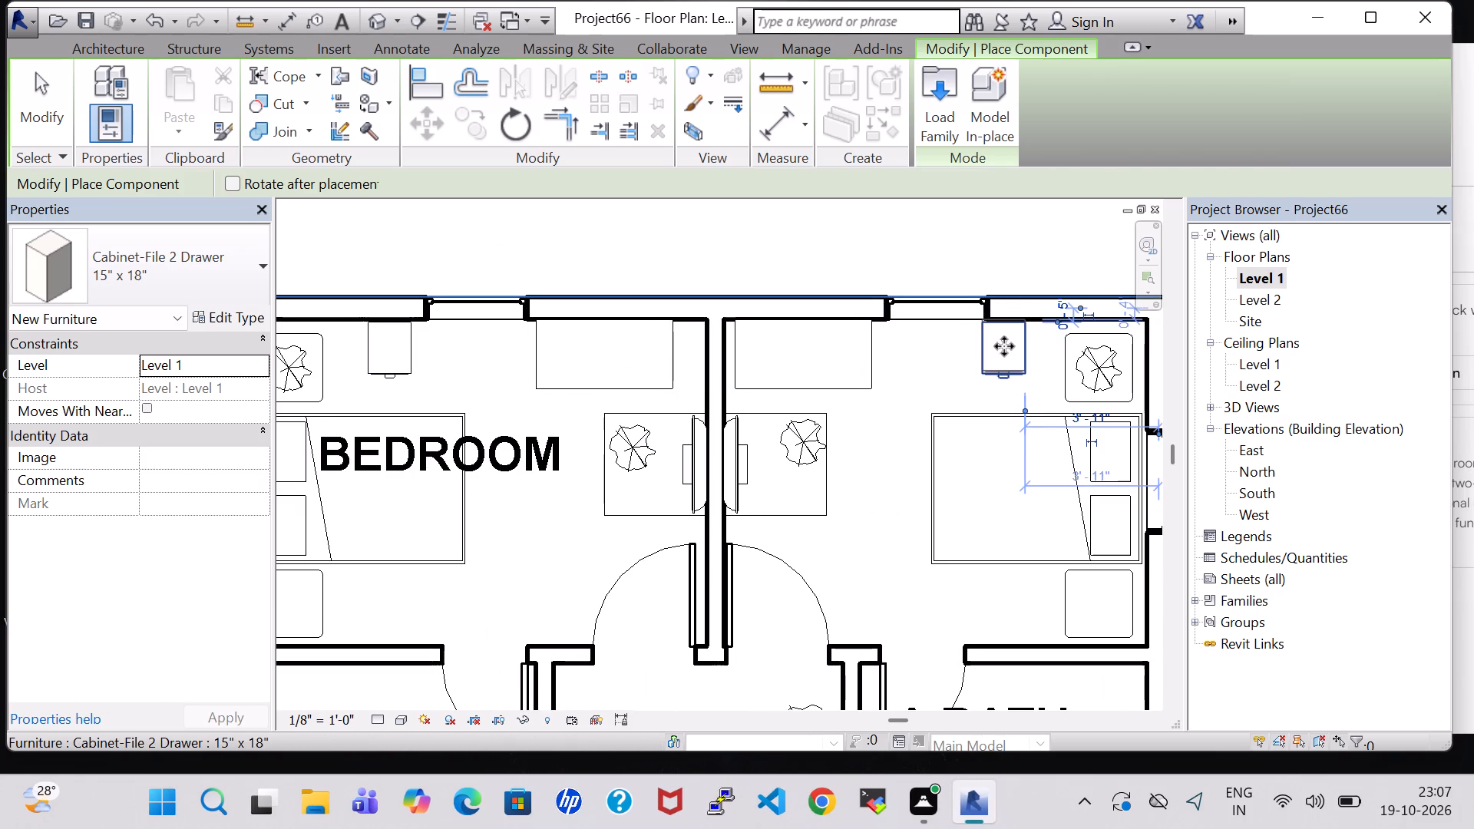
key("Escape")
key("Escape")
Place a 15" x 18" two-drawer file cabinet in the master bedroom, against the toilet wall beside the corner plant.
scroll(1004, 346, "down", 6)
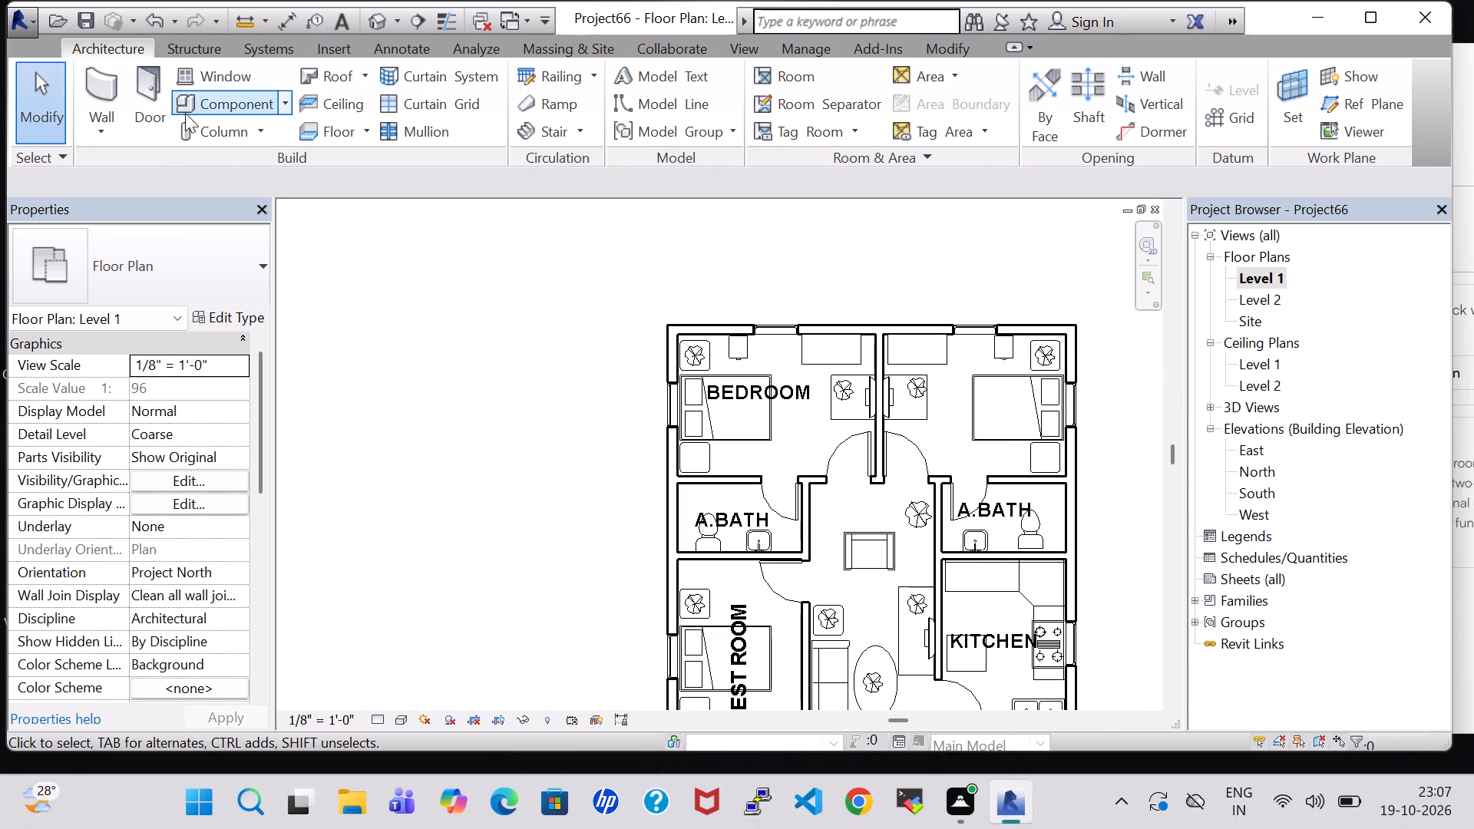
left_click(206, 113)
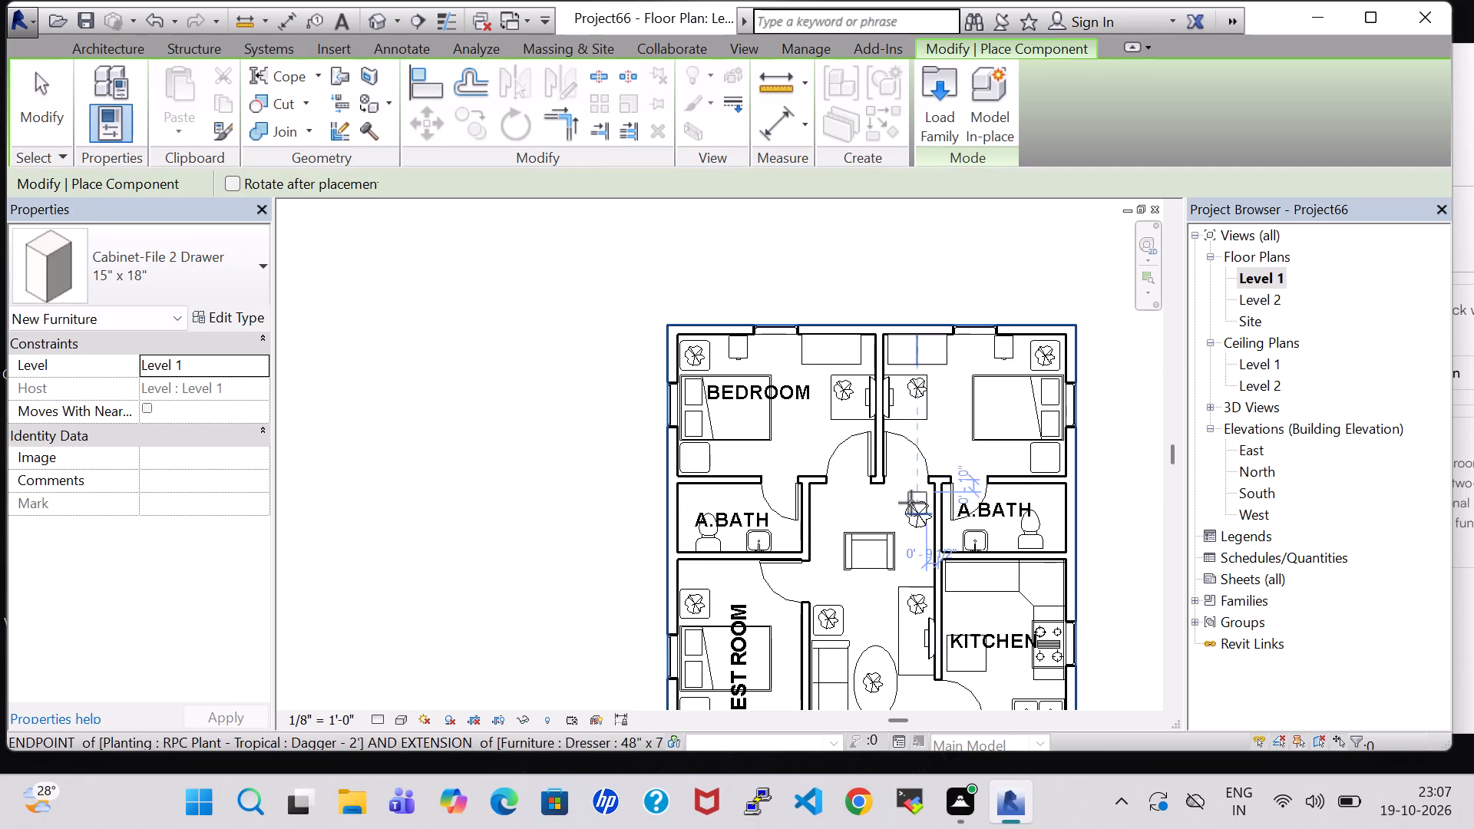
middle_click_drag(868, 510, 849, 346)
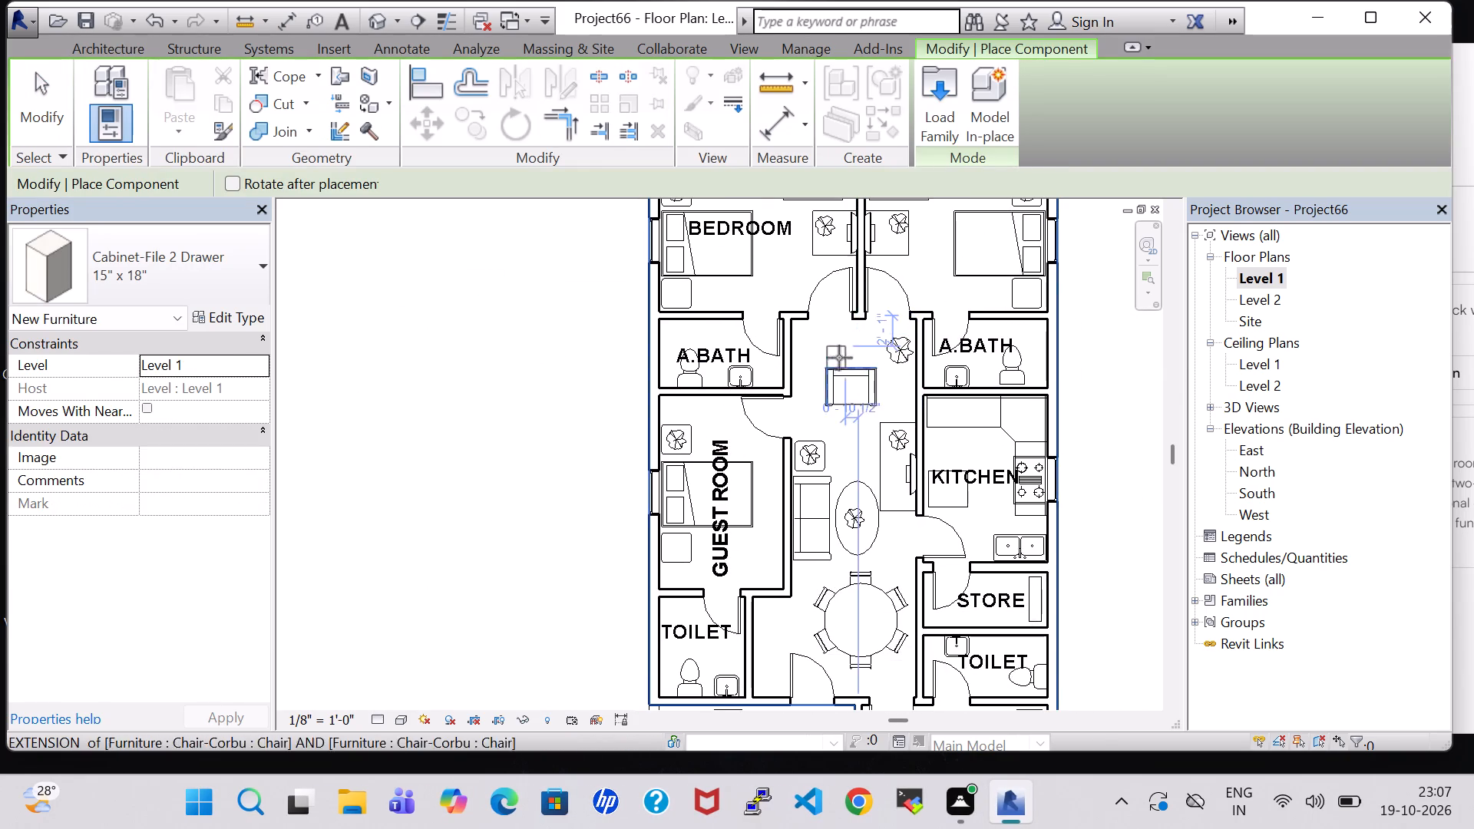
middle_click_drag(754, 421, 733, 305)
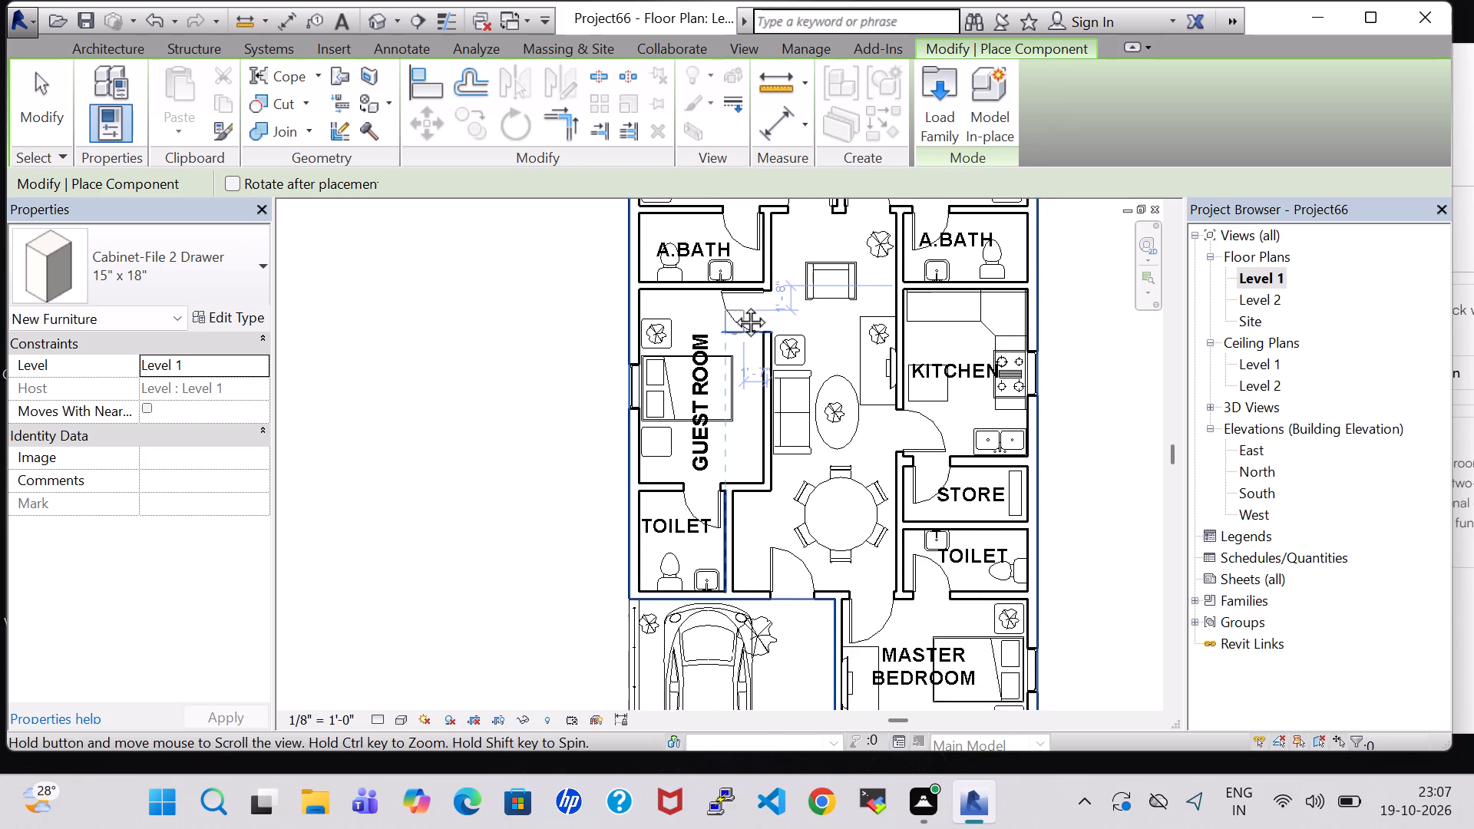
scroll(973, 441, "up", 1)
middle_click_drag(972, 441, 914, 283)
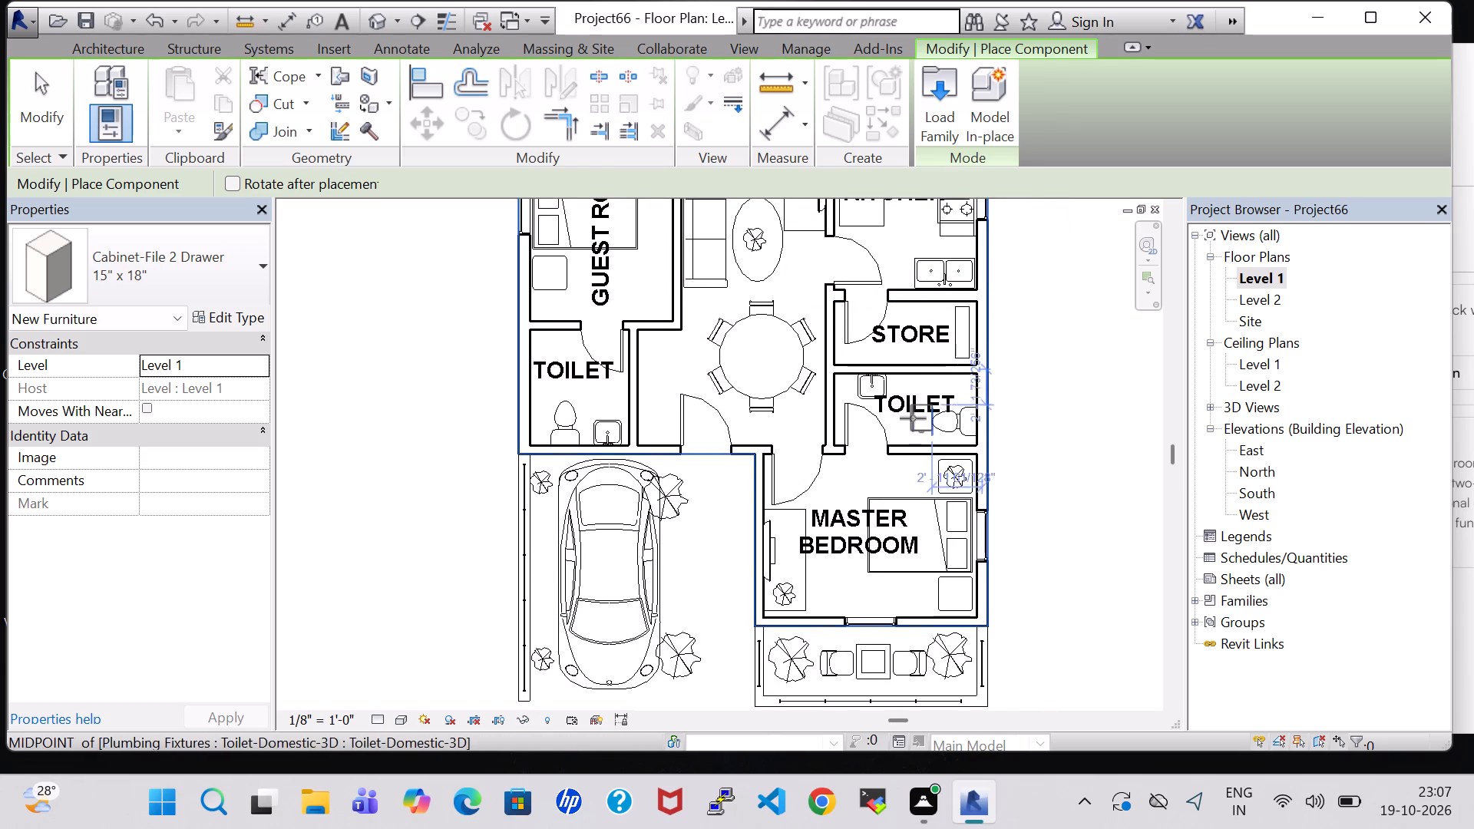
scroll(912, 474, "up", 5)
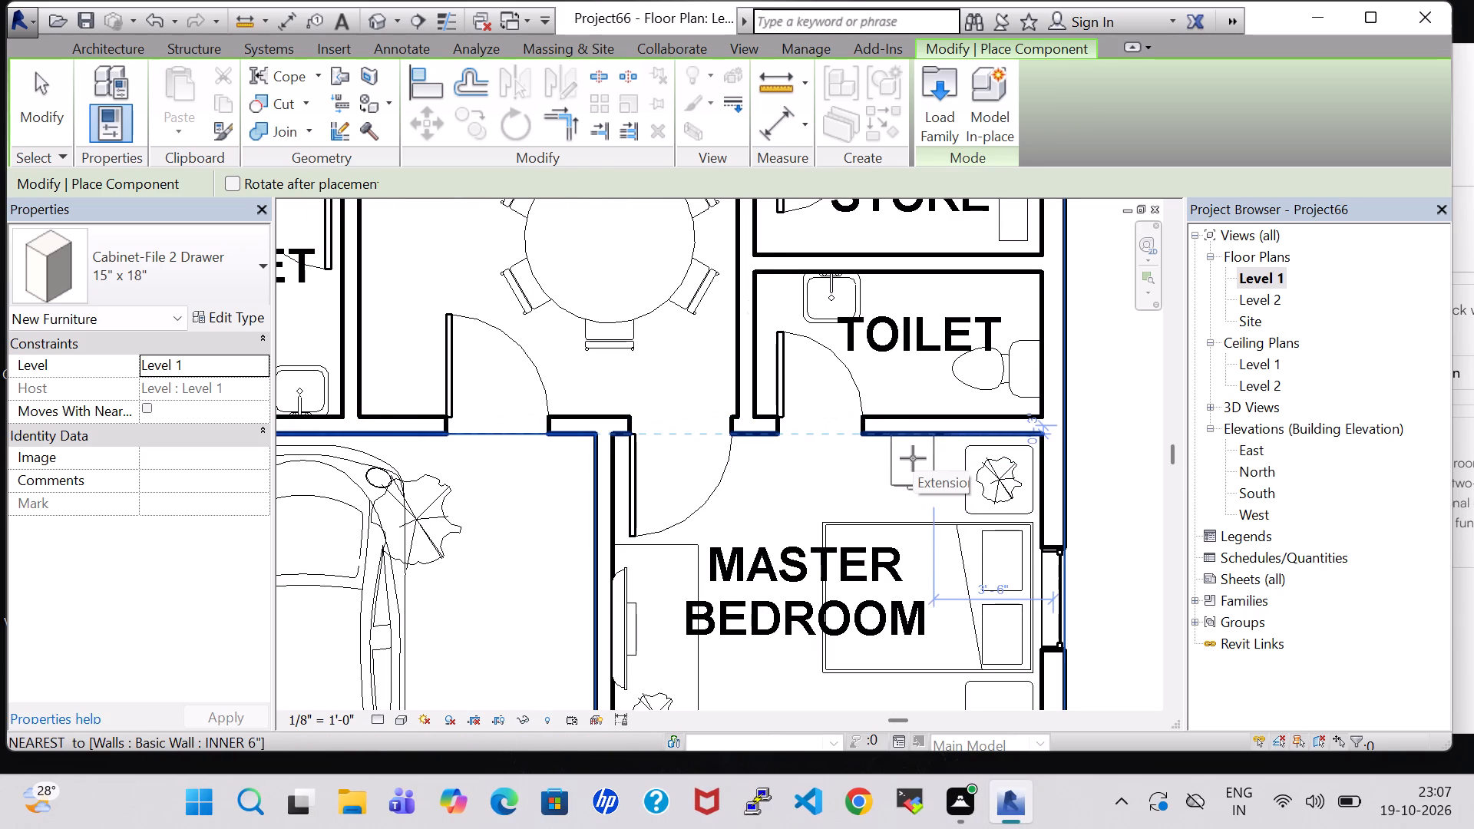
scroll(913, 458, "down", 3)
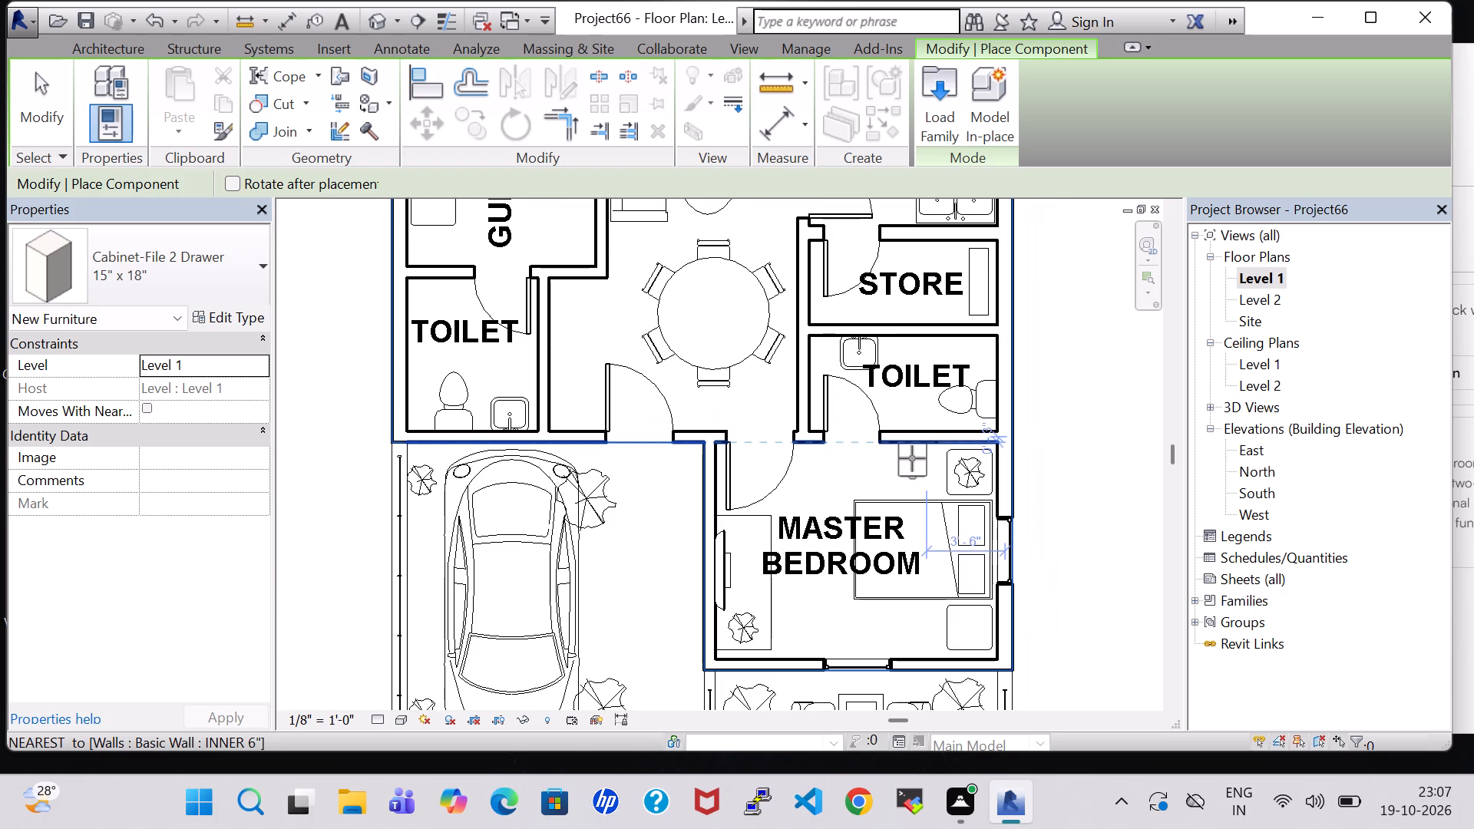
left_click(908, 458)
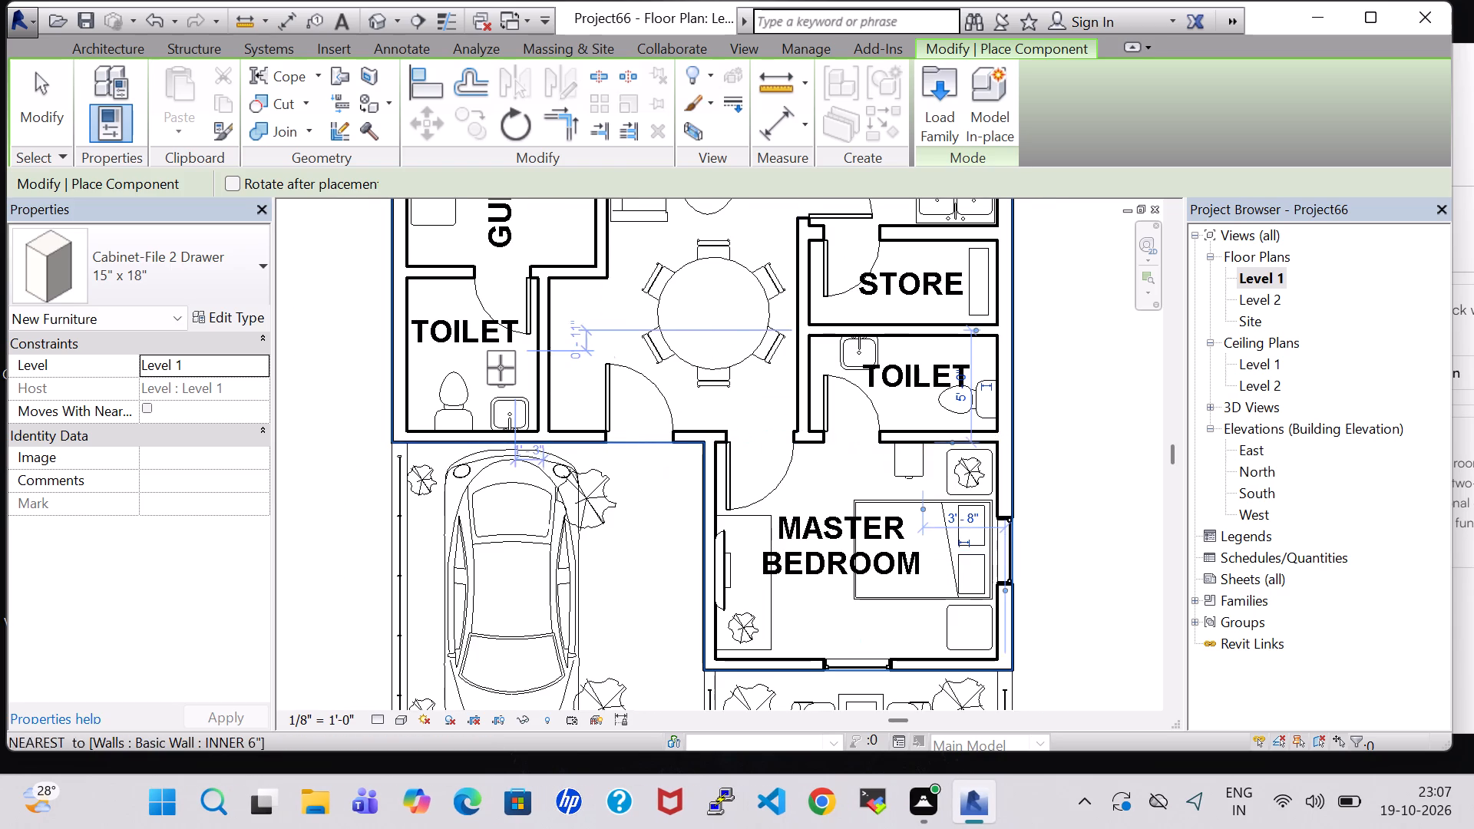
Place another 15" x 18" two-drawer file cabinet in the guest room, against the A.BATH wall between the corner plant and door.
scroll(501, 368, "down", 5)
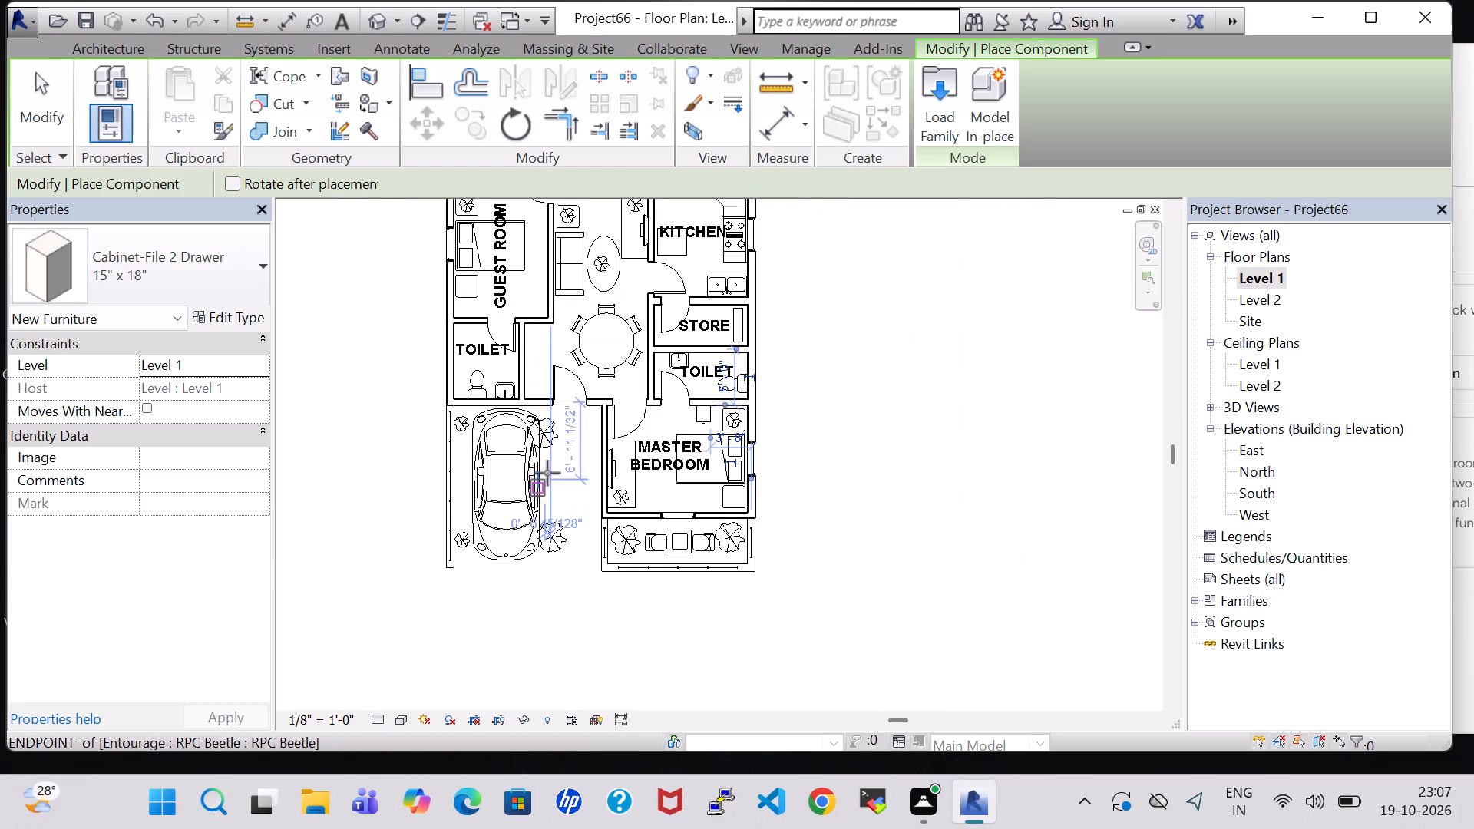
scroll(820, 335, "up", 2)
middle_click_drag(820, 335, 818, 346)
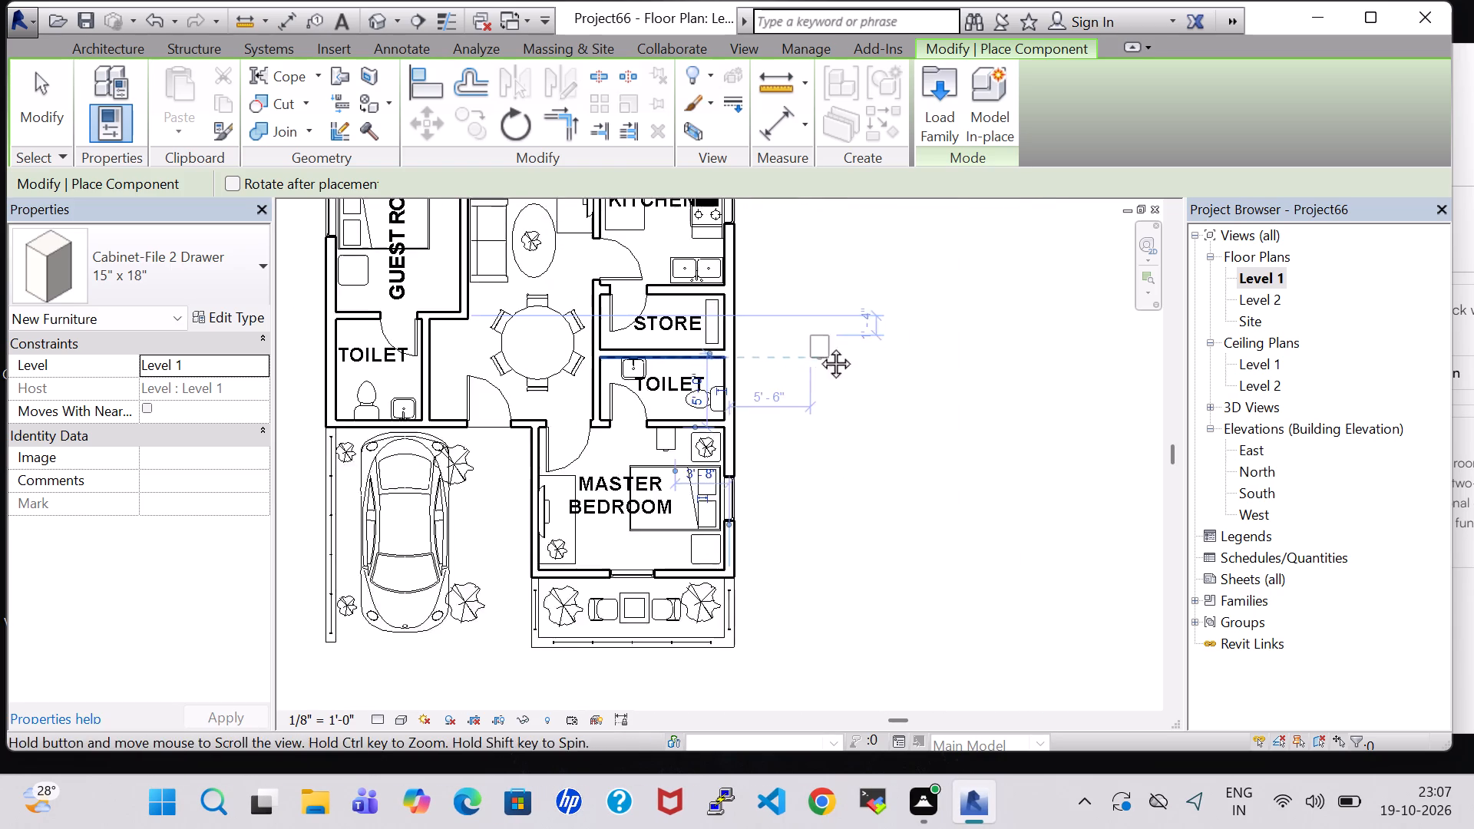
middle_click_drag(818, 346, 762, 433)
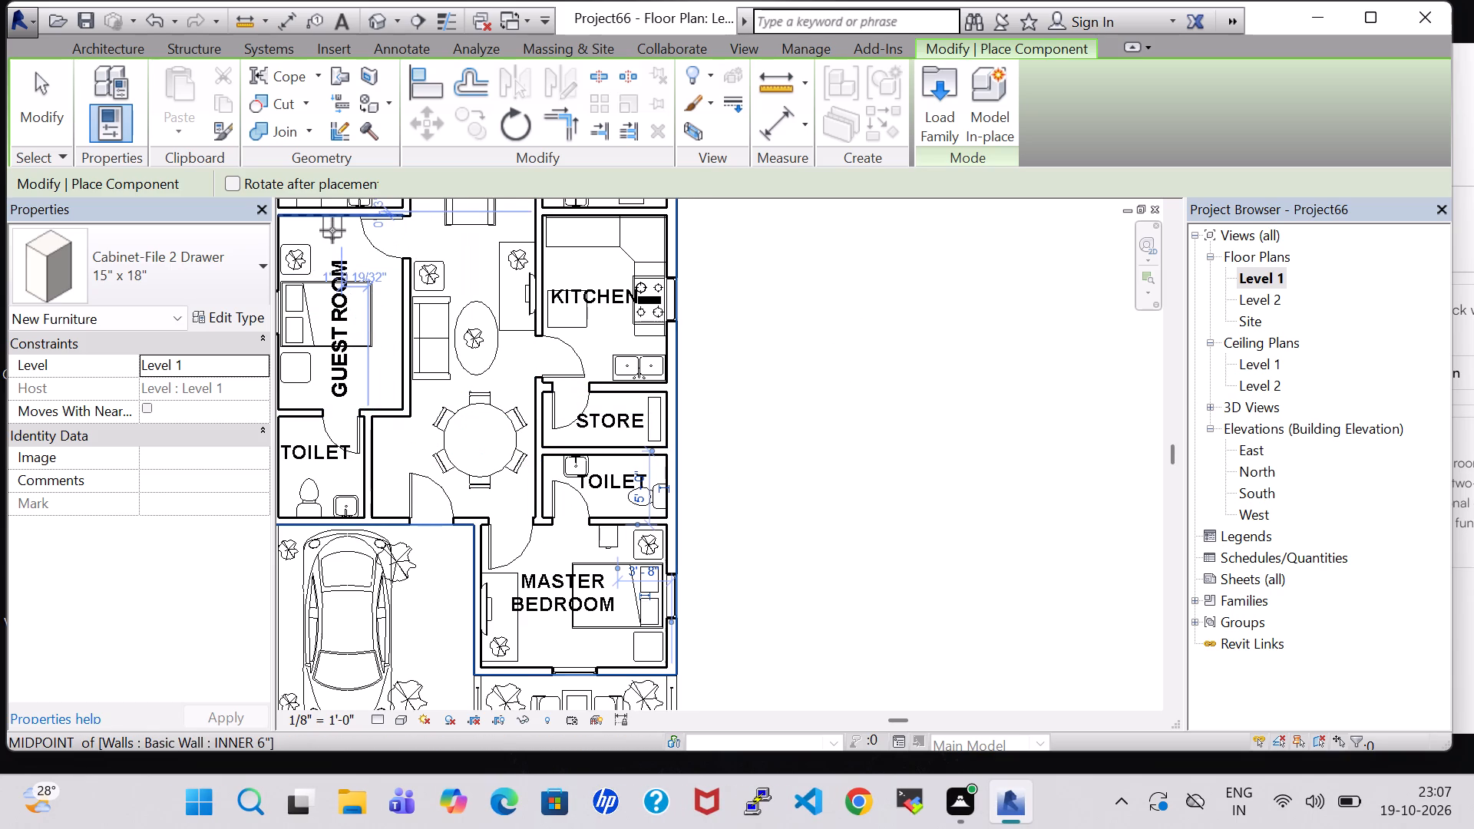
left_click(327, 230)
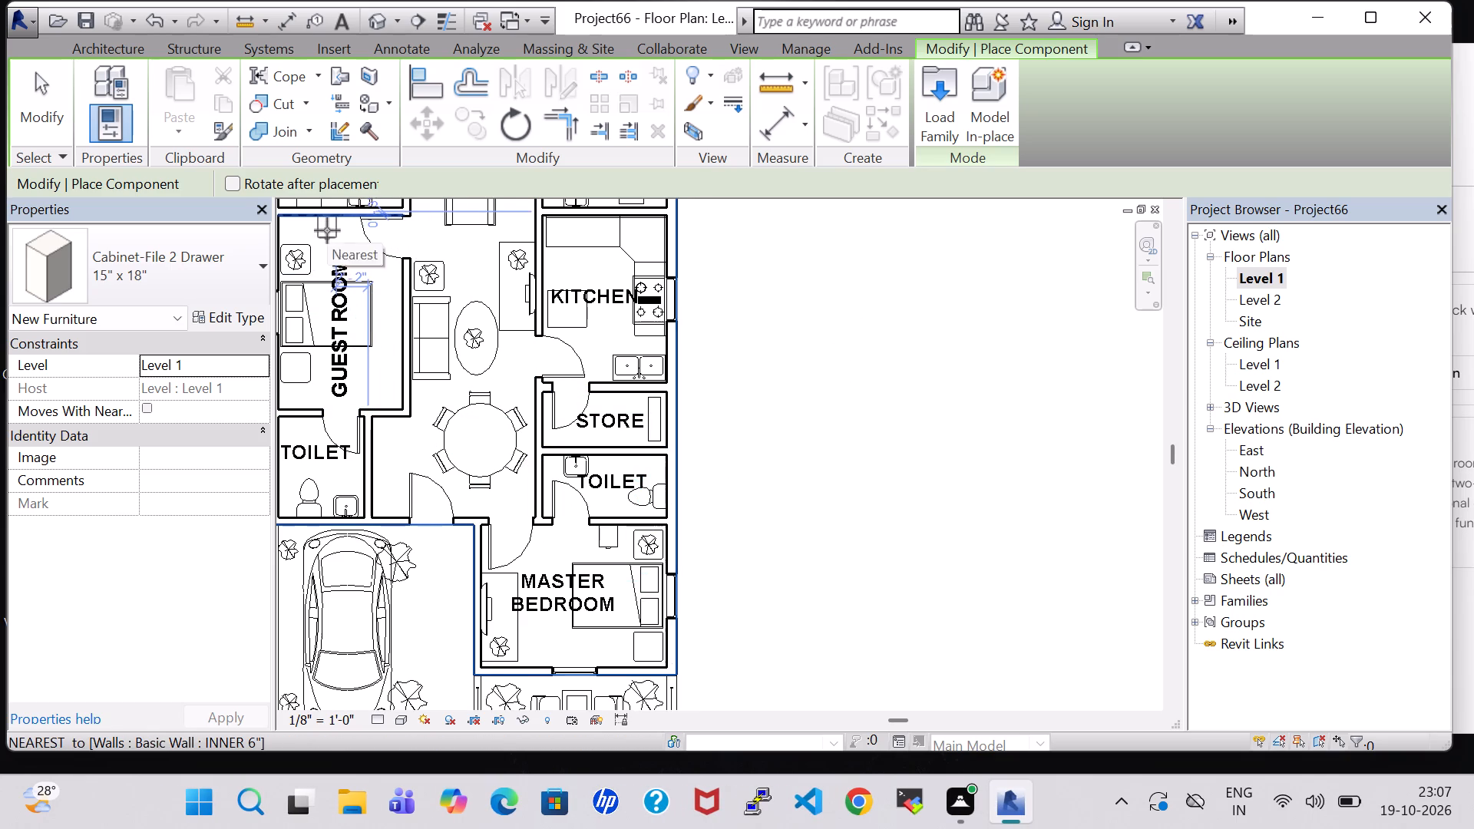
key("Escape")
key("Escape")
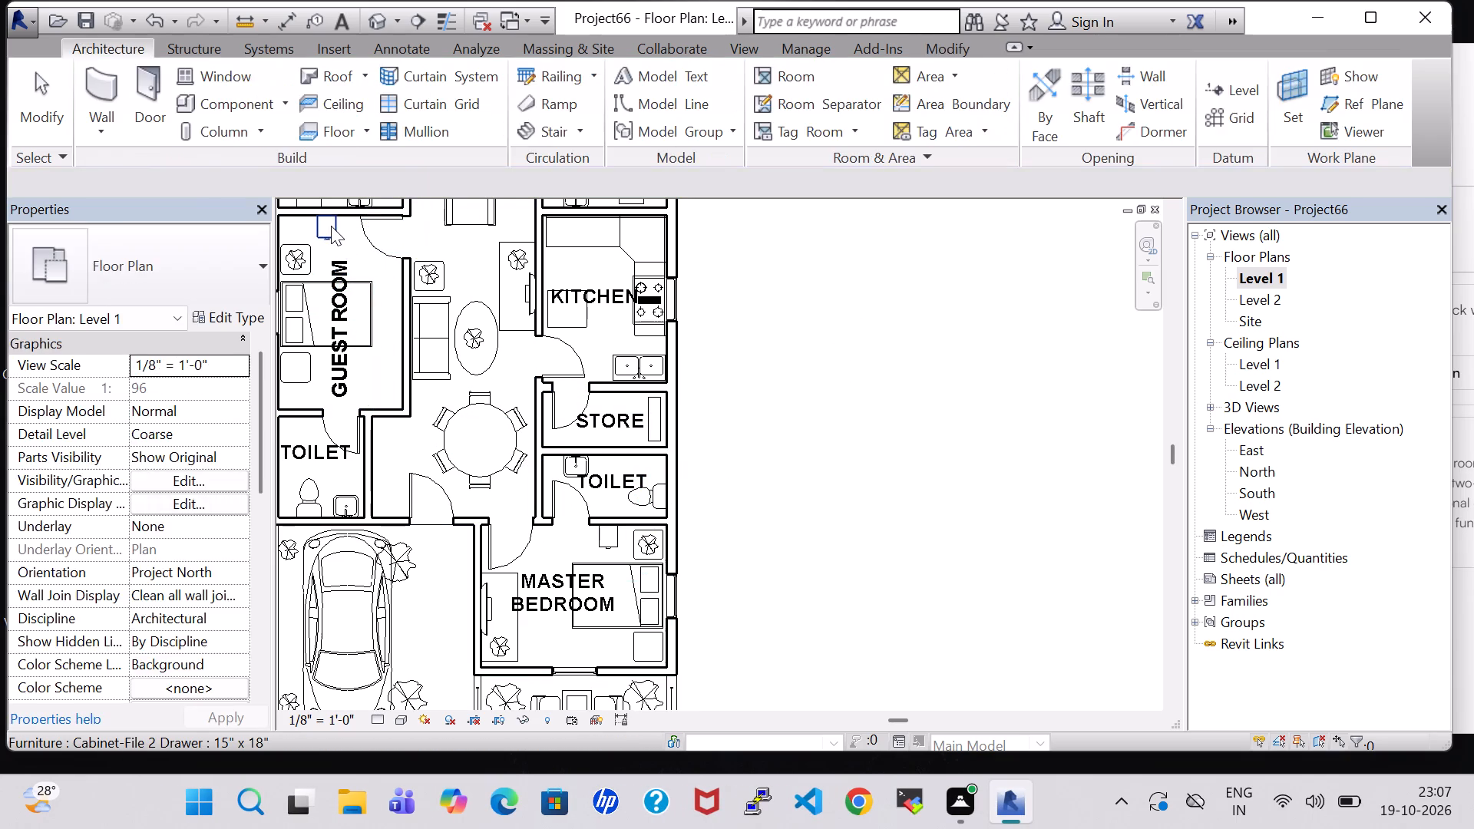
left_click(331, 226)
left_click(831, 319)
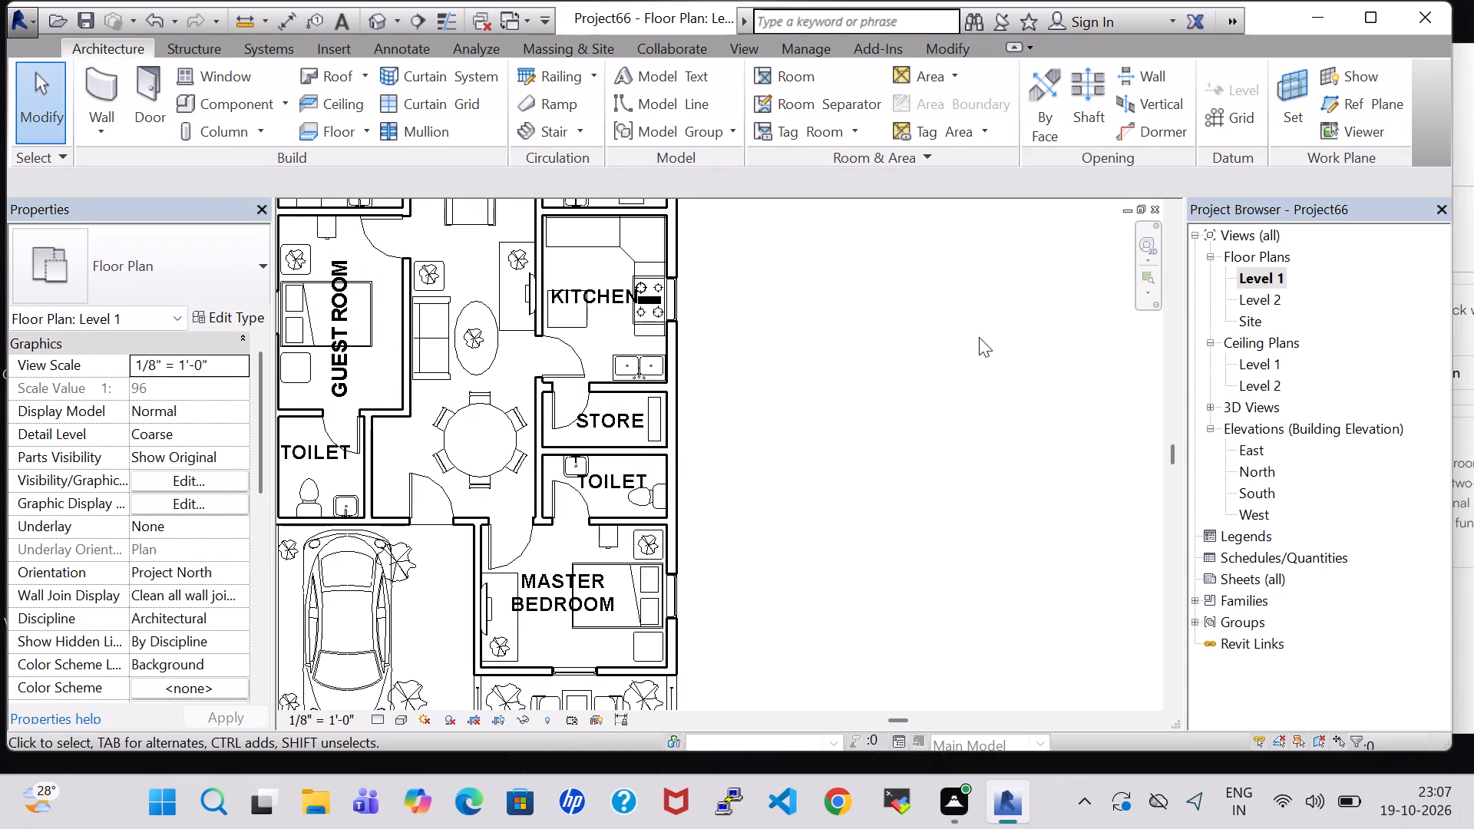
Place tagged rooms in the railed sitting area in front of the master bedroom and in the open area beside the car.
scroll(903, 339, "down", 3)
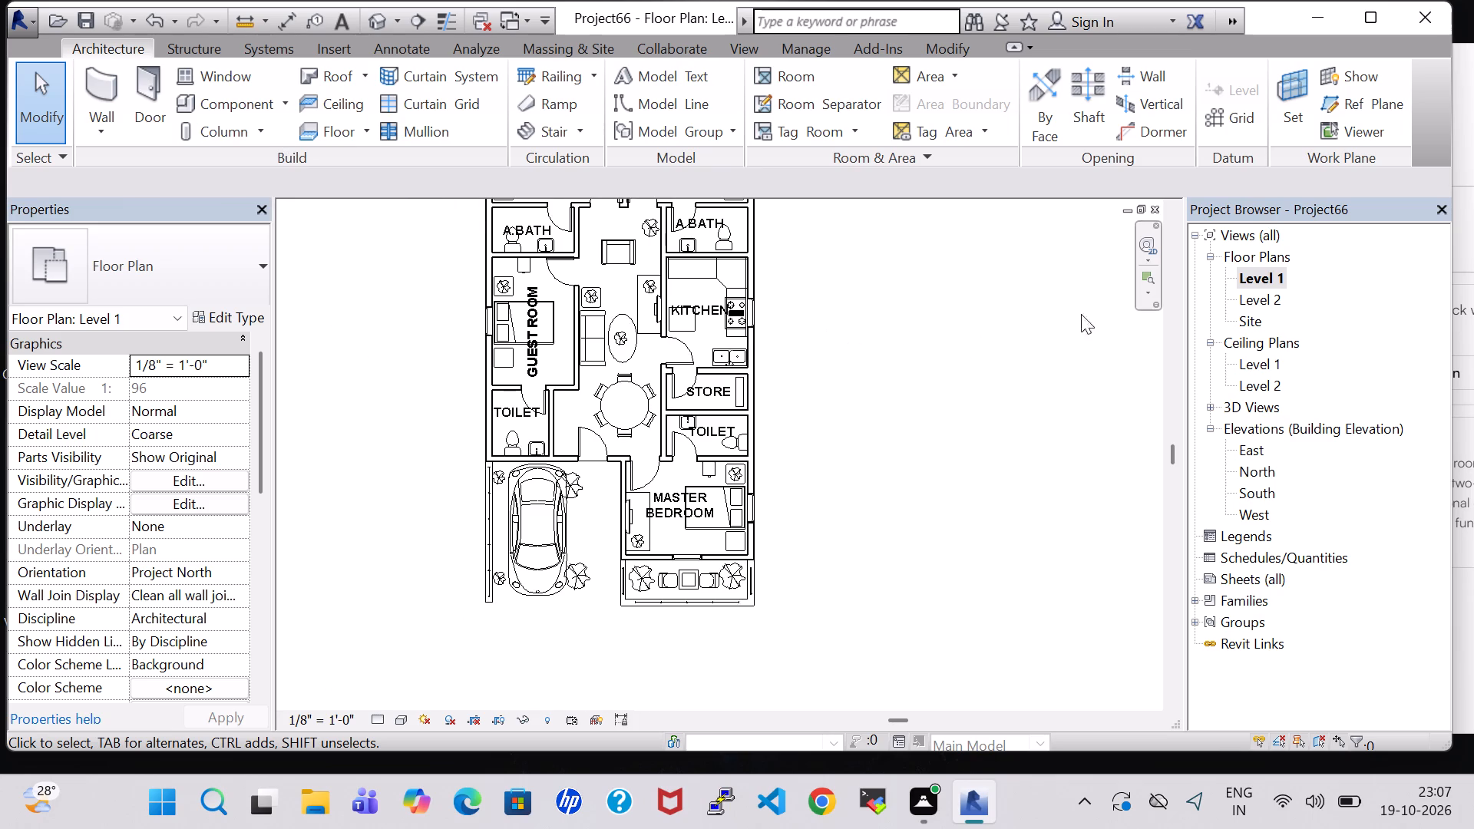
left_click(1173, 209)
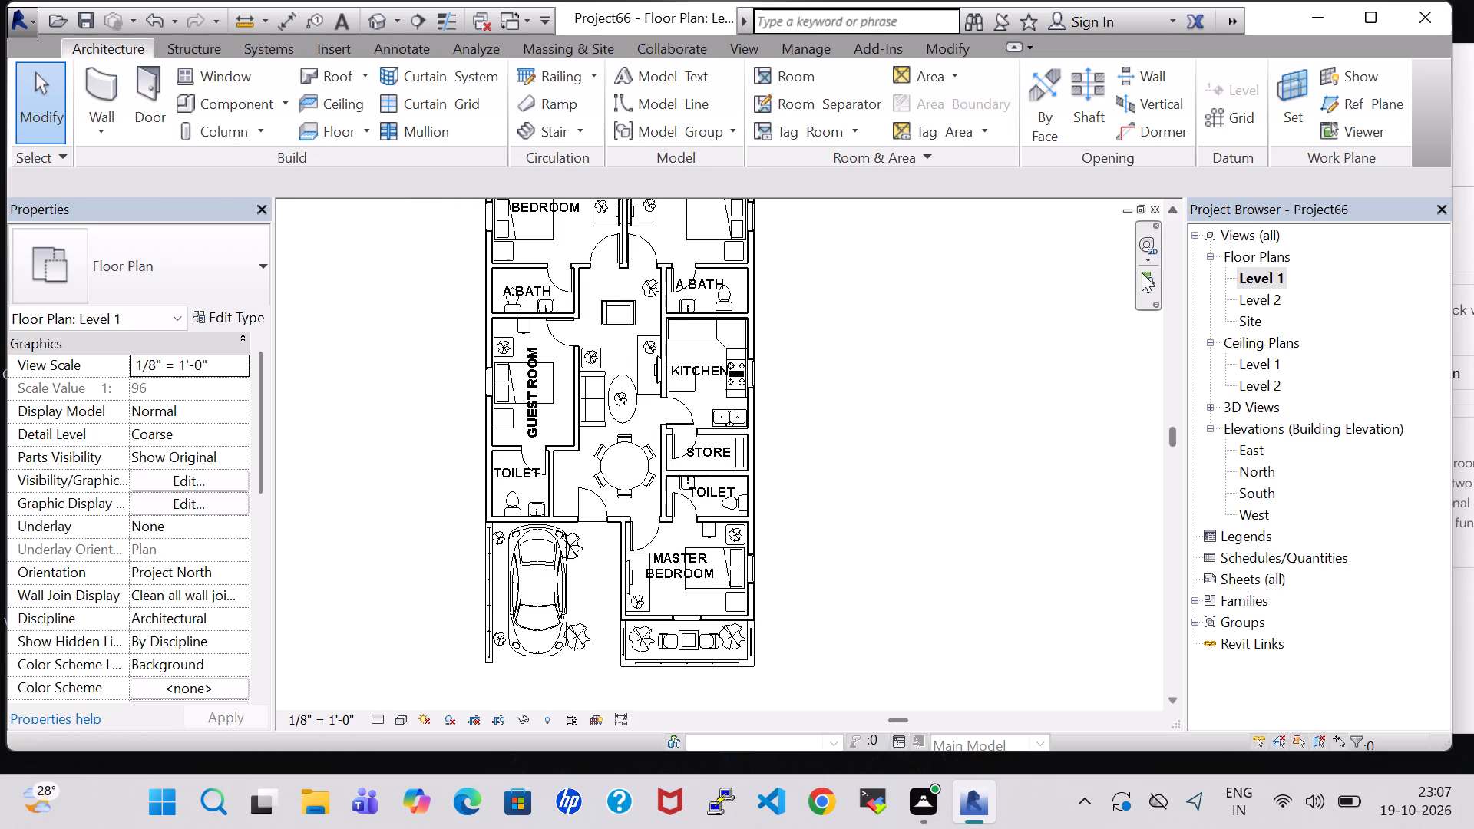
scroll(834, 421, "down", 1)
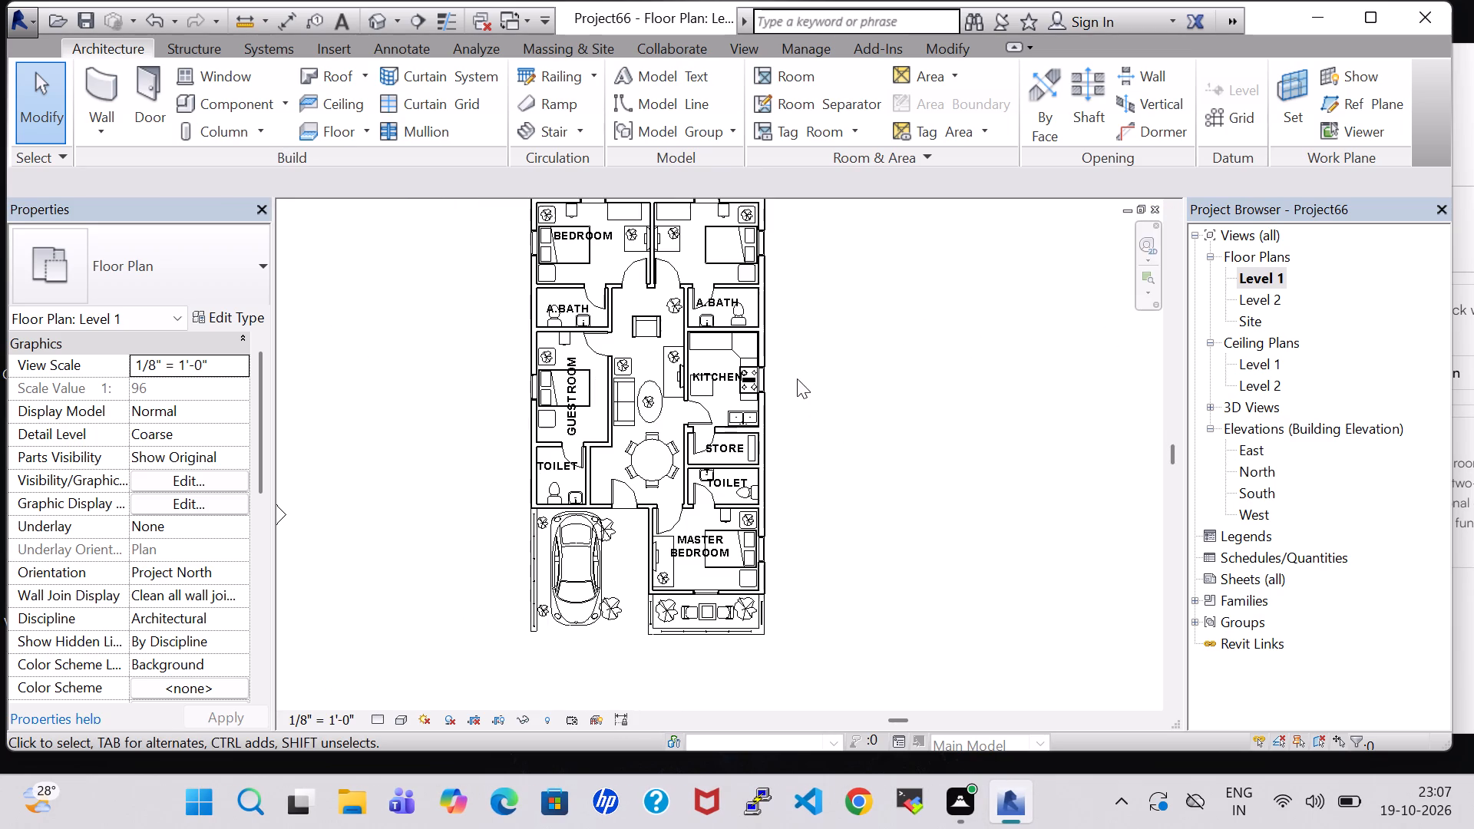
left_click(785, 83)
left_click(709, 613)
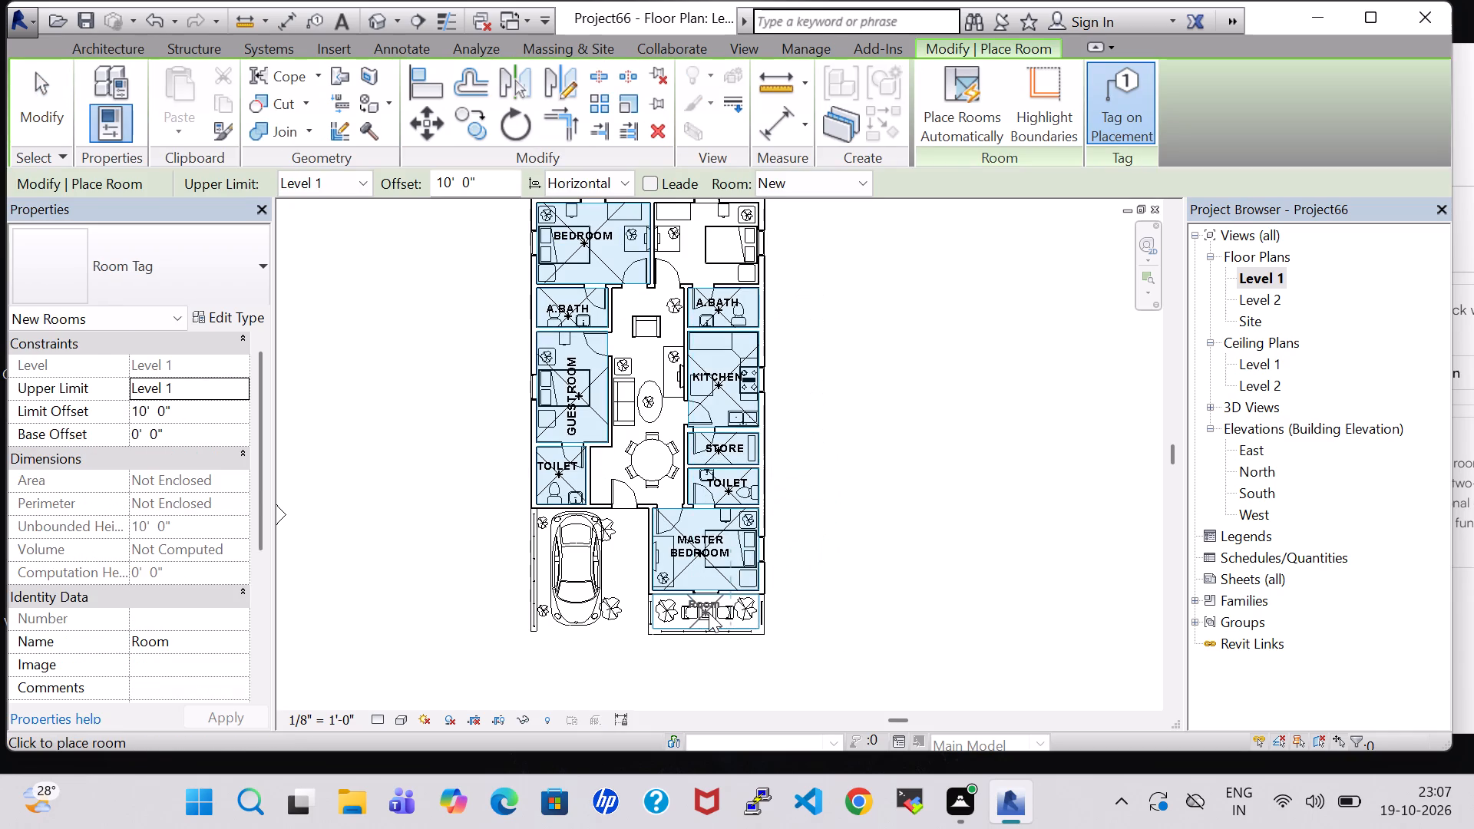
left_click(630, 590)
left_click(1437, 646)
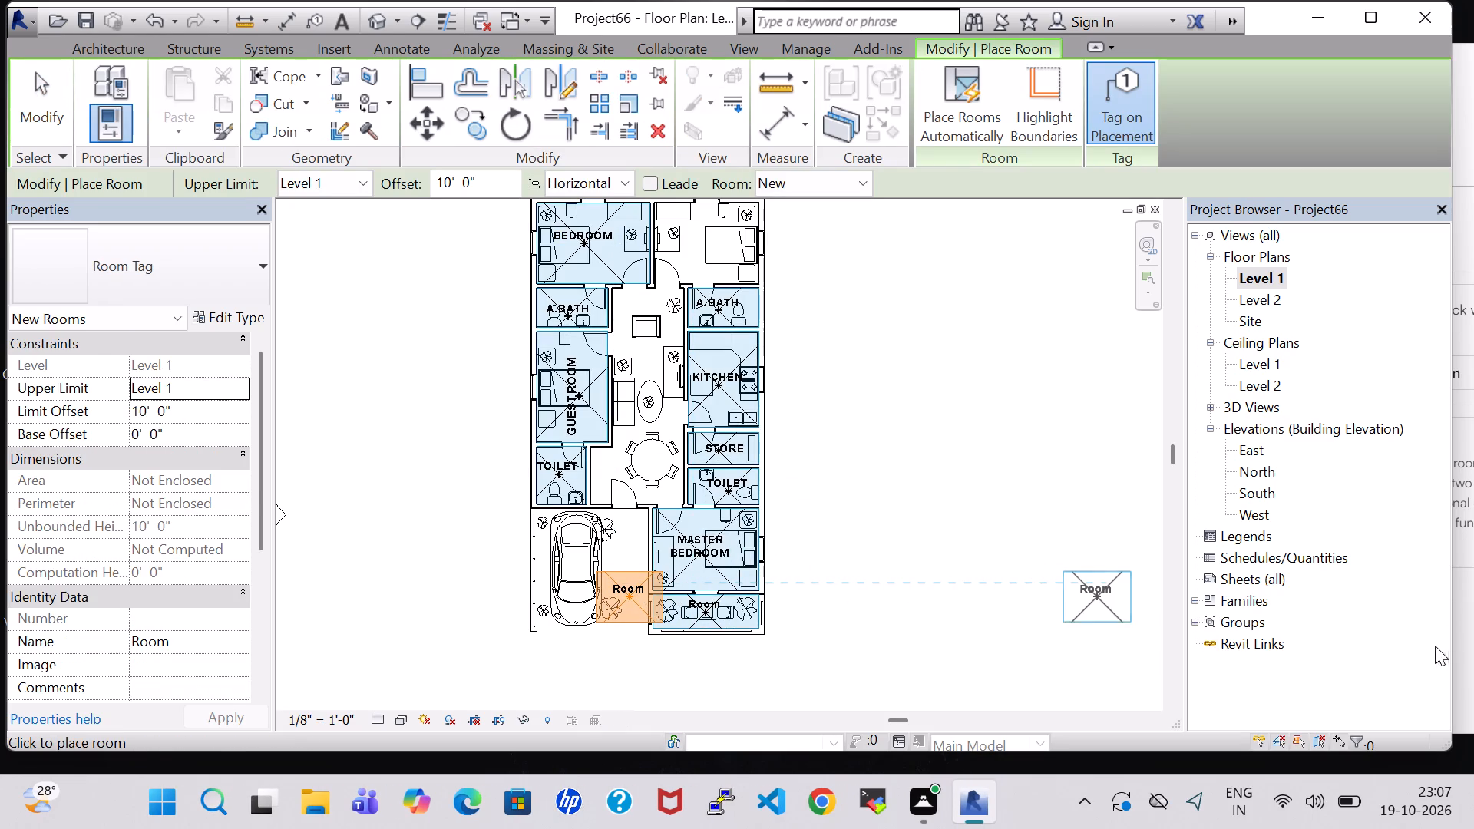
key("Escape")
key("Escape")
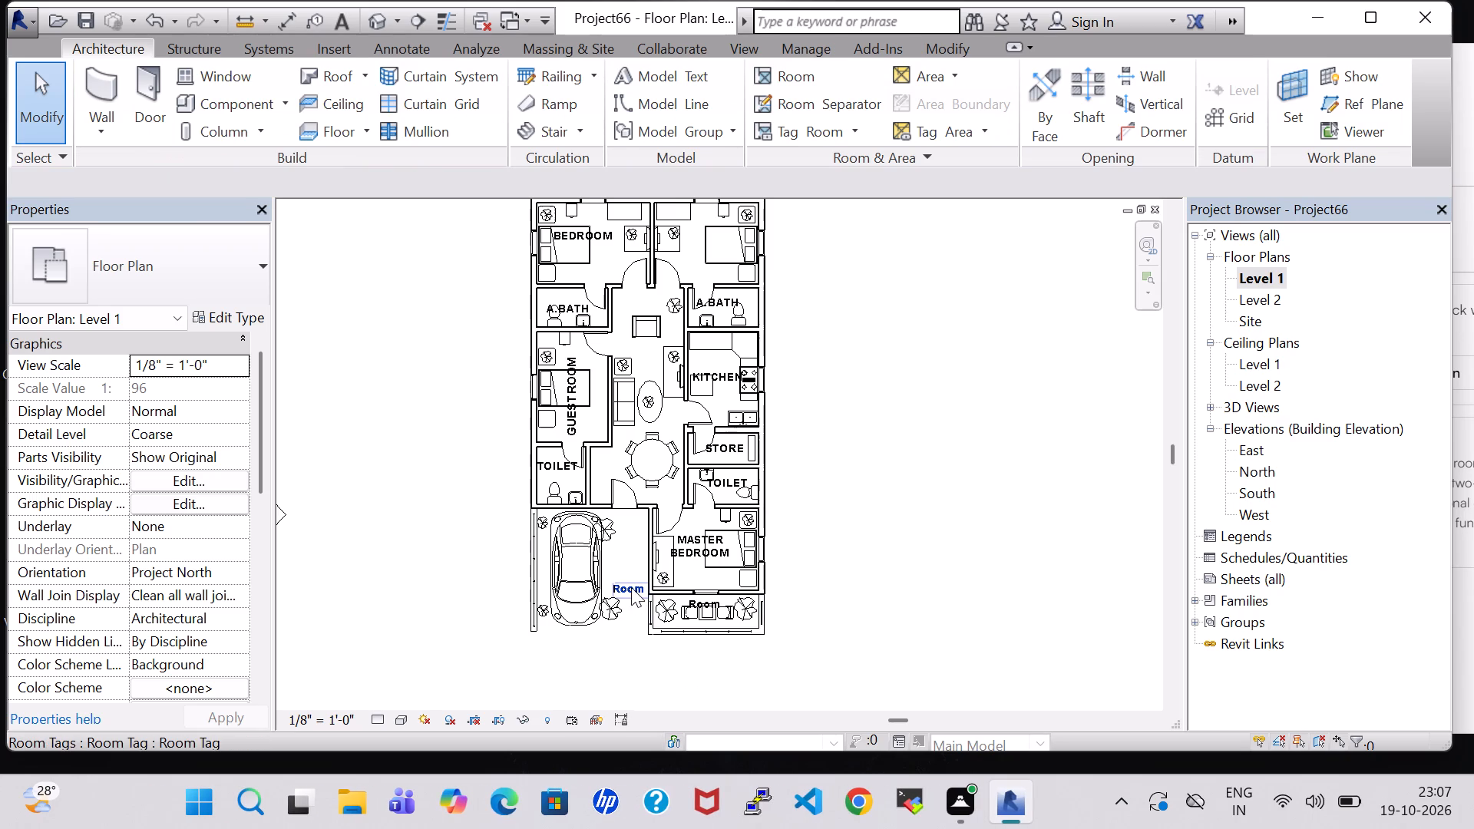
Rename the room tag beside the car as PORCH and nudge the tag slightly toward the car.
double_click(631, 587)
key("BackSpace")
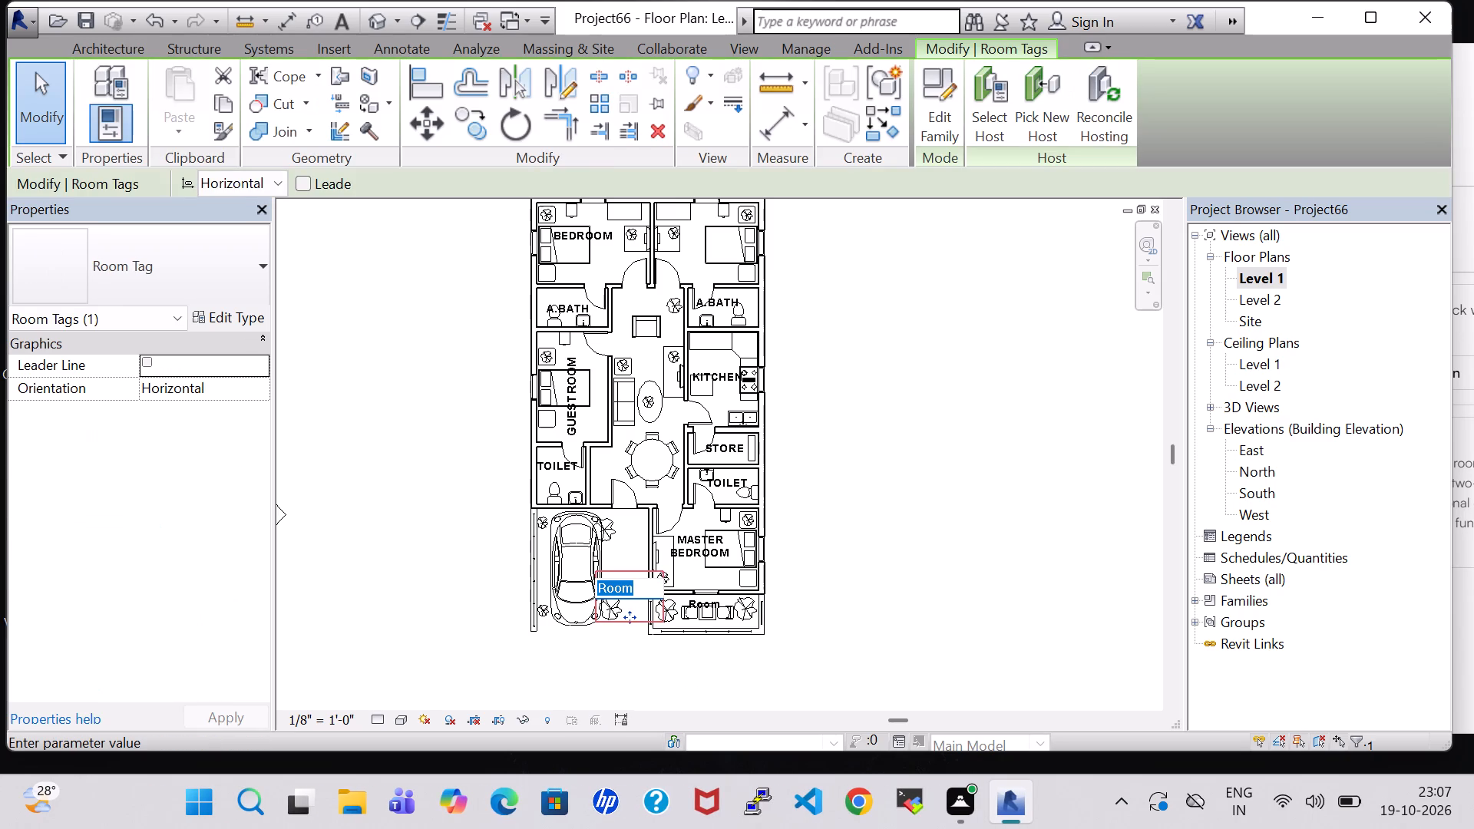
type("PORCH")
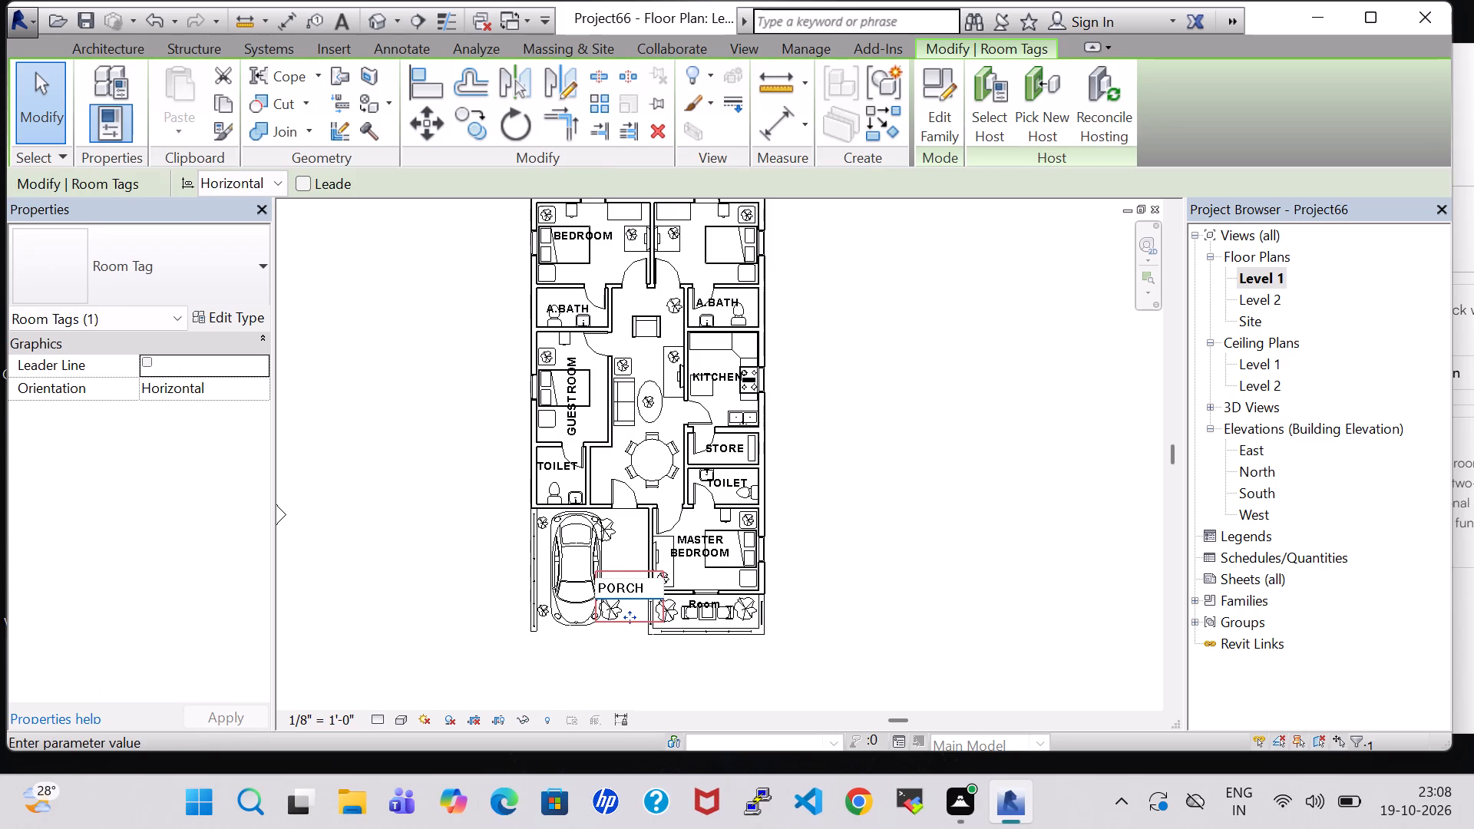
key("Return")
key("Left")
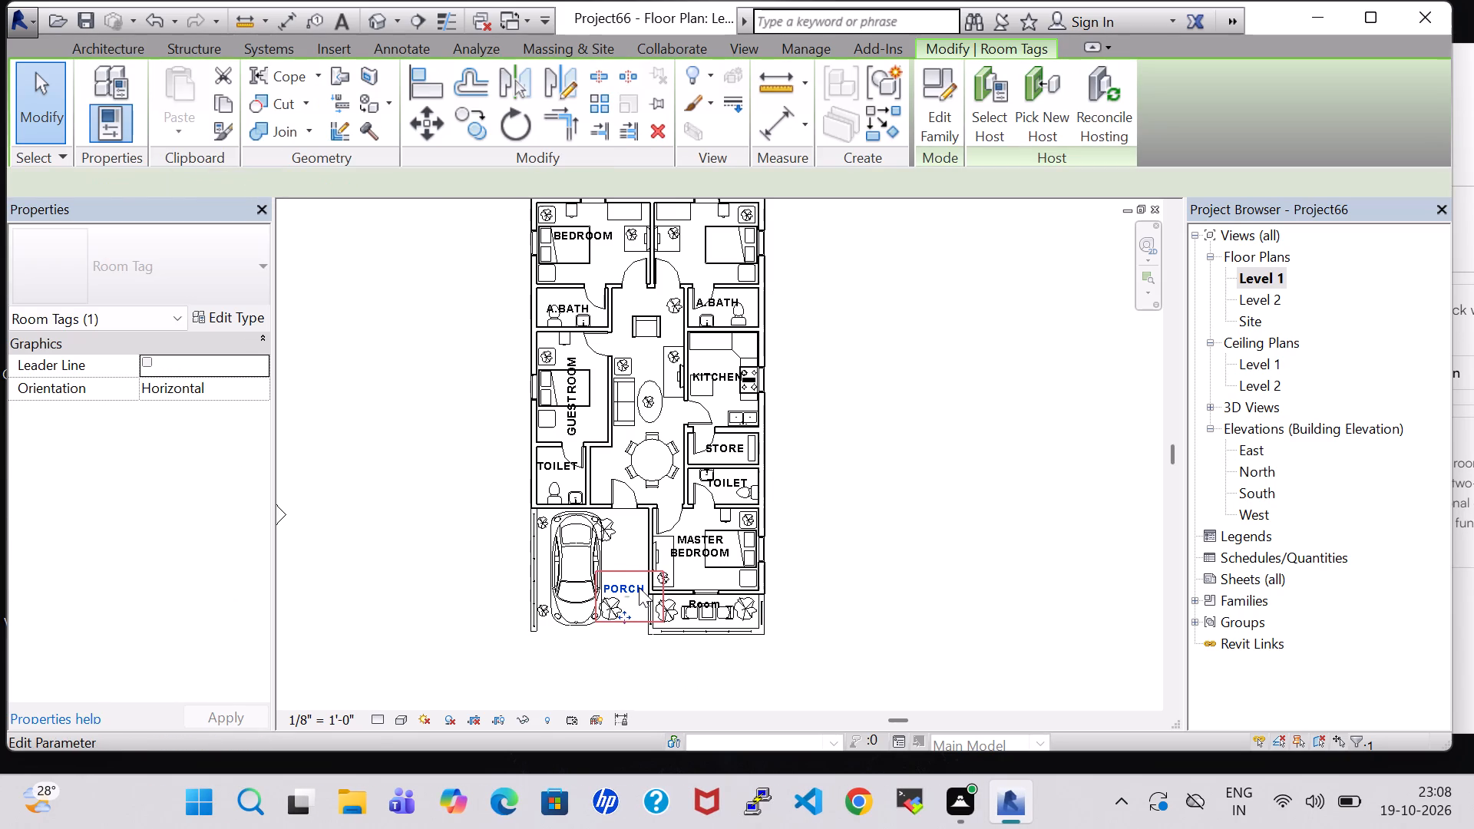
left_click(834, 578)
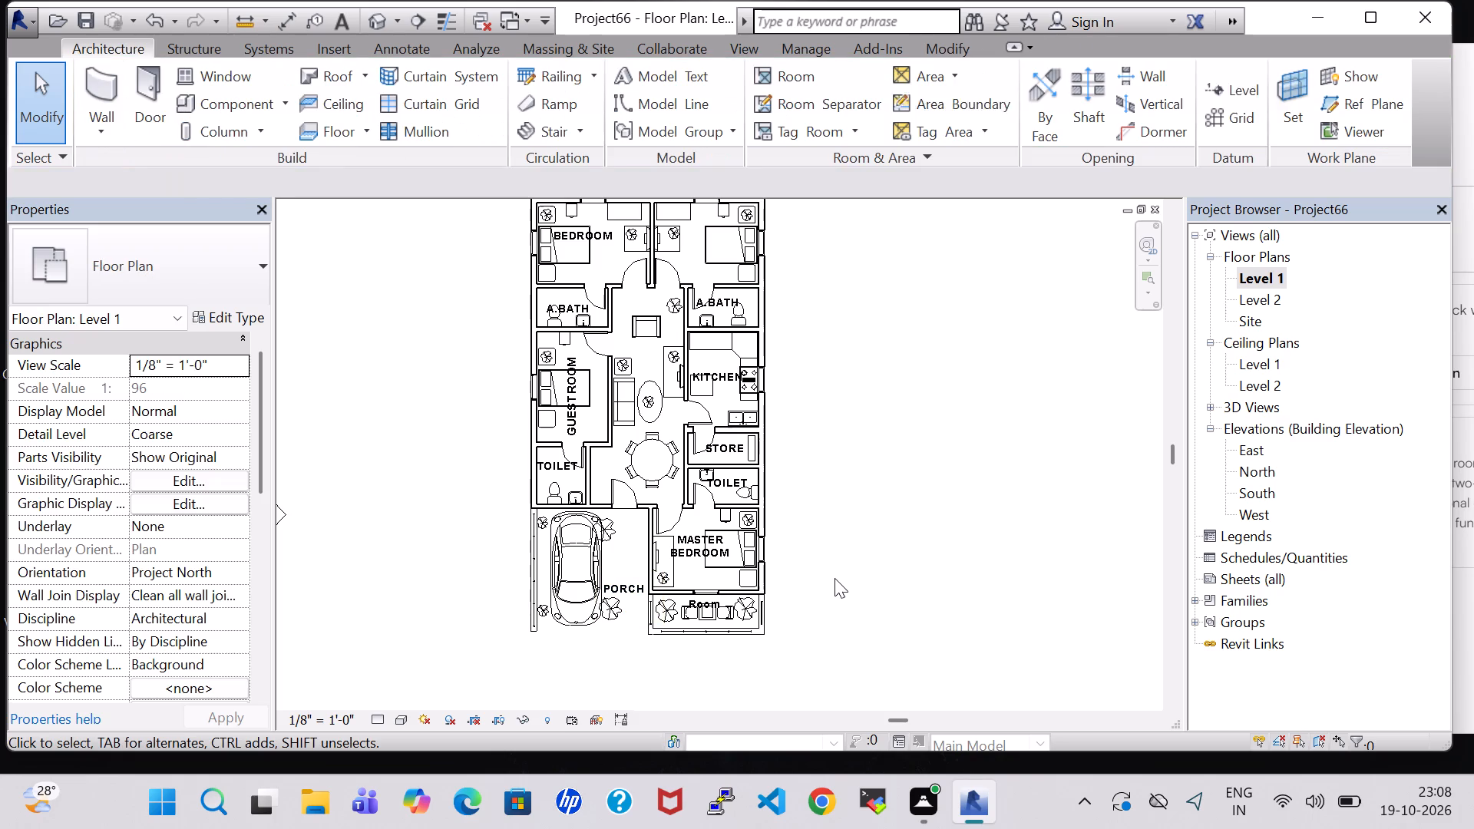
Rename the room in the railed sitting area in front of the master bedroom as BALCONY.
scroll(701, 604, "up", 5)
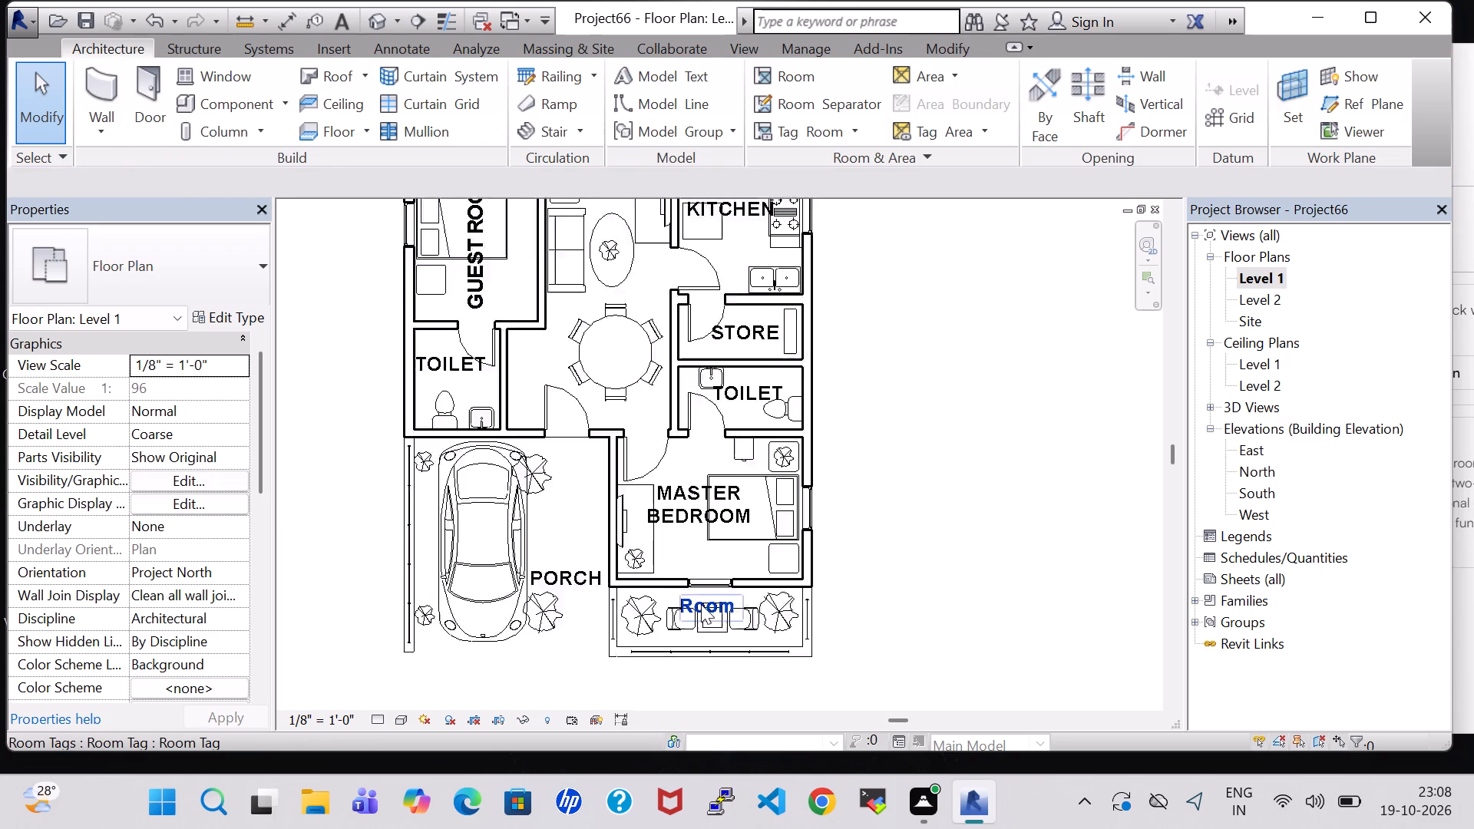
scroll(701, 604, "up", 1)
left_click(701, 604)
left_click(701, 604)
key("BackSpace")
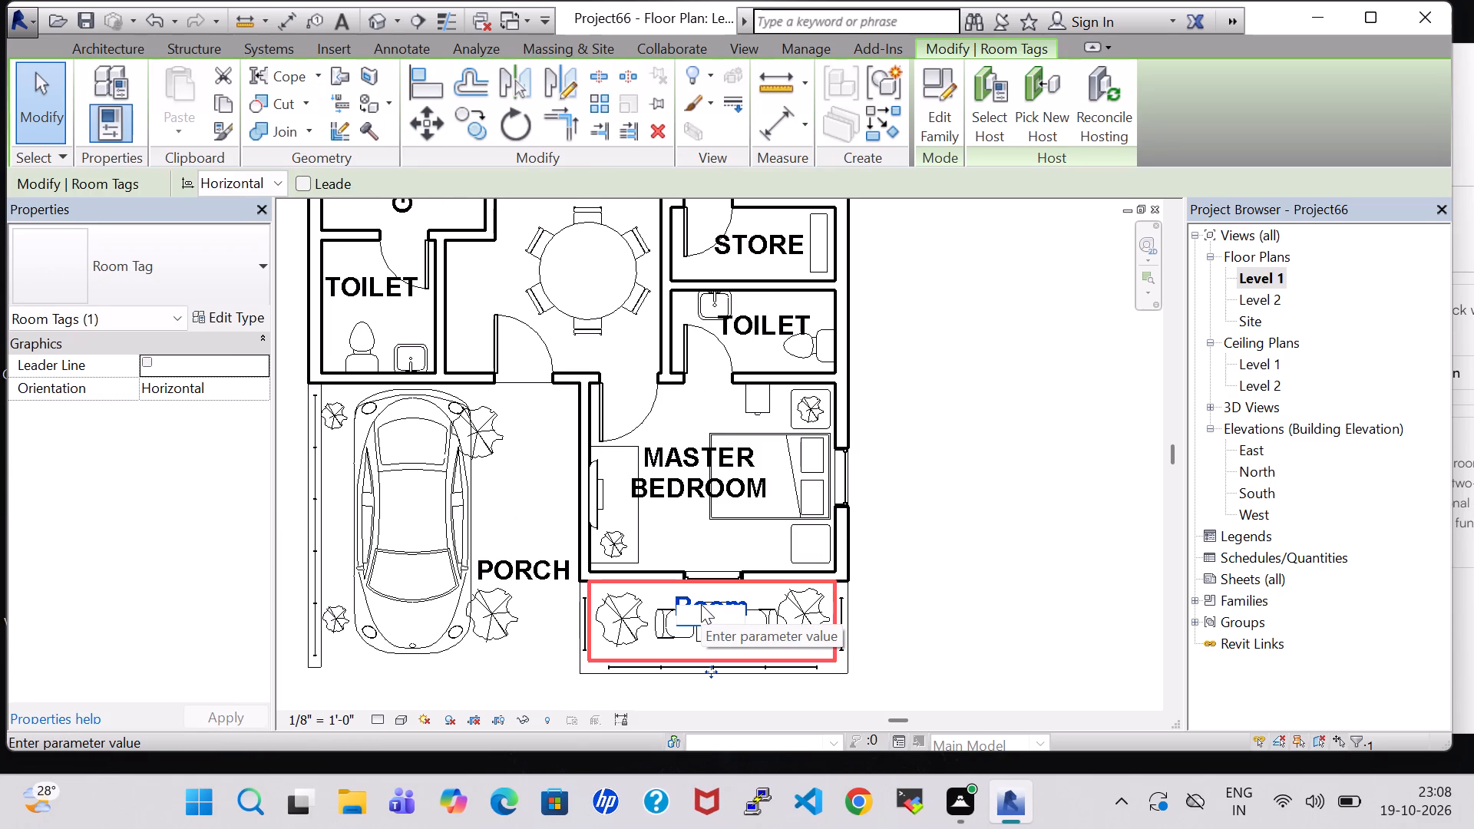
type("BALCONY")
key("Return")
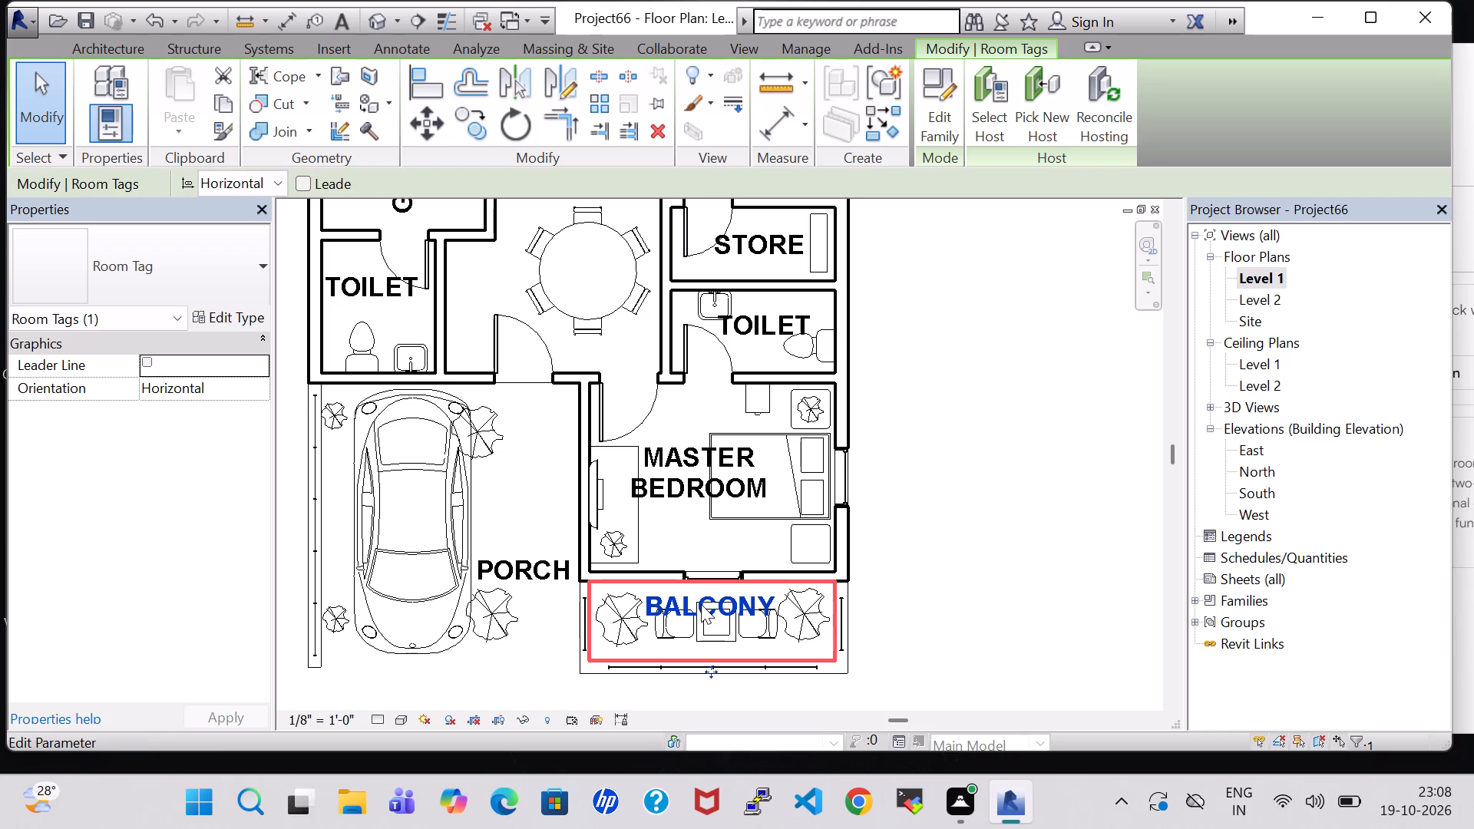
left_click(1026, 408)
Review the whole labelled Level 1 plan and the house's front exterior in the default 3D view.
scroll(1026, 408, "down", 2)
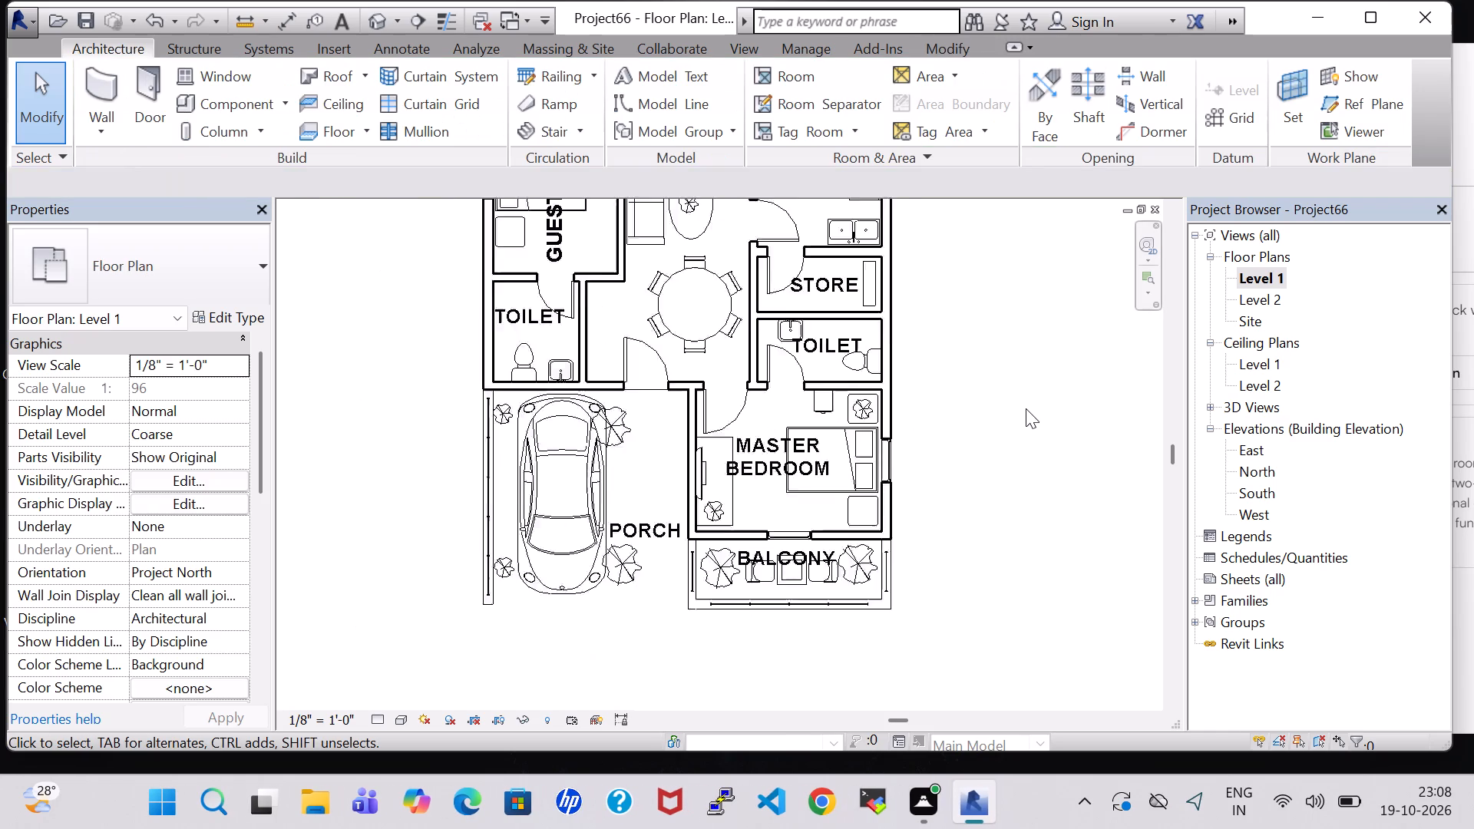
scroll(1026, 408, "down", 1)
scroll(997, 255, "down", 3)
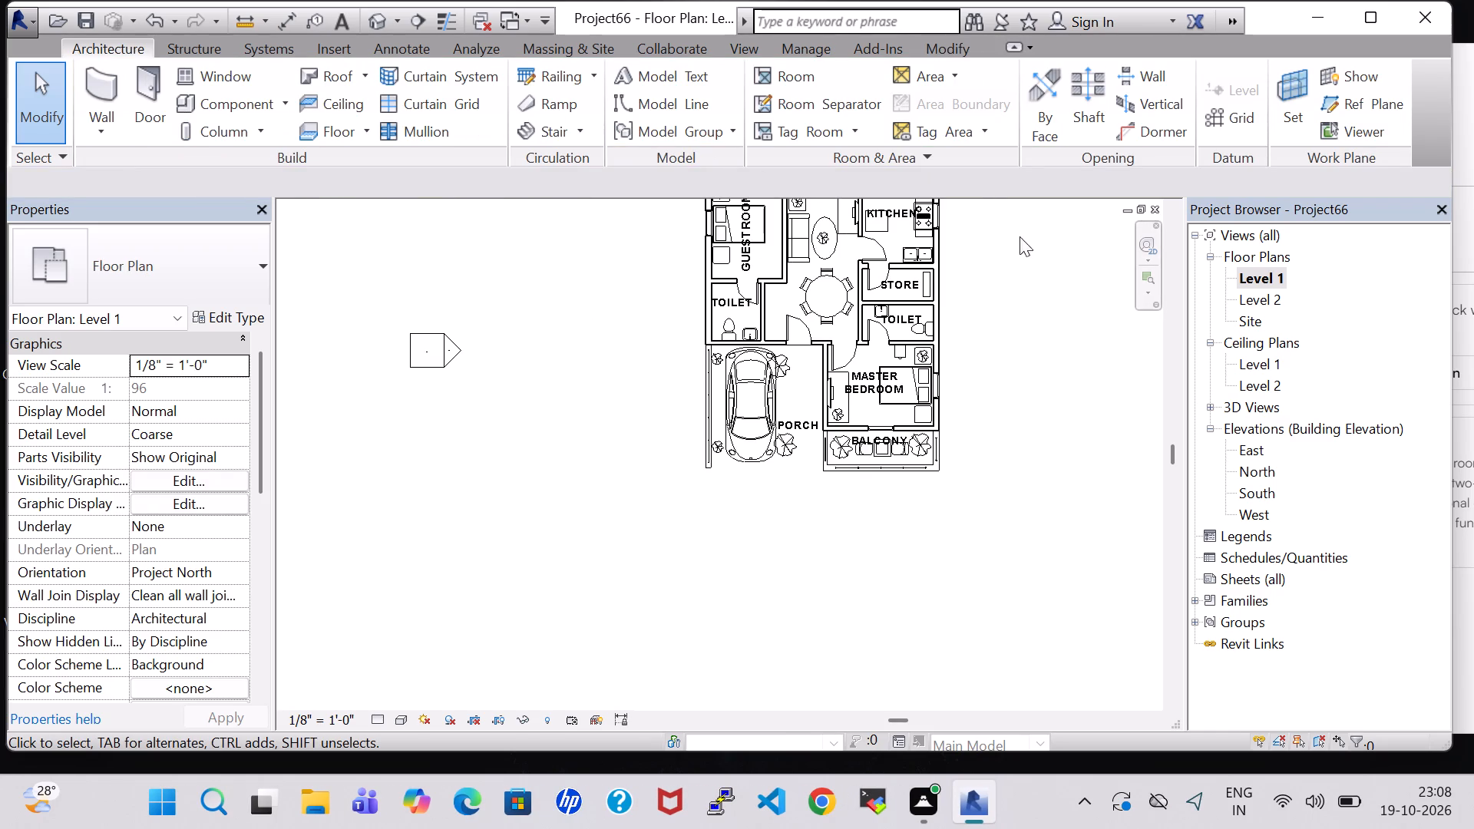
left_click(1180, 213)
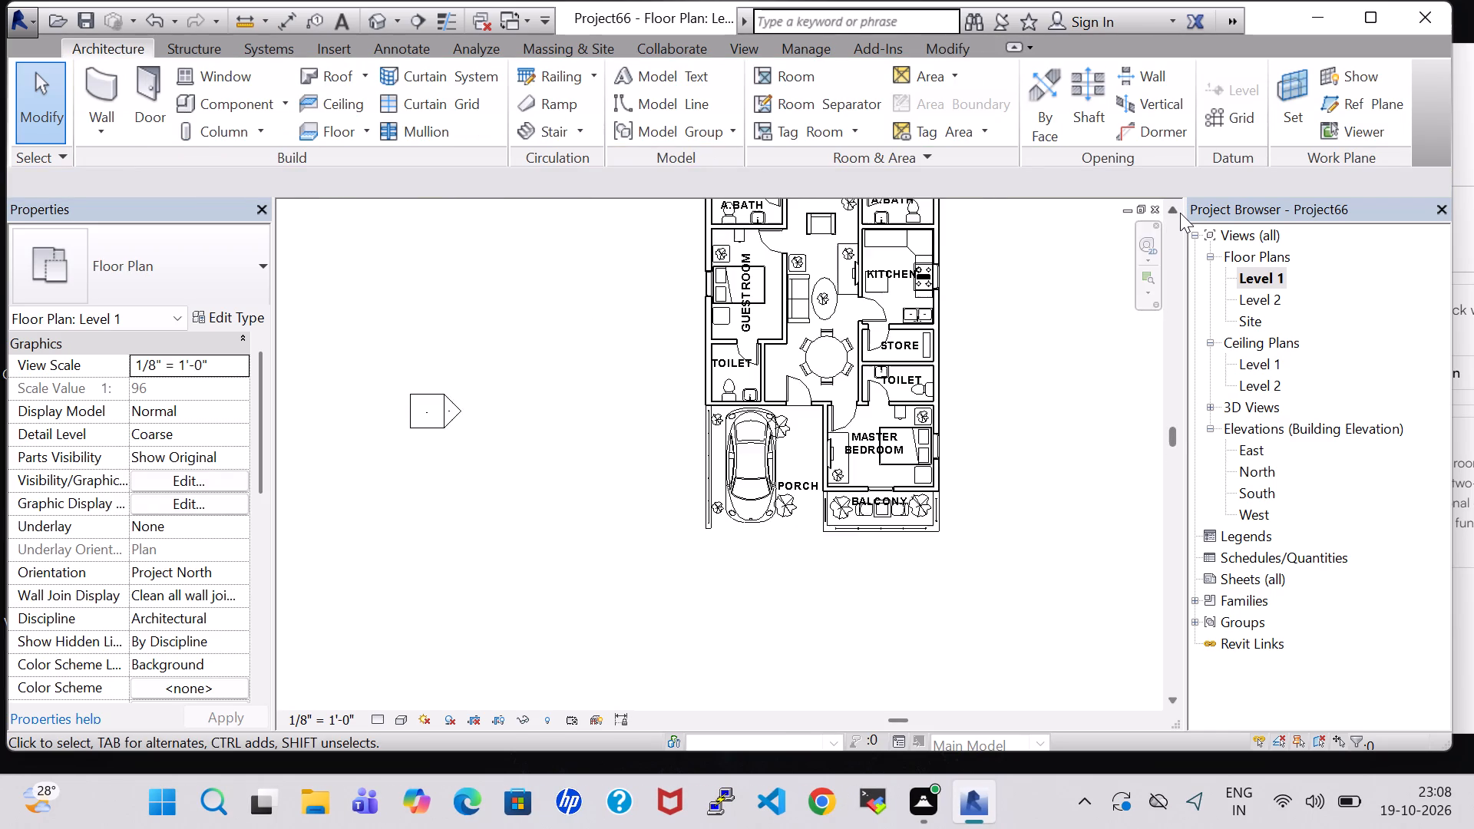
double_click(1180, 213)
left_click(1009, 307)
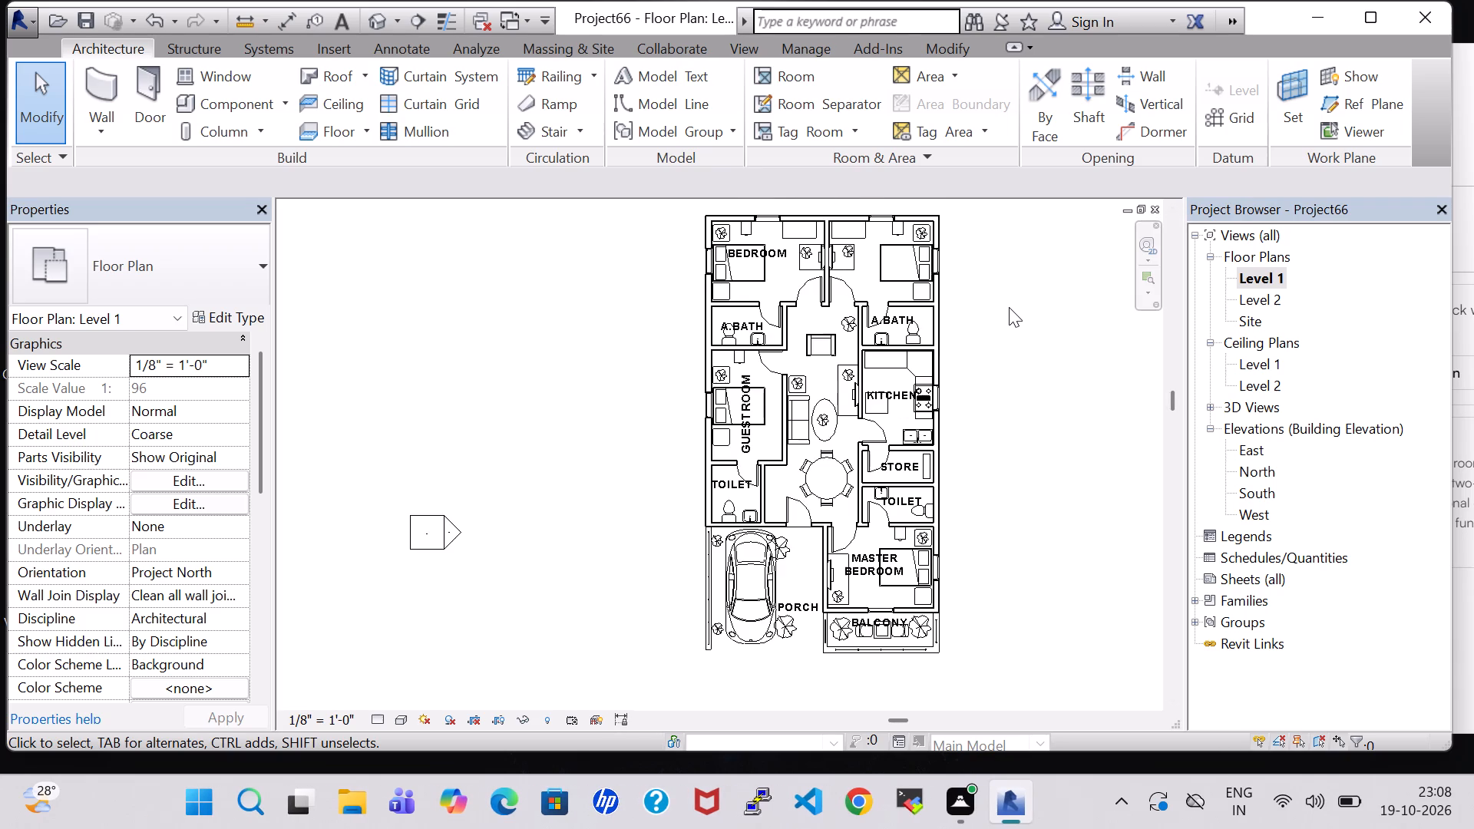
left_click(382, 18)
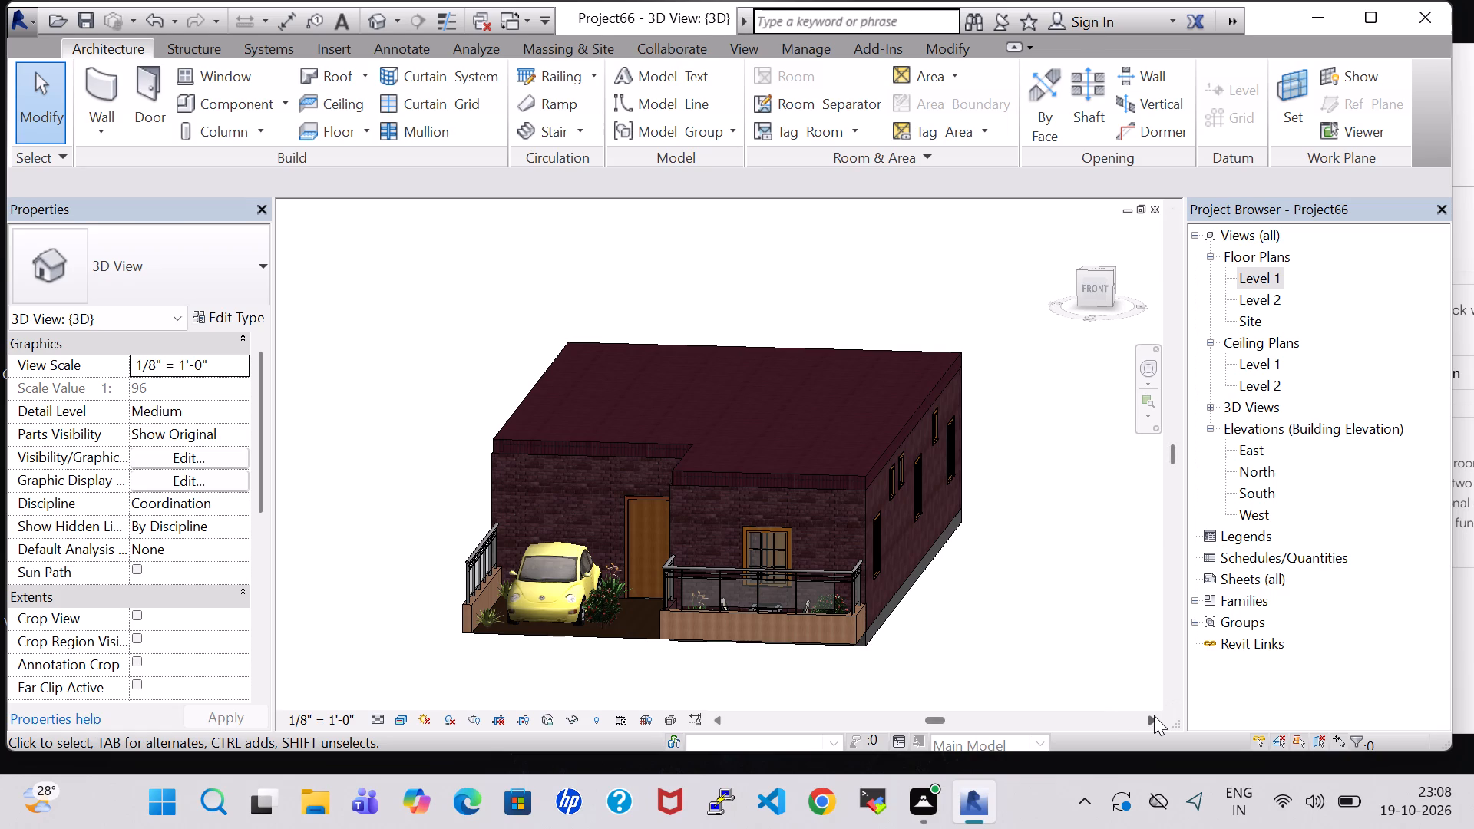
double_click(1155, 715)
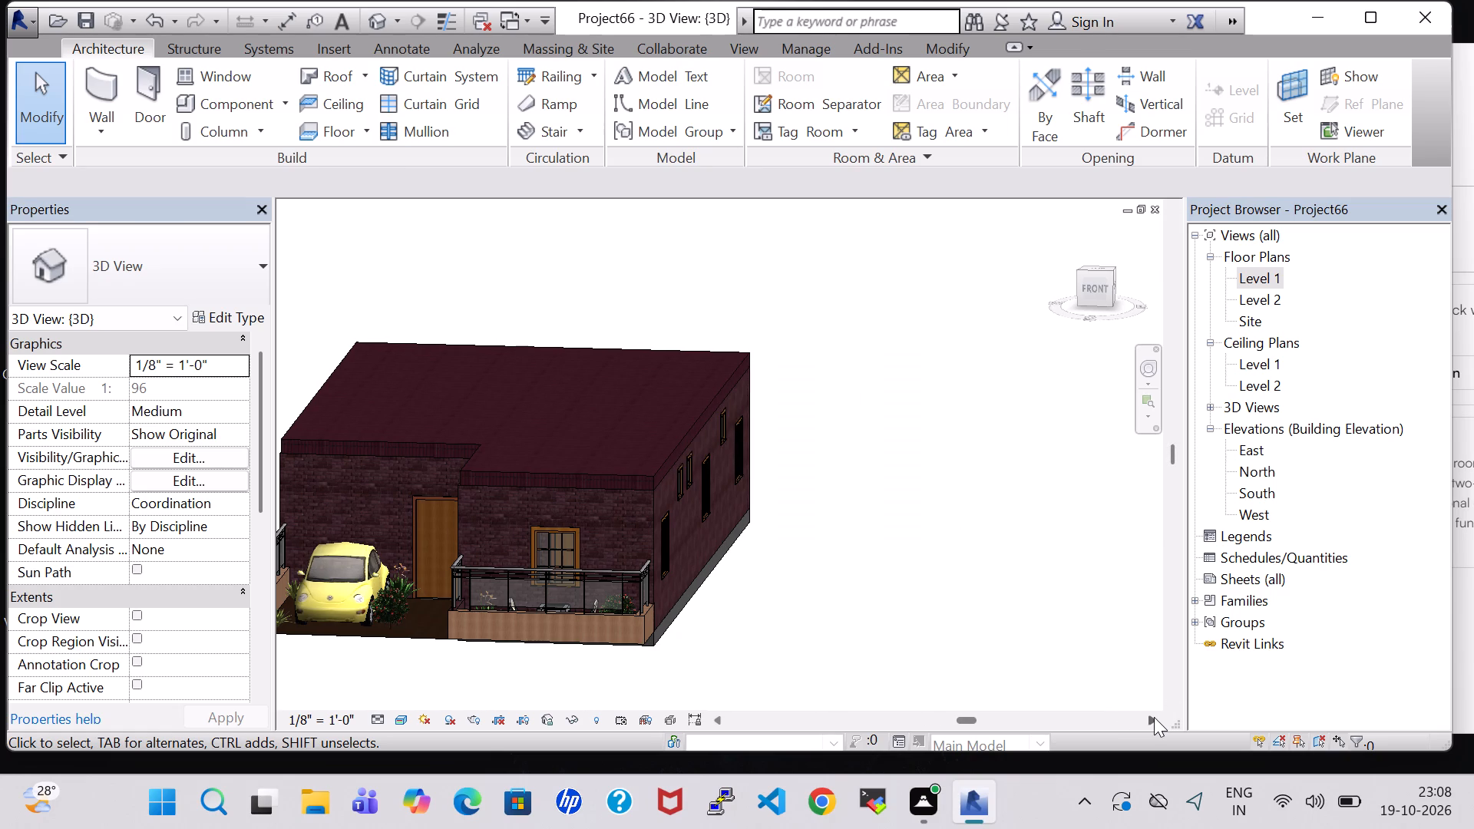
double_click(1154, 718)
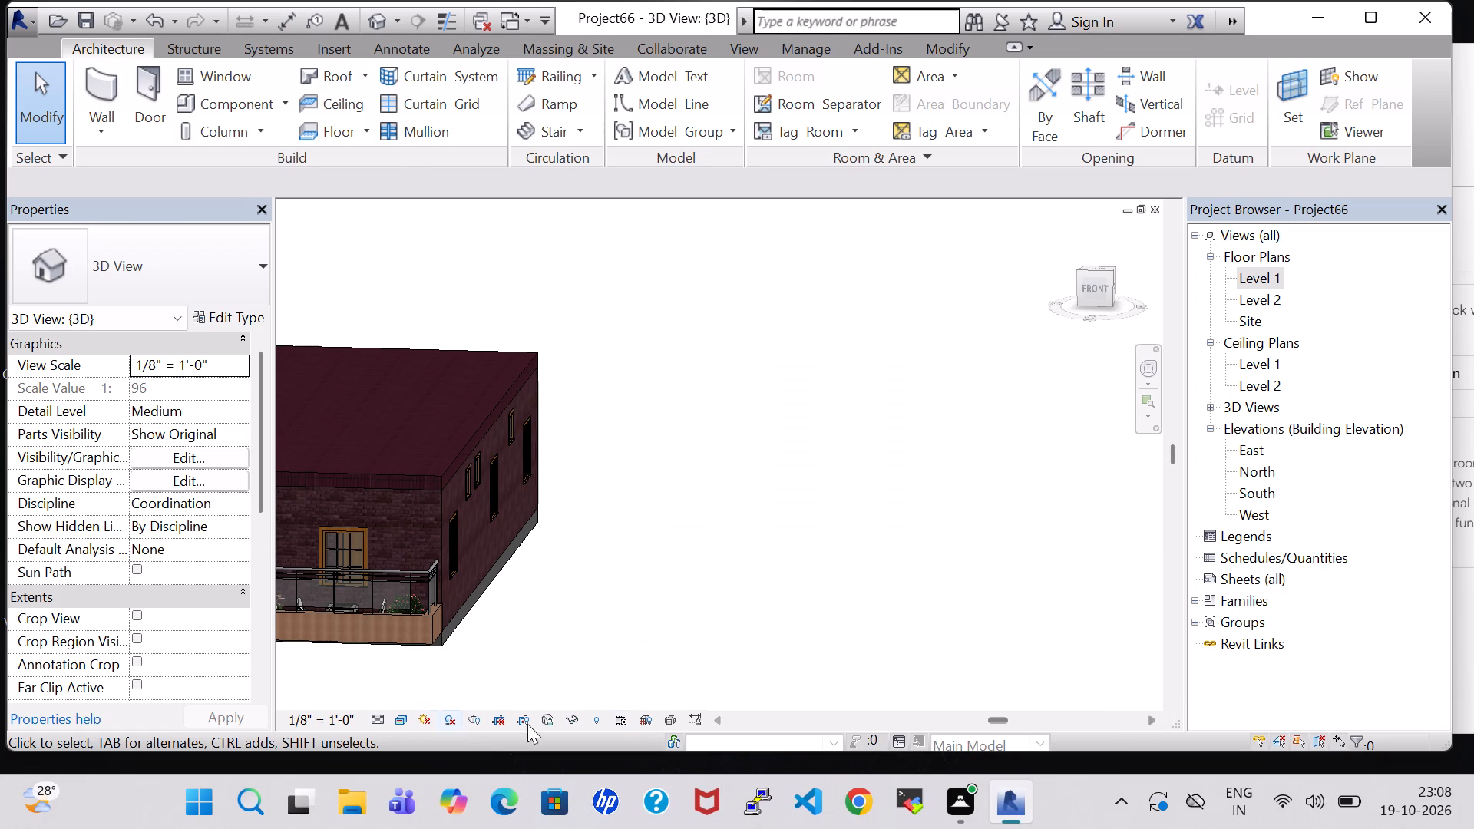
triple_click(719, 722)
double_click(719, 722)
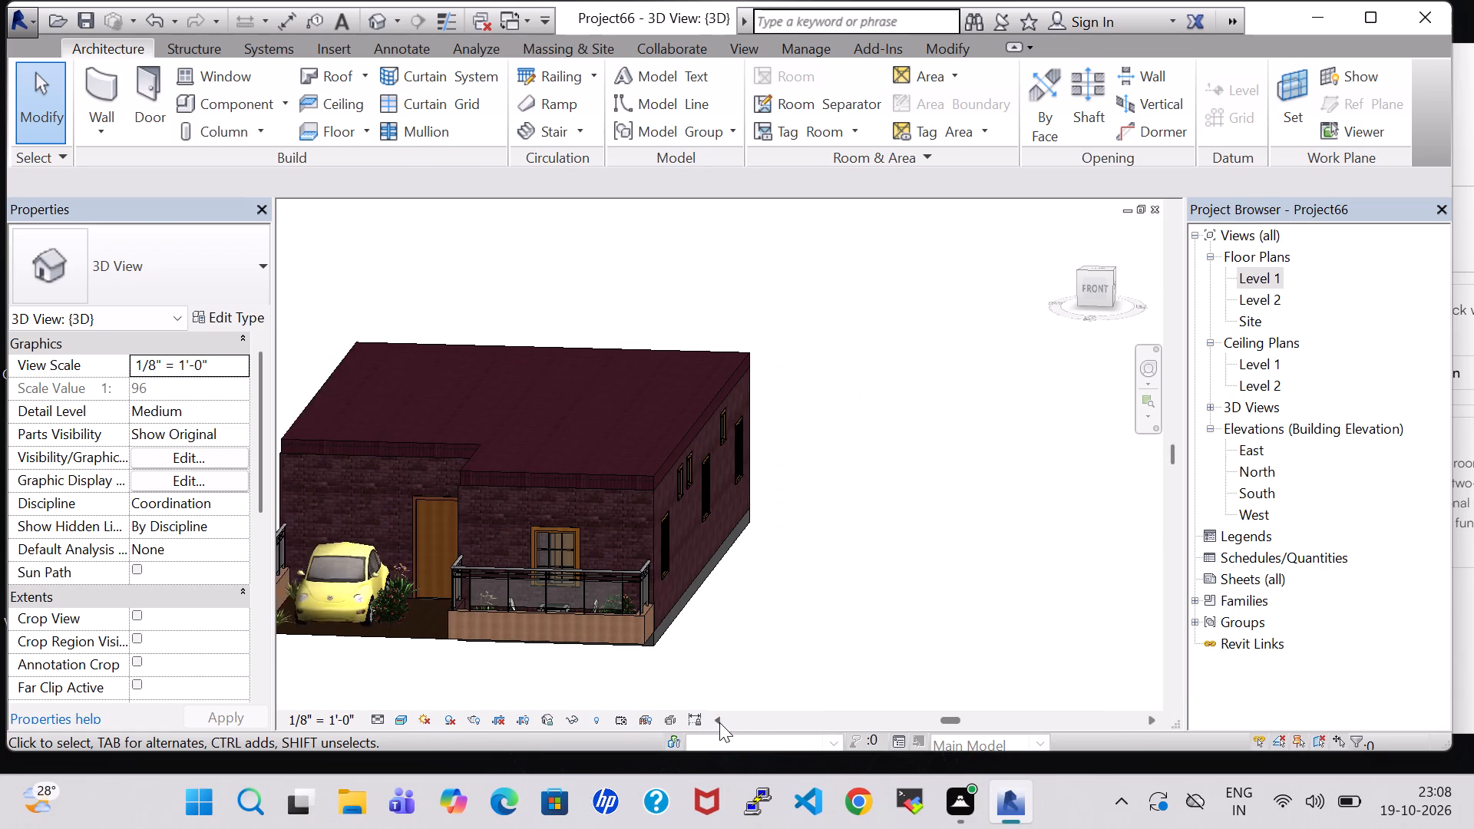
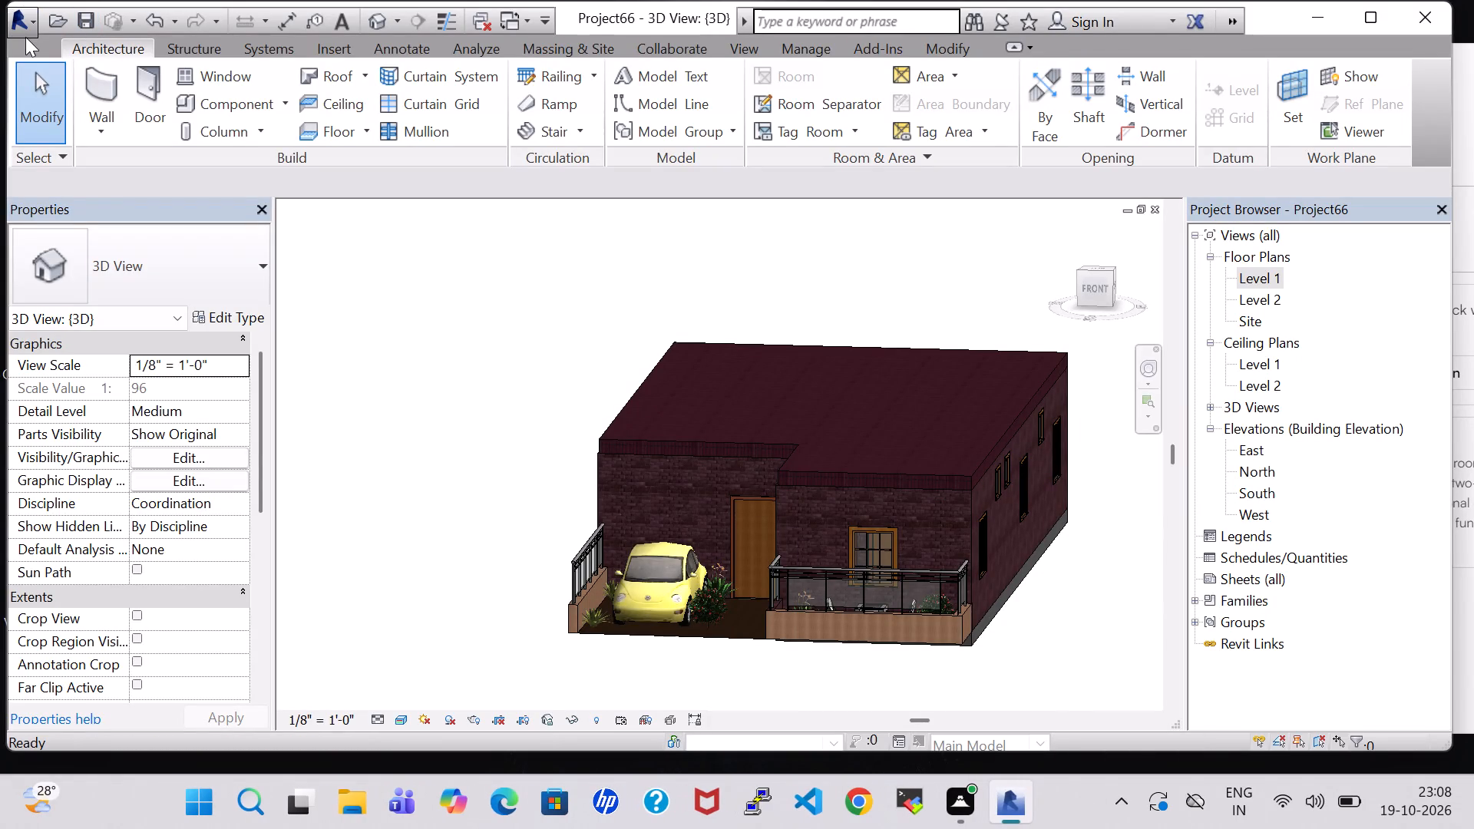
Export the project as an IFC 2x3 file named Project66 in the work folder, with 1st Level space boundaries.
left_click(25, 5)
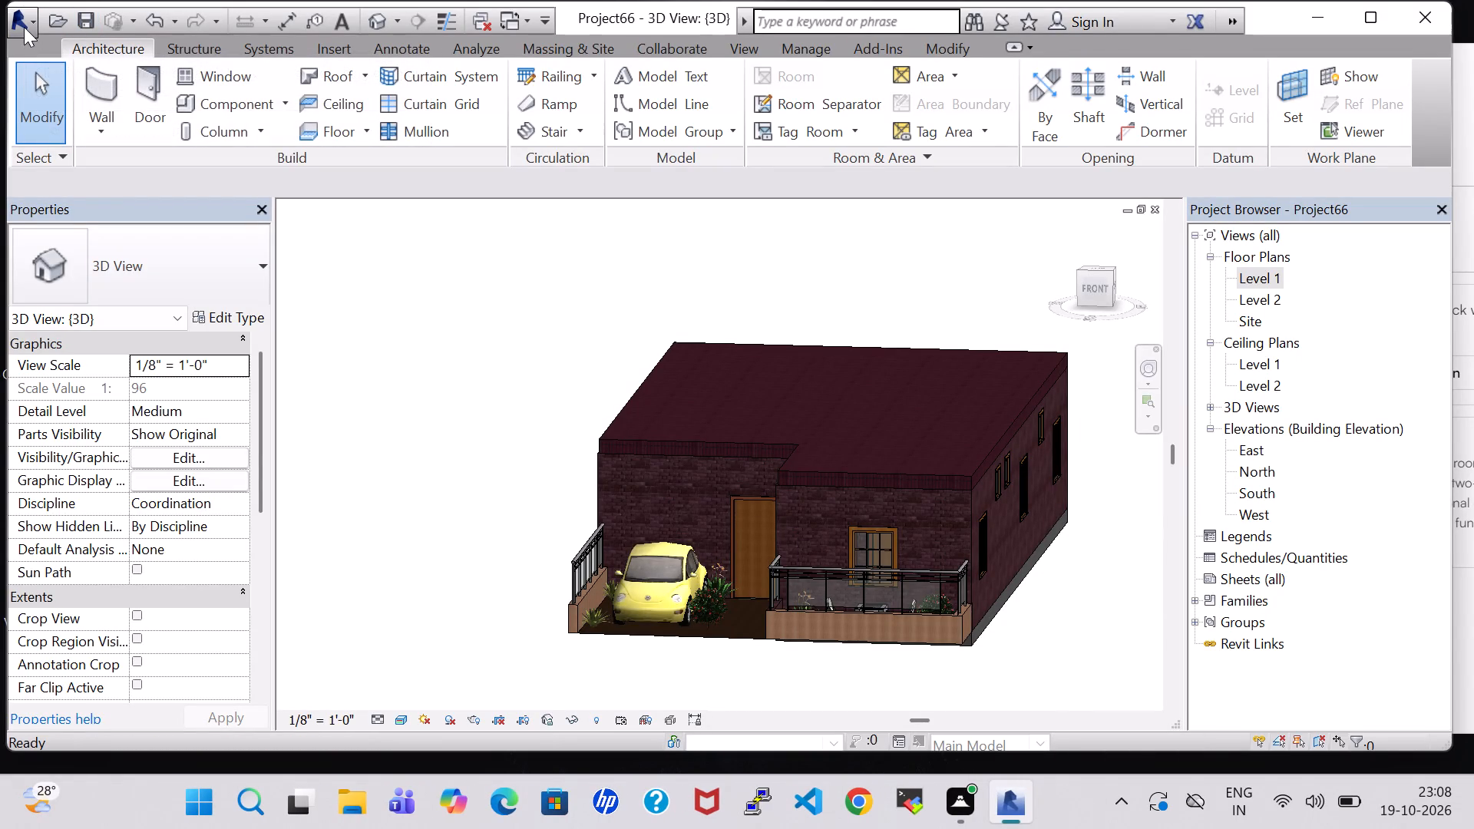
left_click(13, 20)
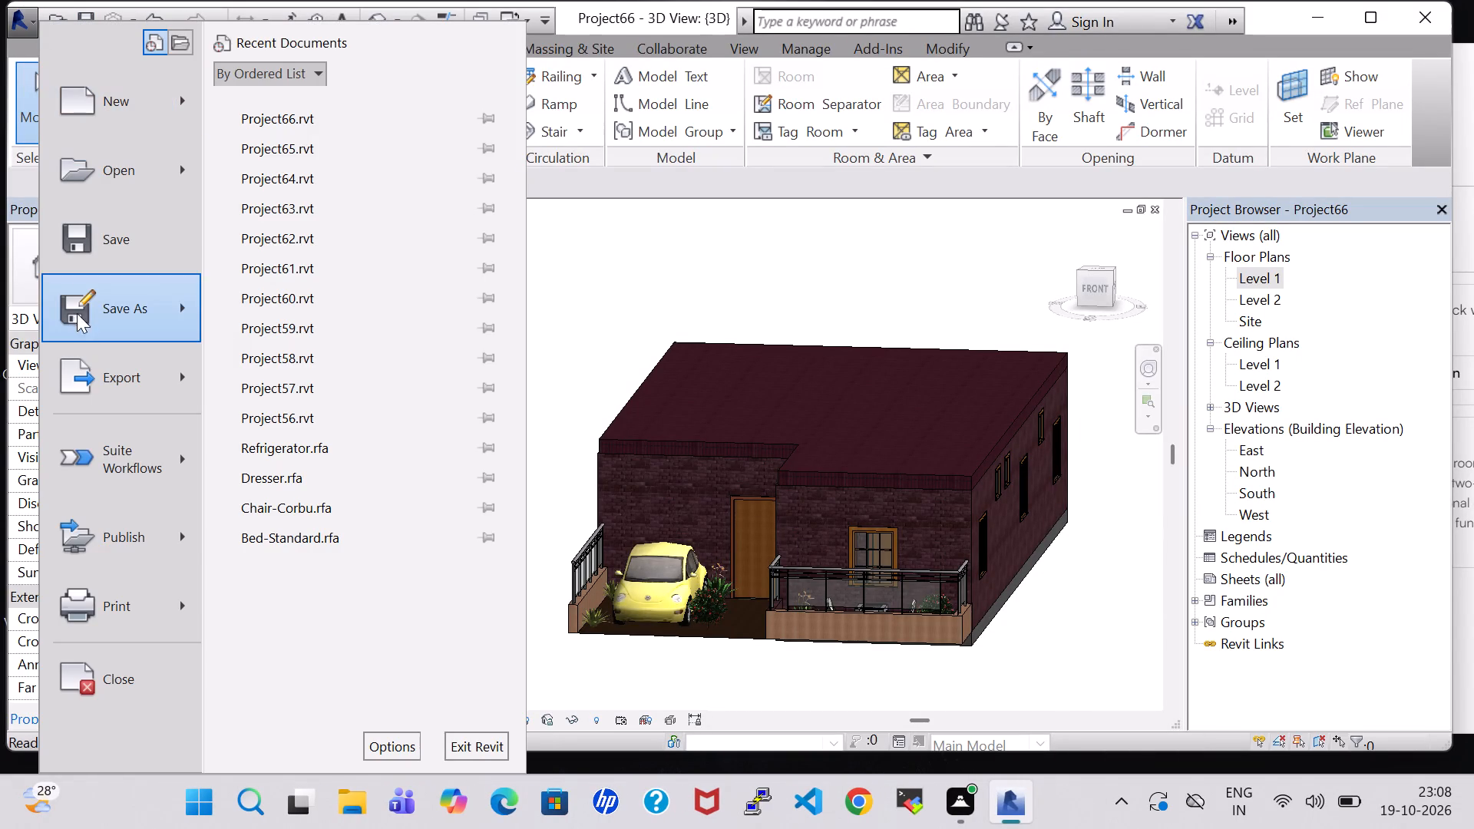
left_click(130, 370)
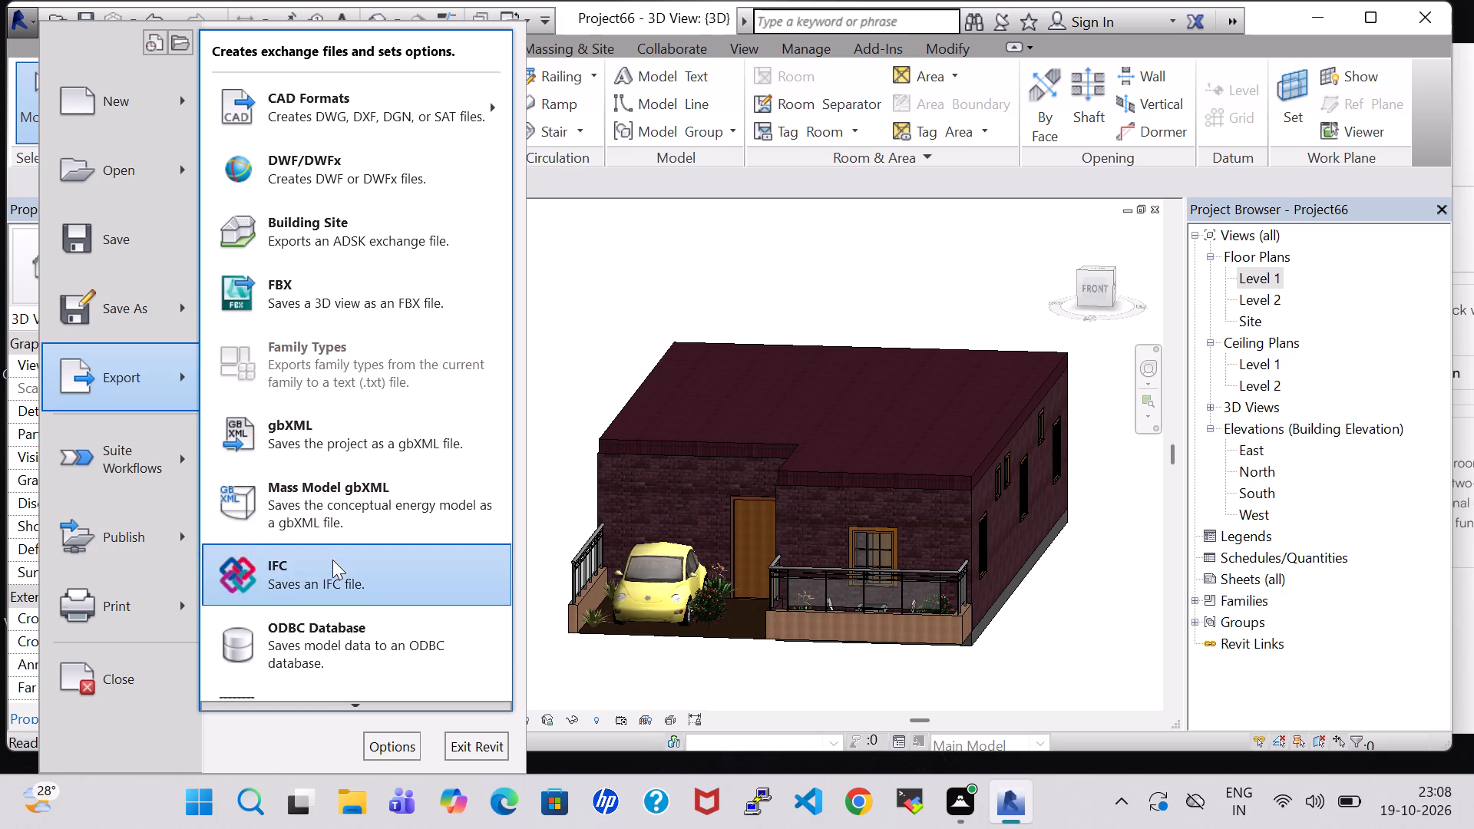
left_click_drag(334, 560, 343, 558)
left_click(1034, 613)
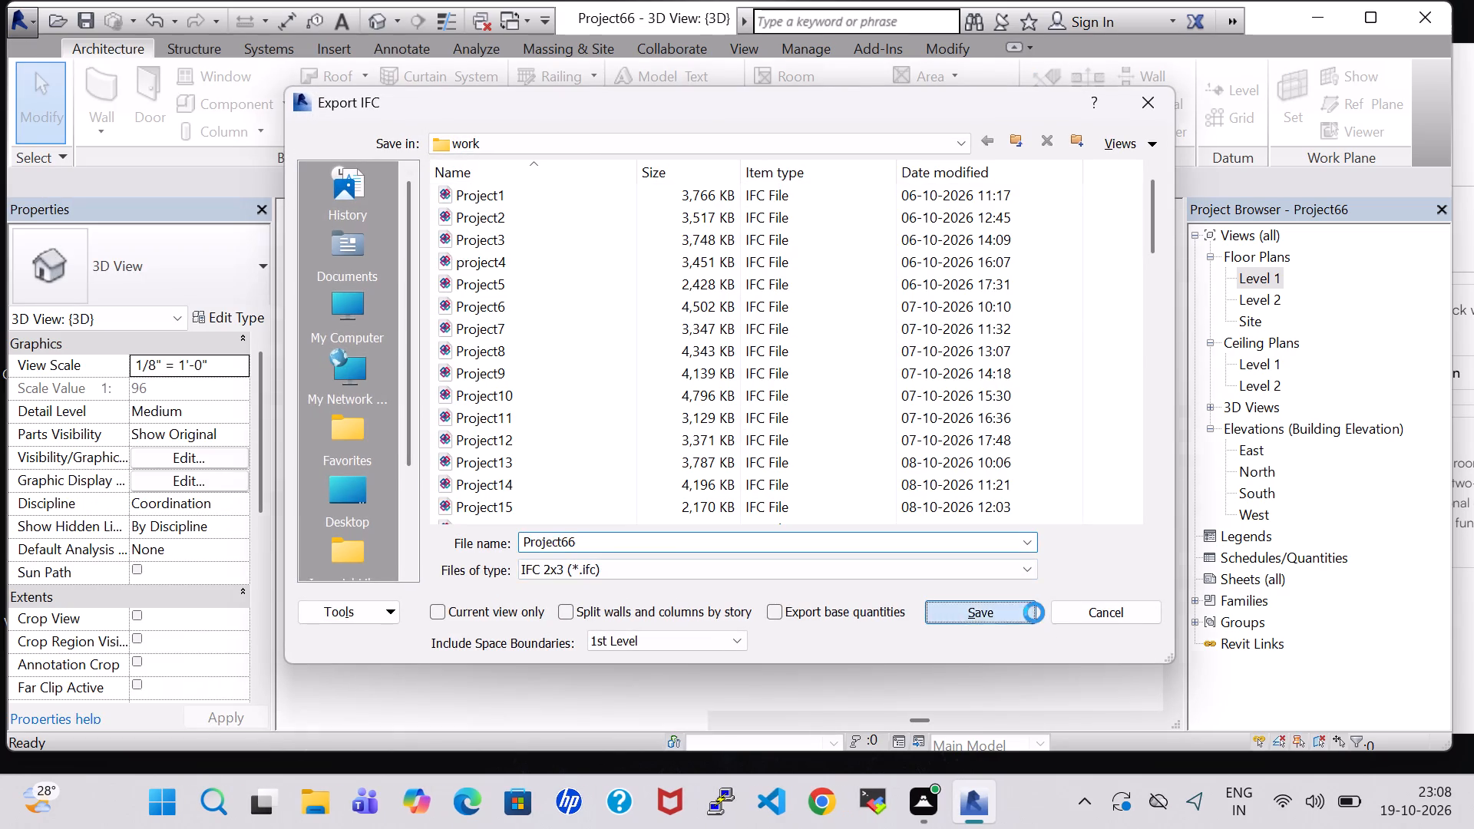